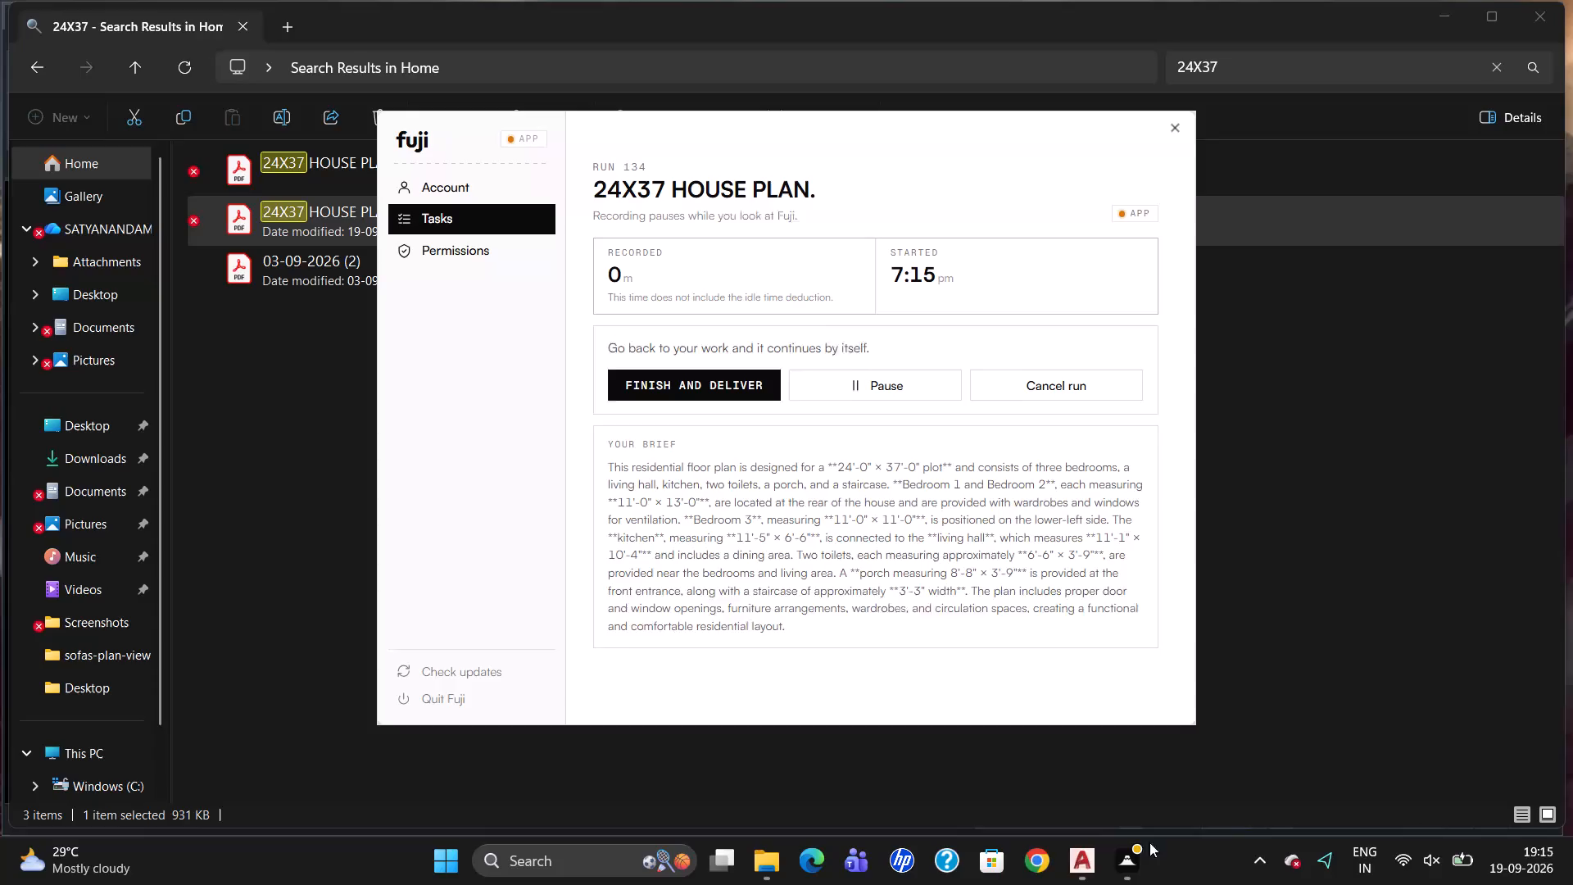
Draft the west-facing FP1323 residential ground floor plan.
Switch to AutoCAD and start a new blank drawing with the grid display turned off.
left_click(1090, 861)
left_click(1330, 764)
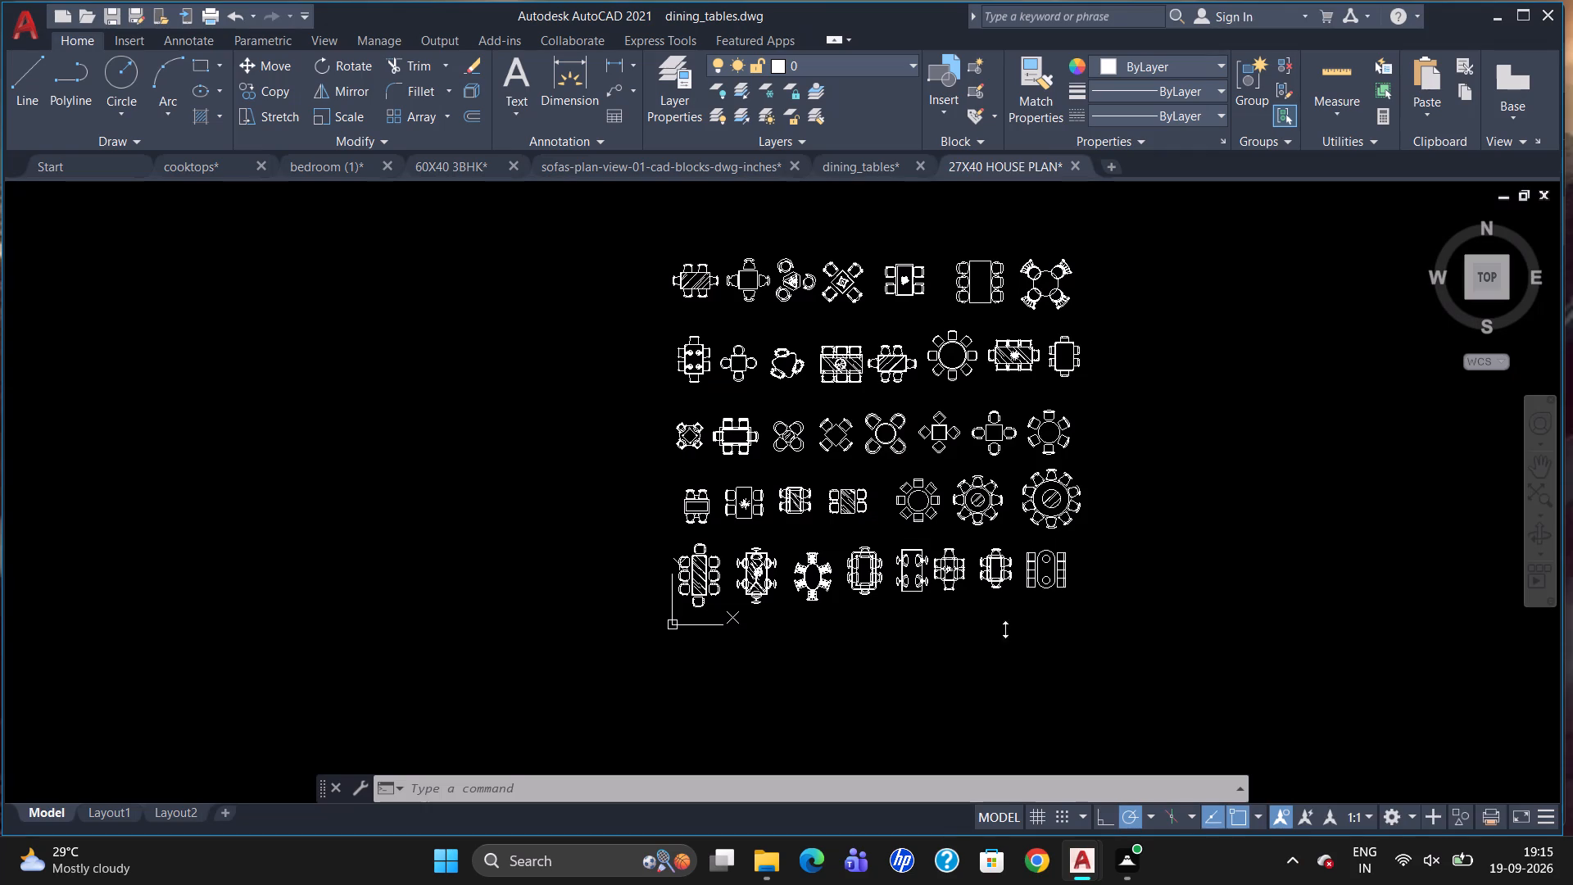
scroll(871, 432, "down", 1)
left_click(1114, 166)
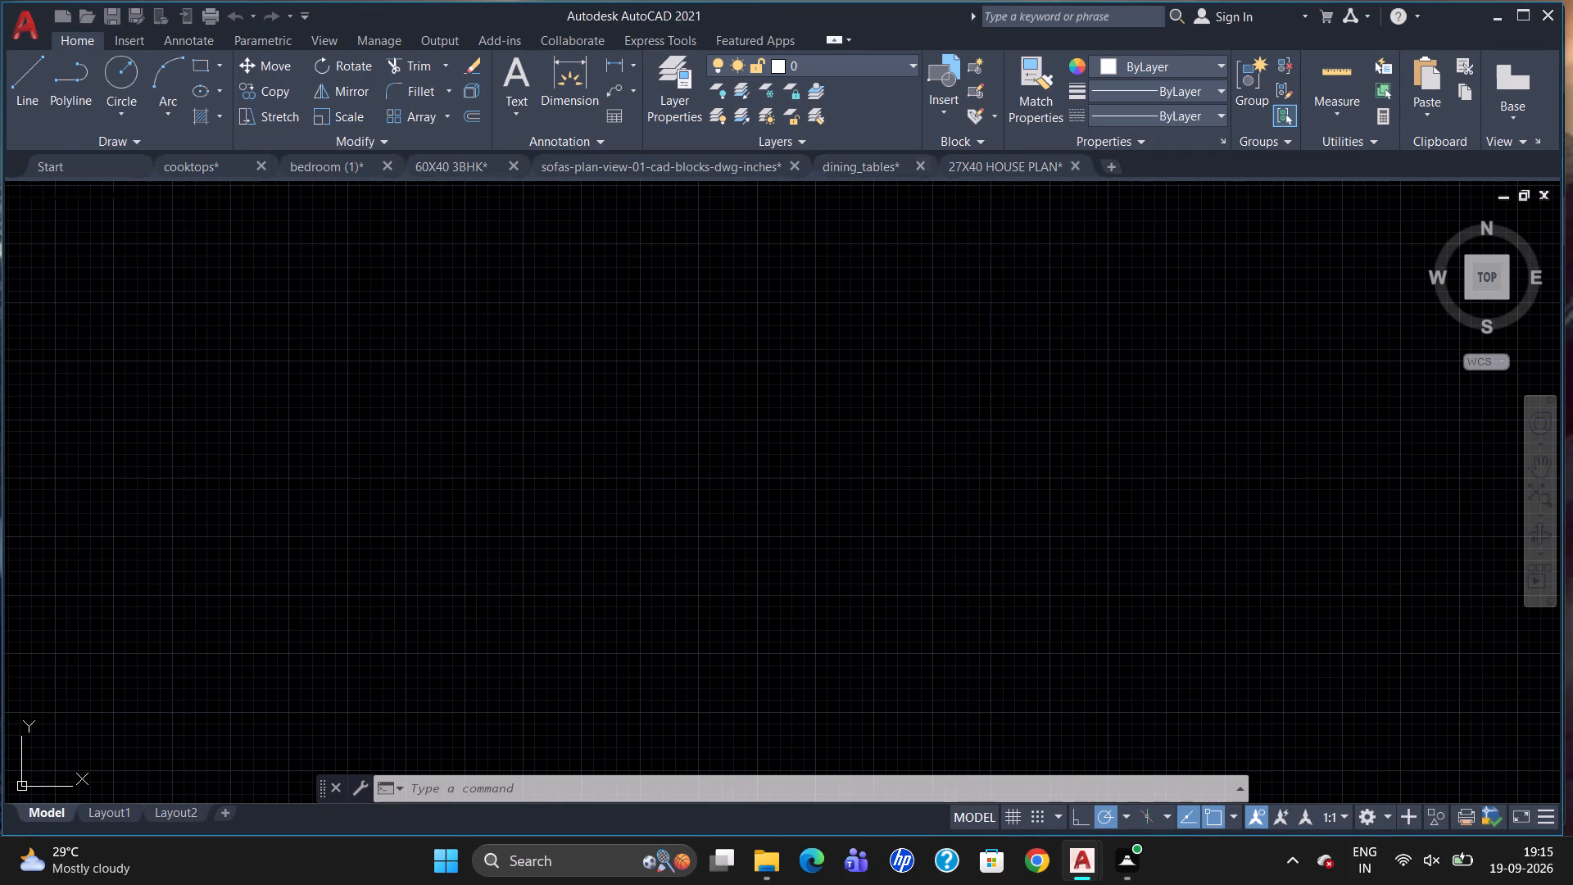
left_click(1037, 812)
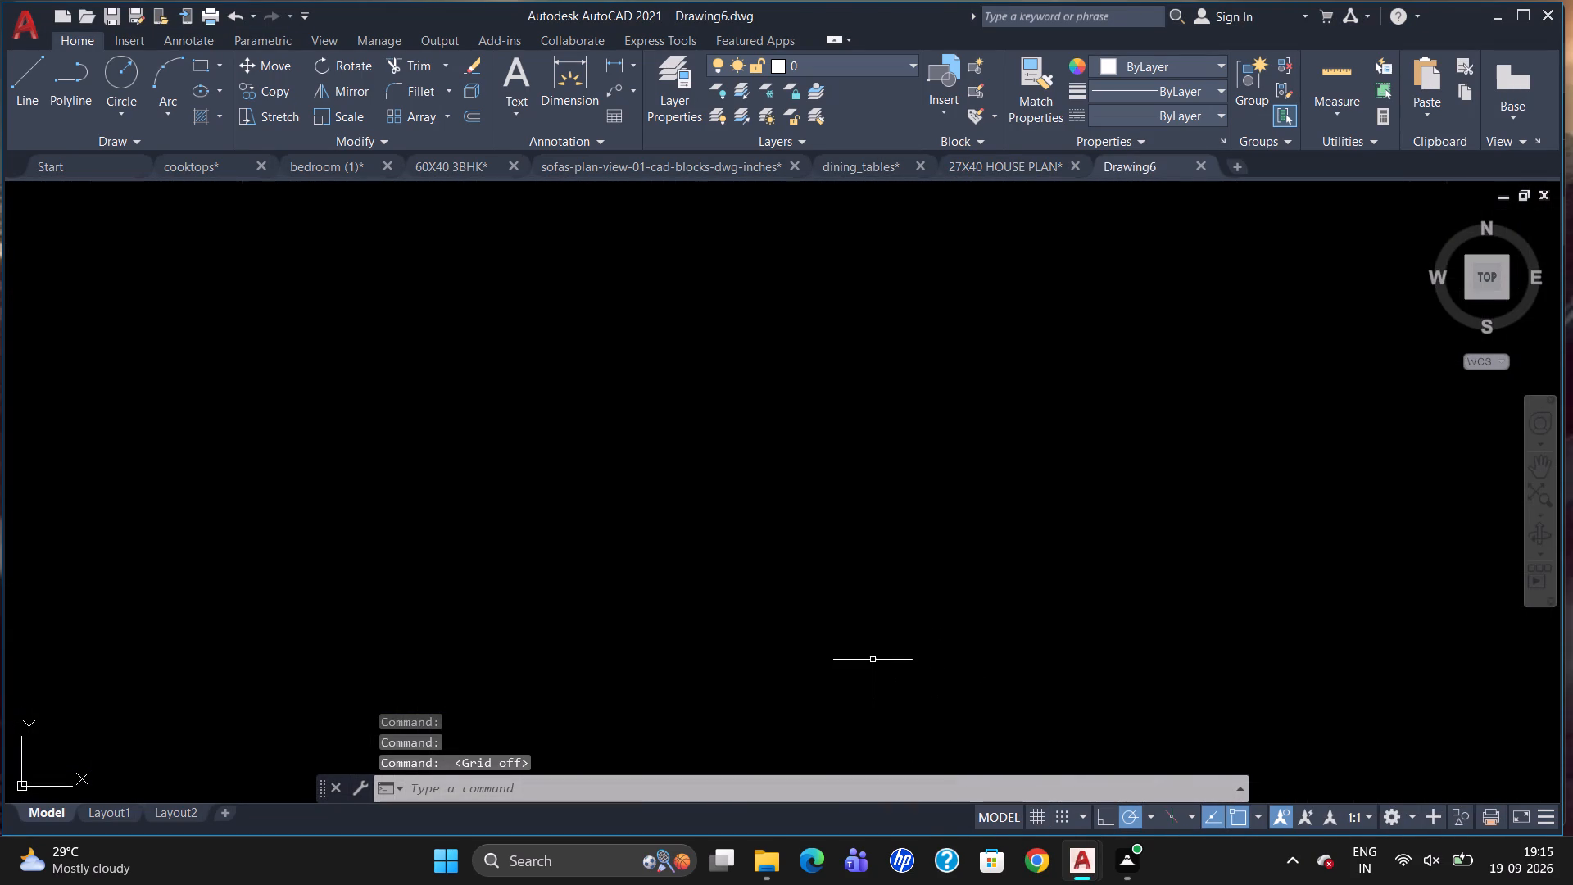
Open the program's Options settings and close them.
left_click(863, 780)
type("OPTIONS")
key("Return")
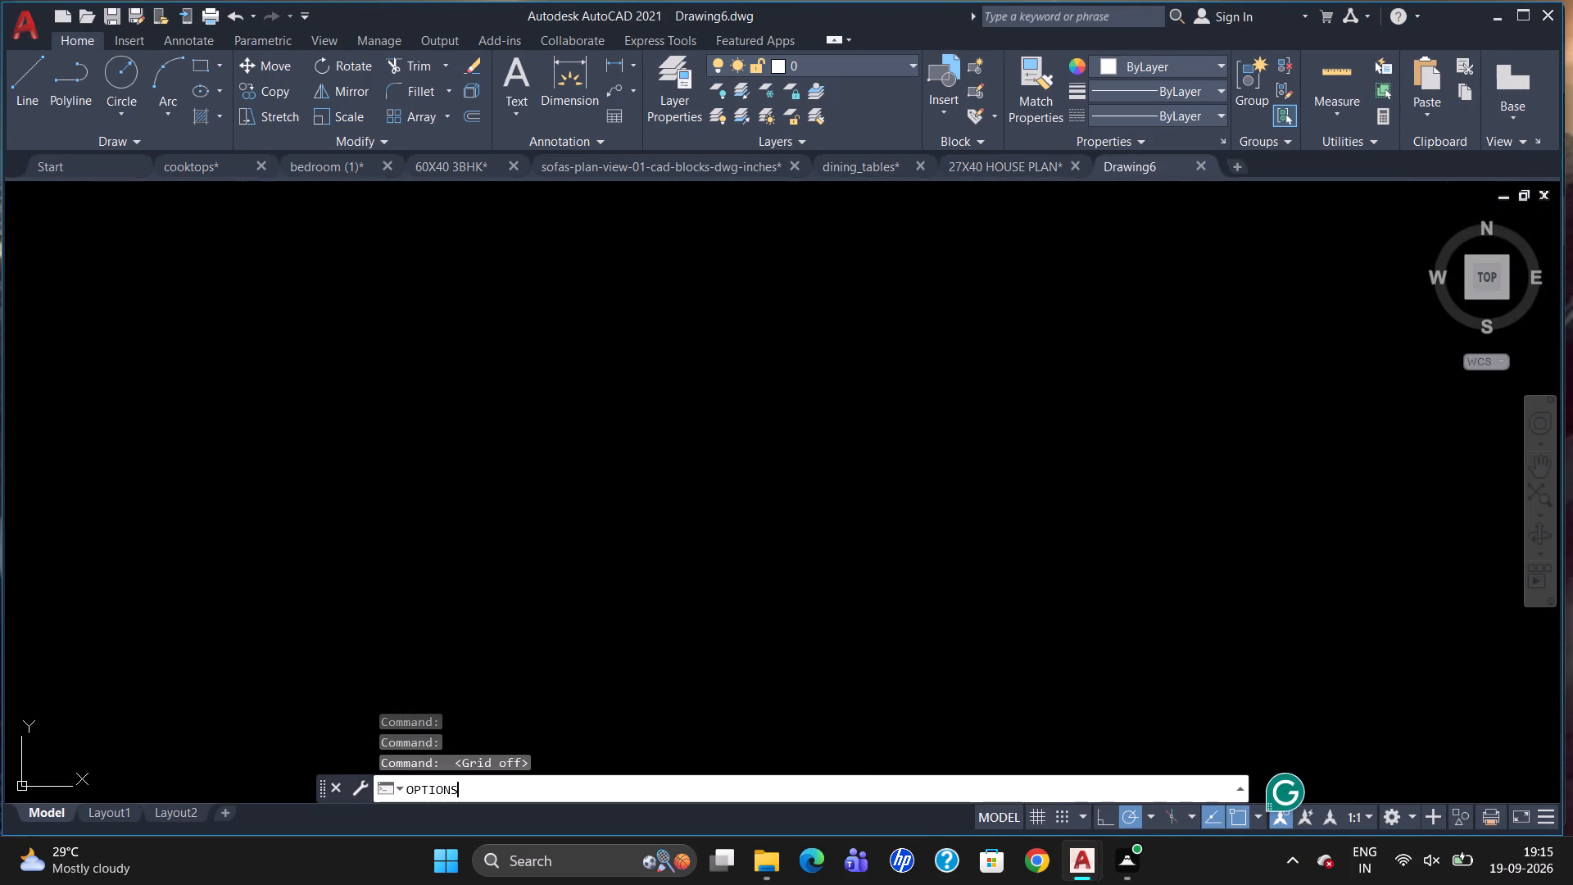
left_click(874, 691)
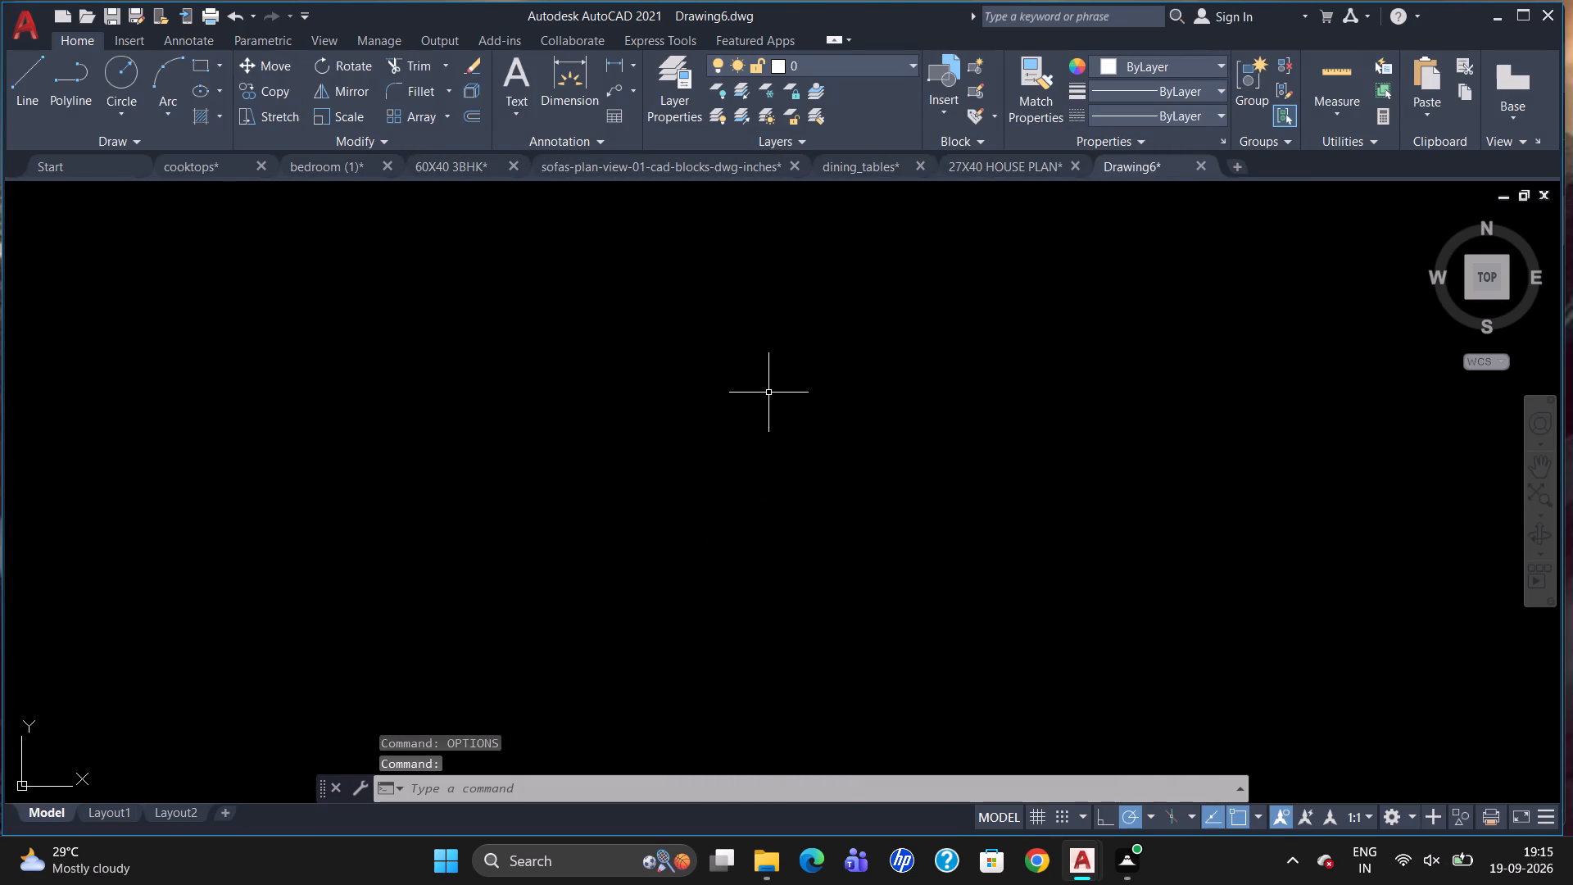
Configure the drawing units to Engineering length with 0'-0.00" precision and an insertion scale in inches.
type("UN")
key("Return")
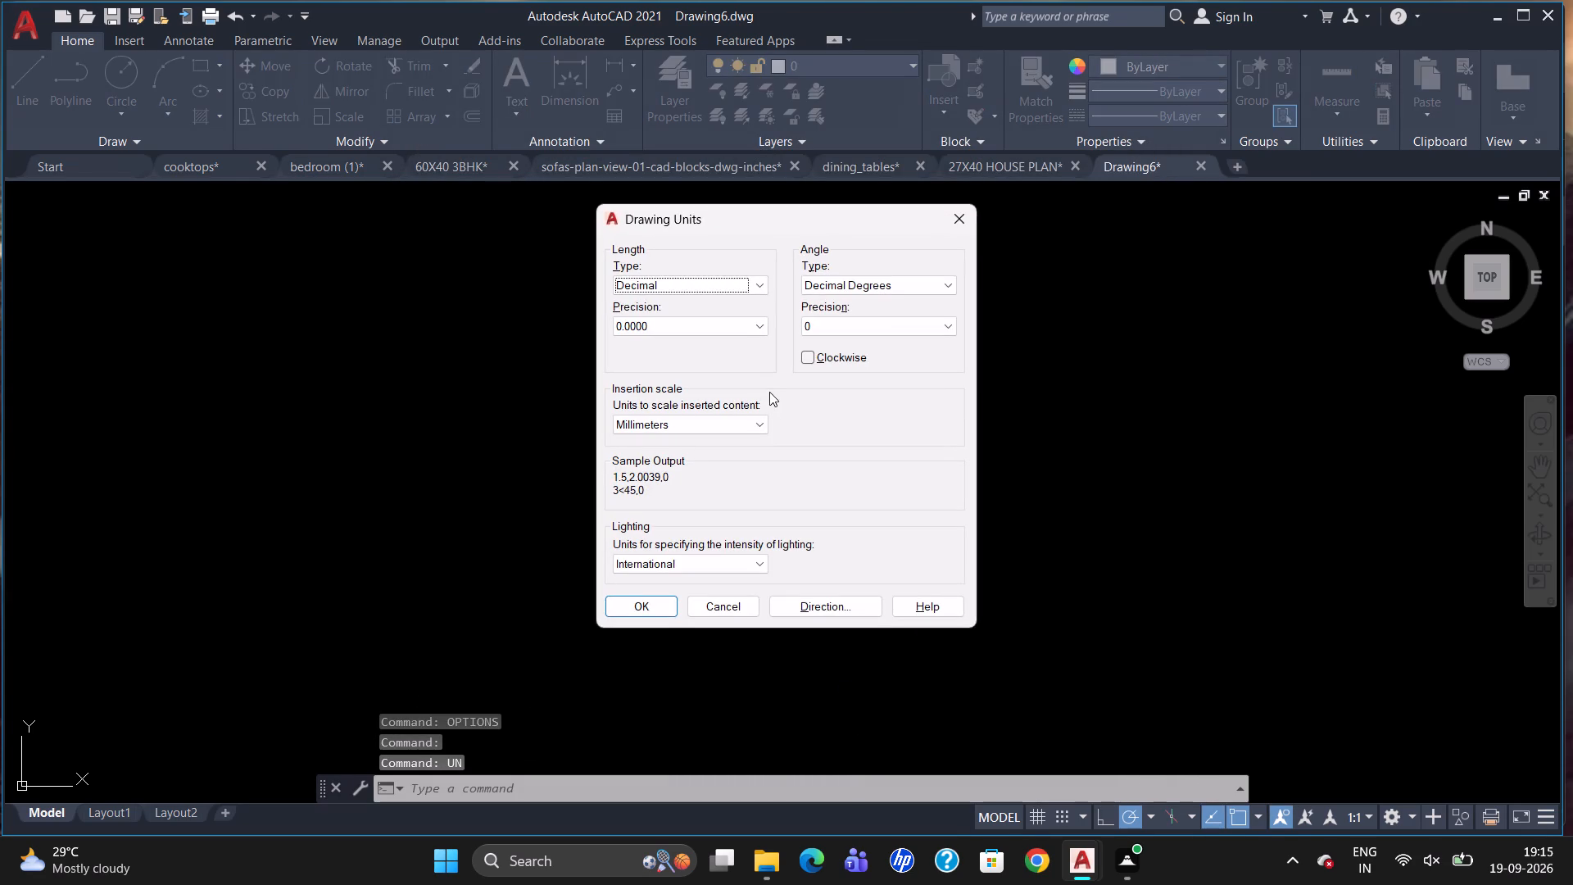
left_click(755, 289)
left_click(759, 329)
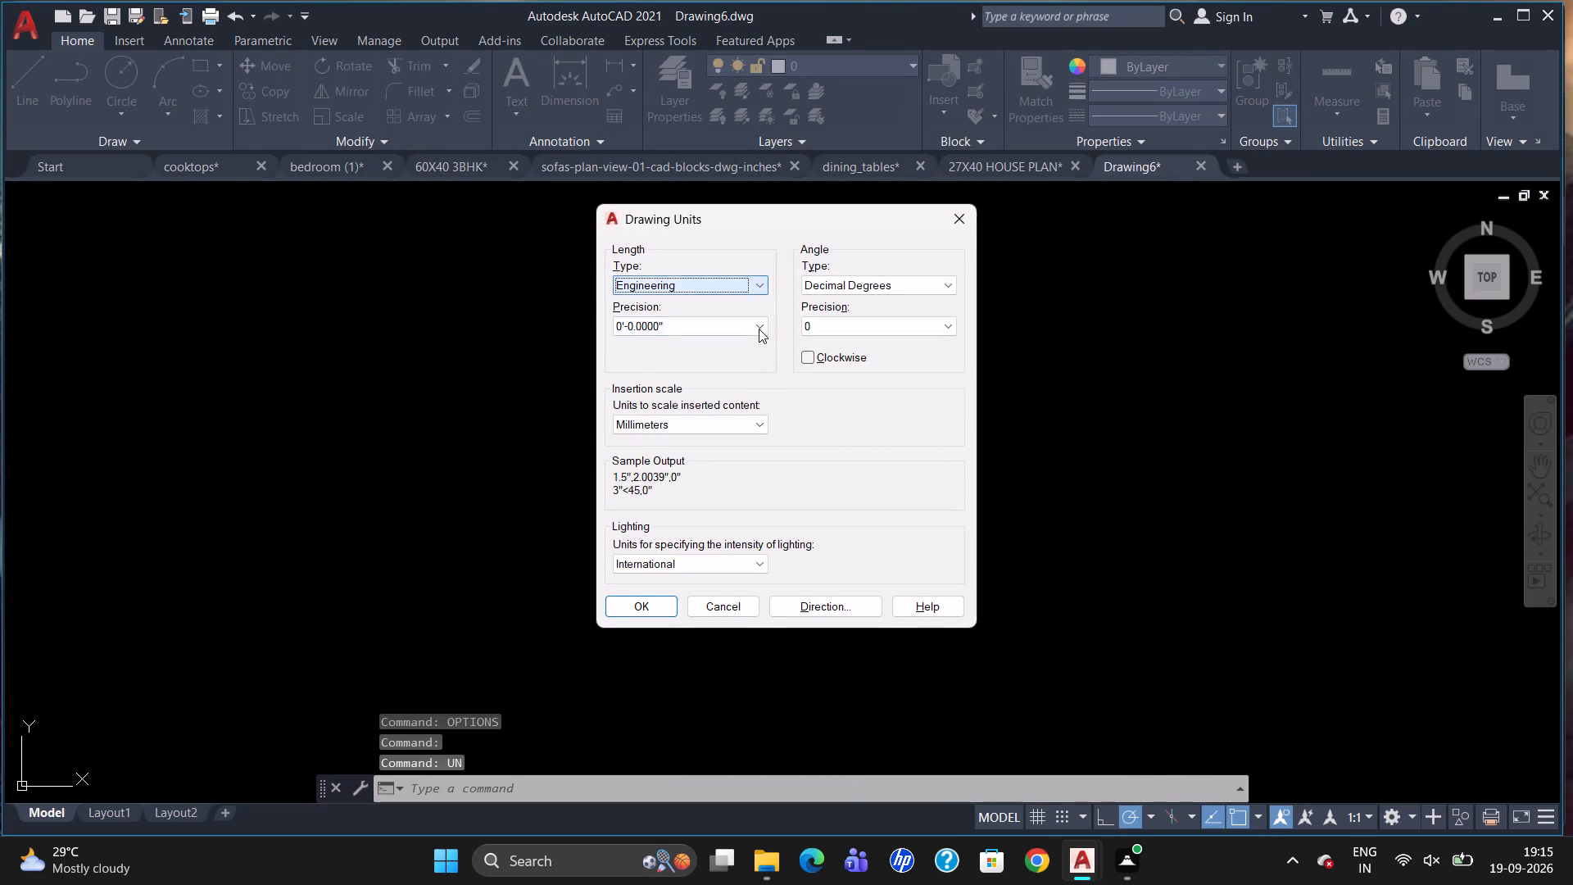
left_click(760, 331)
left_click(755, 367)
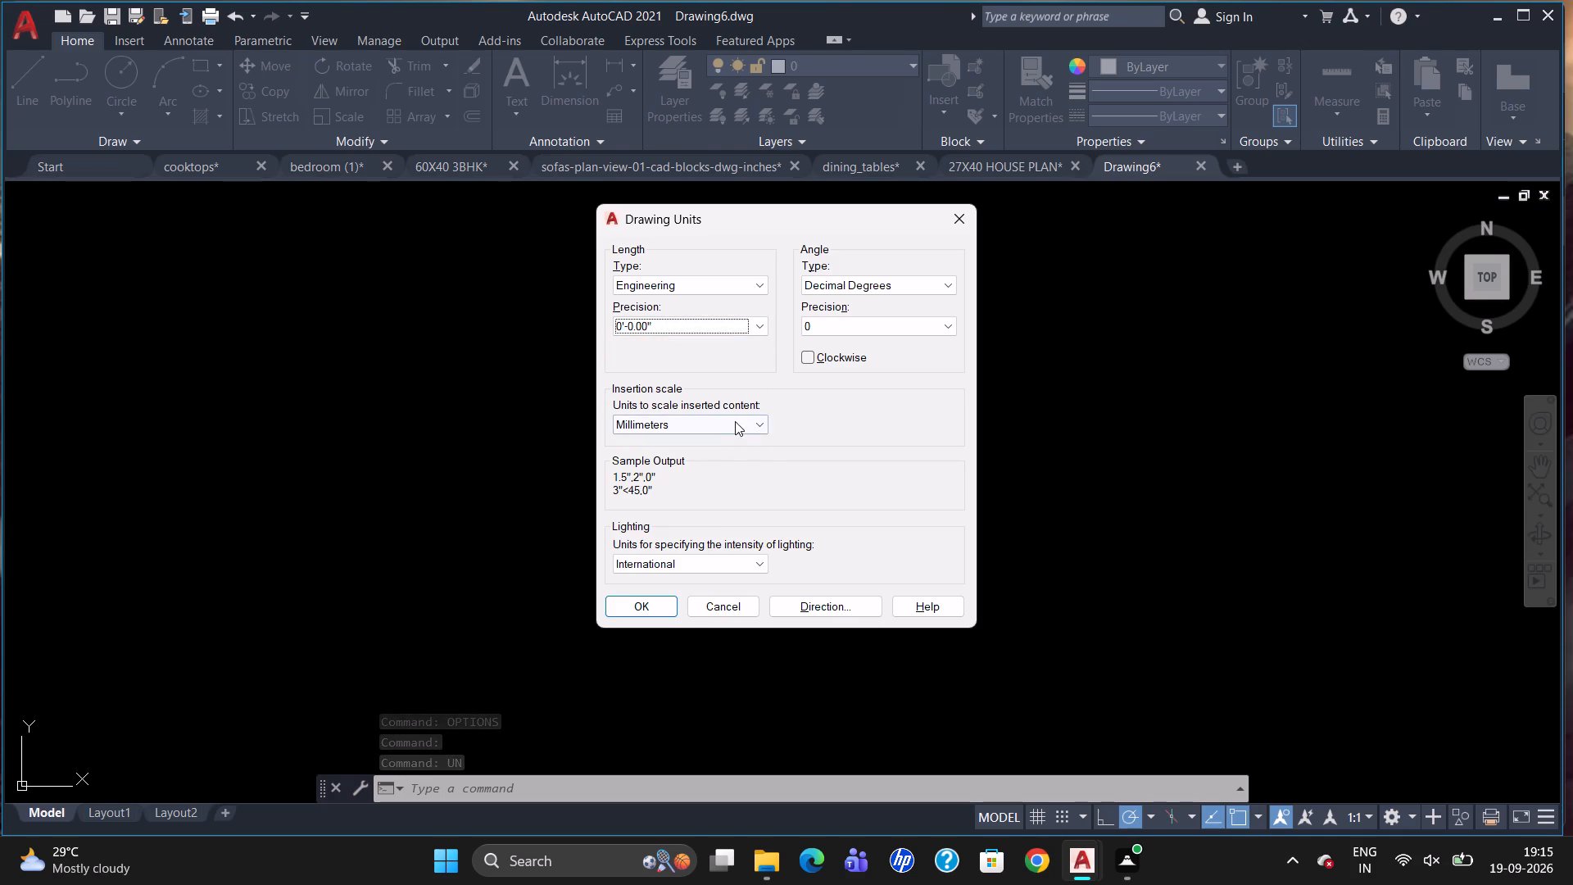
left_click(735, 420)
left_click(735, 454)
left_click(651, 601)
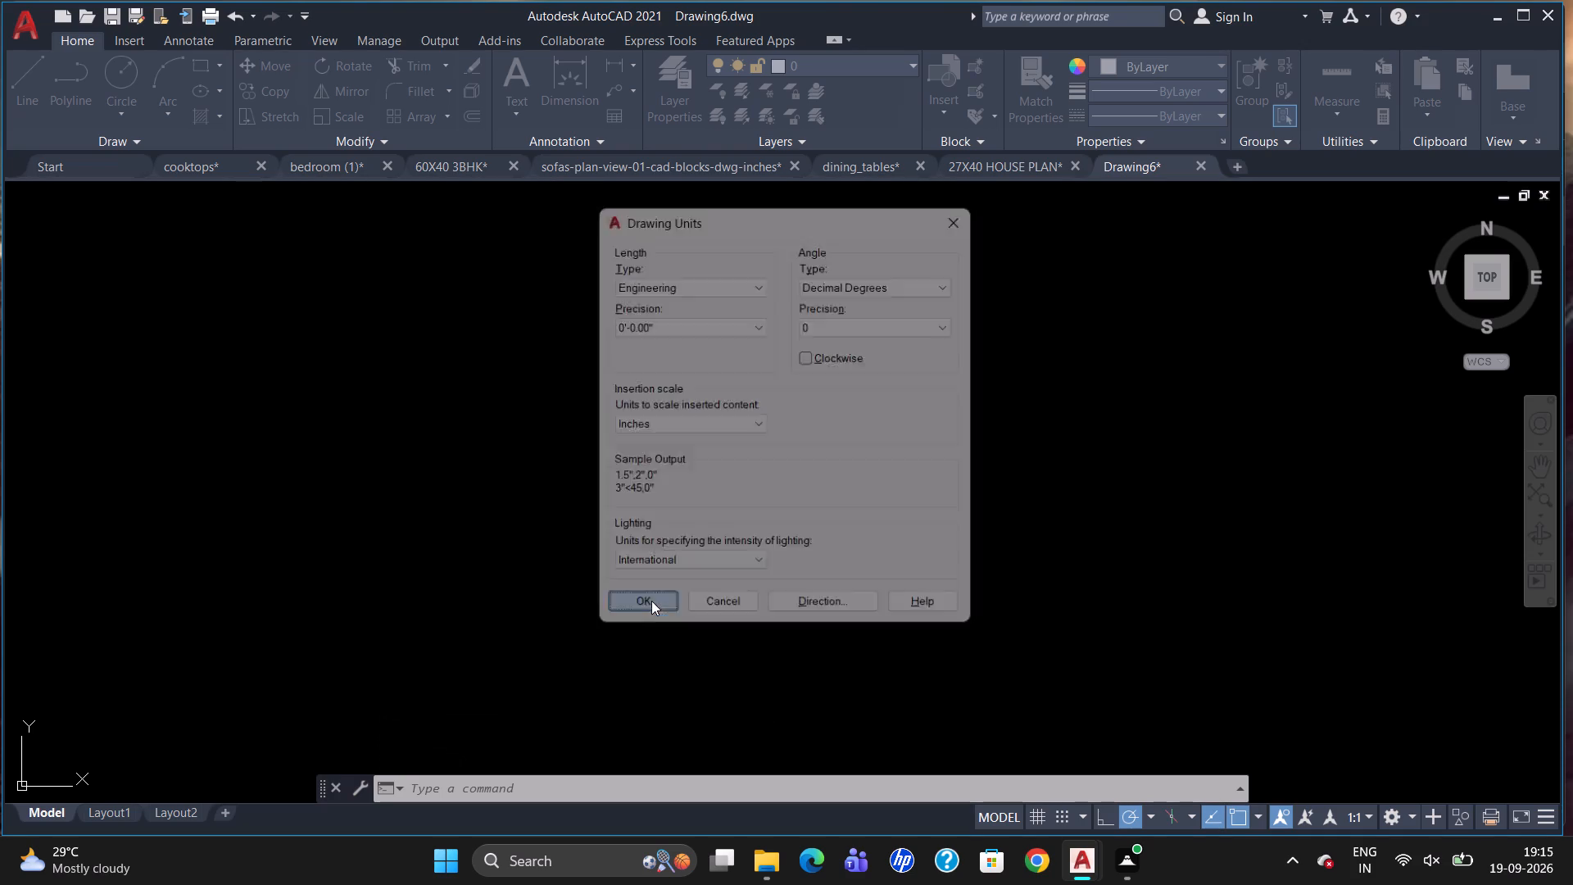
Modify the ISO-25 dimension style to use the Engineering unit format for linear dimensions.
key("d")
key("Return")
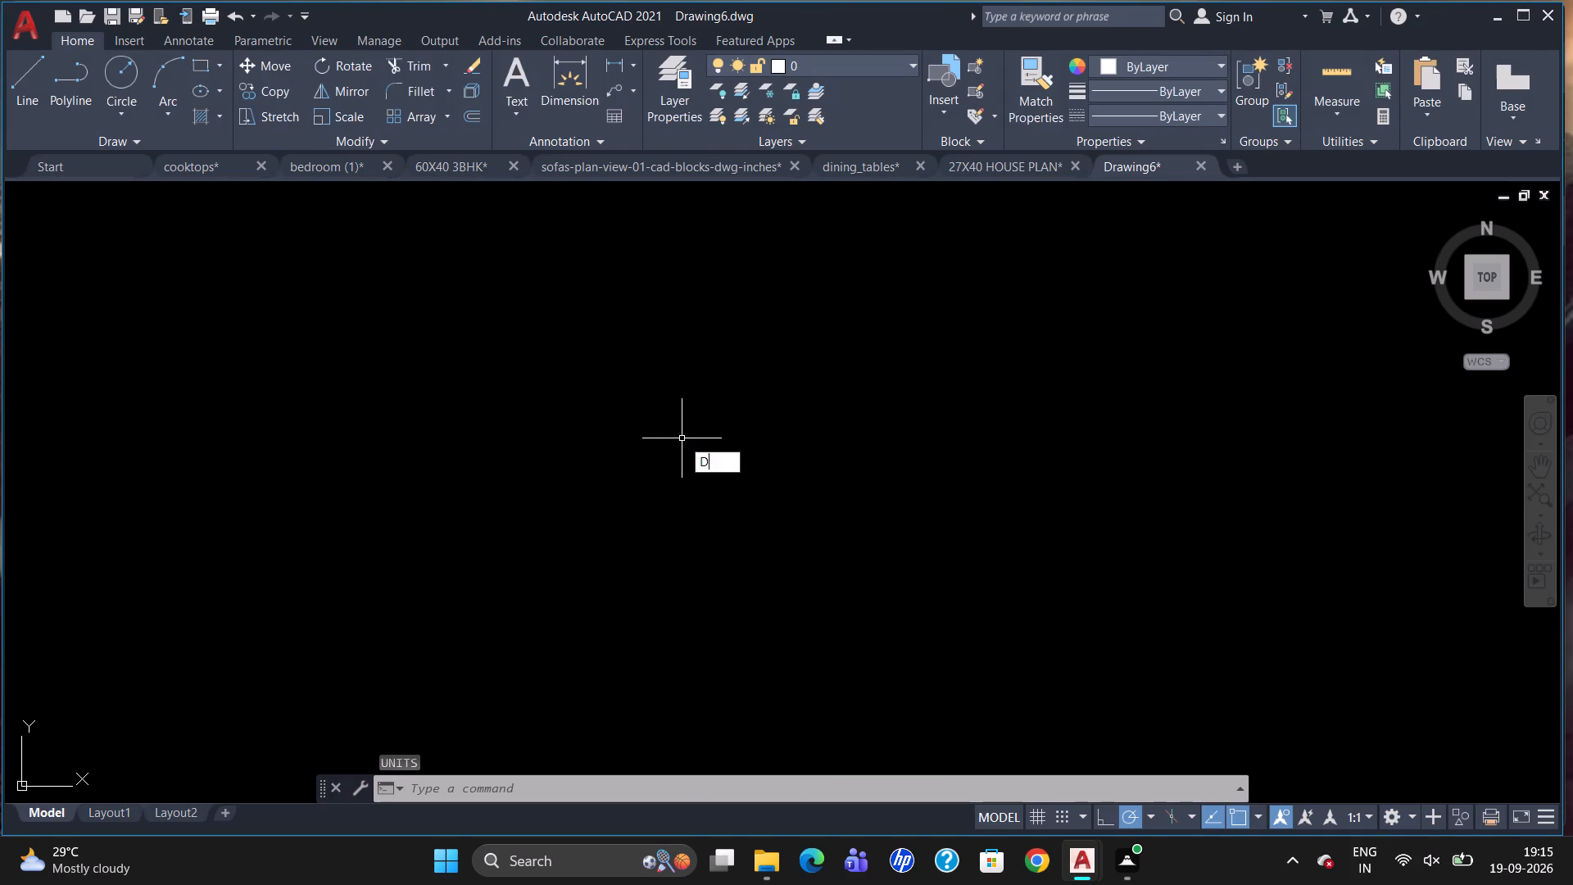
left_click(1009, 381)
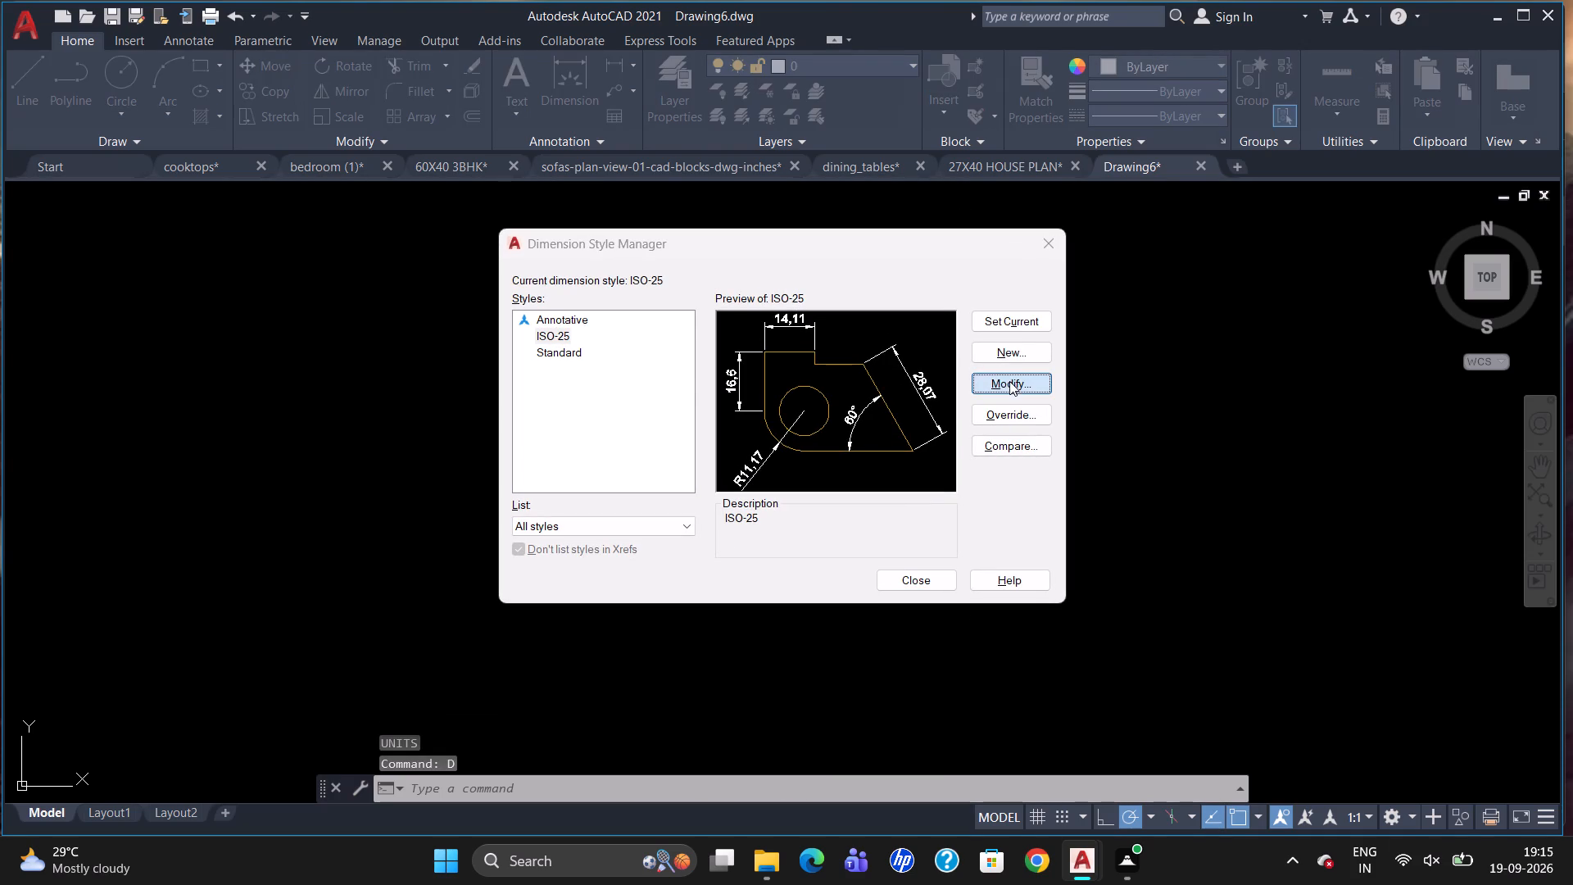
left_click(737, 205)
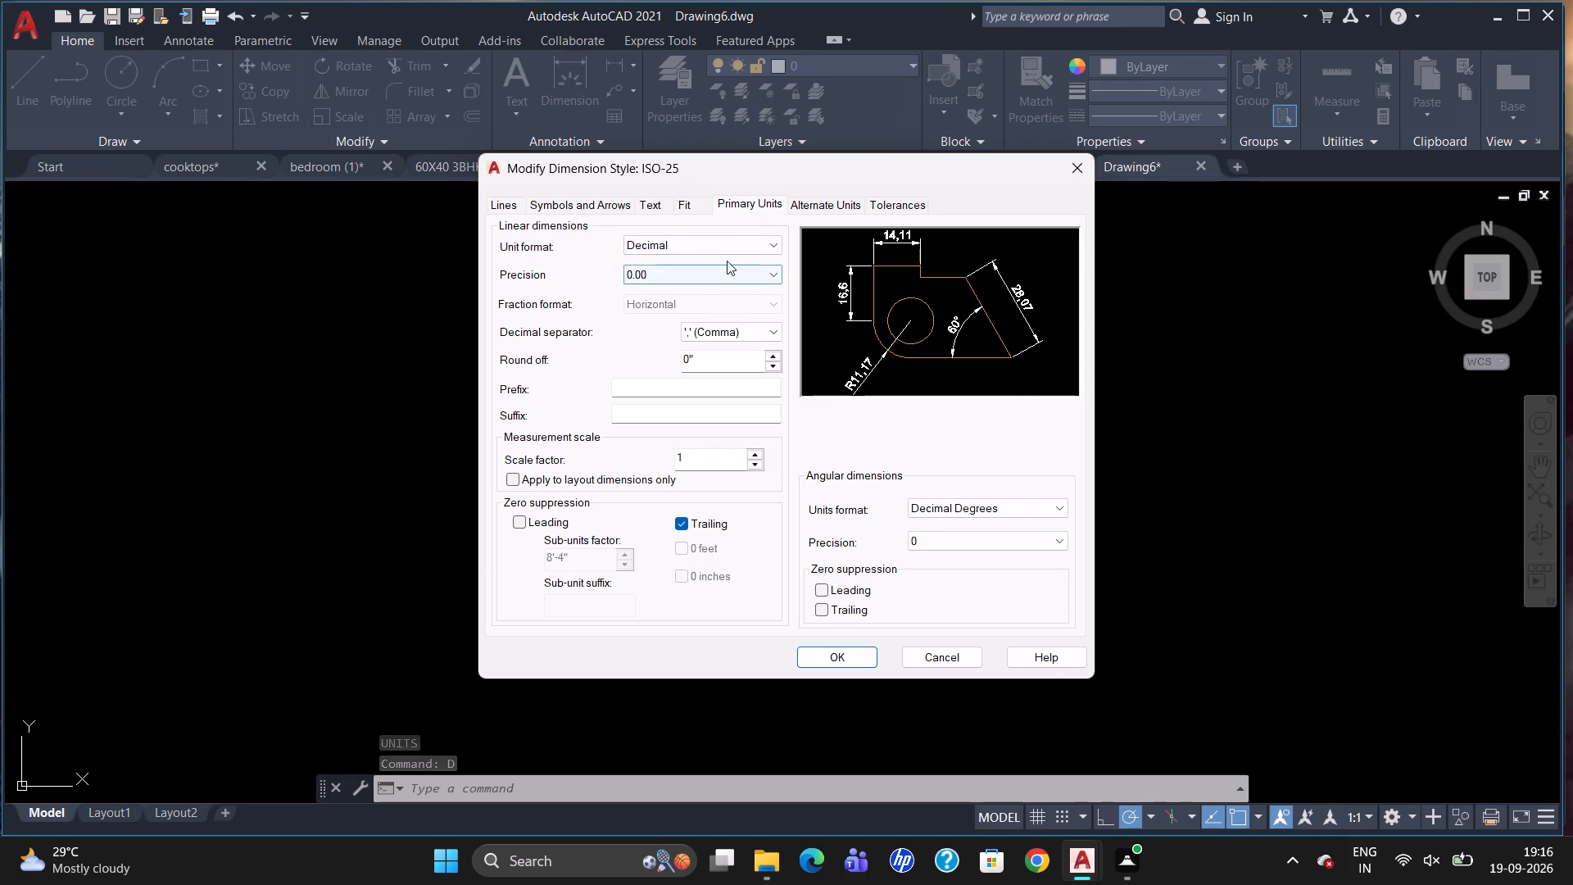
left_click_drag(737, 238, 743, 249)
left_click(732, 292)
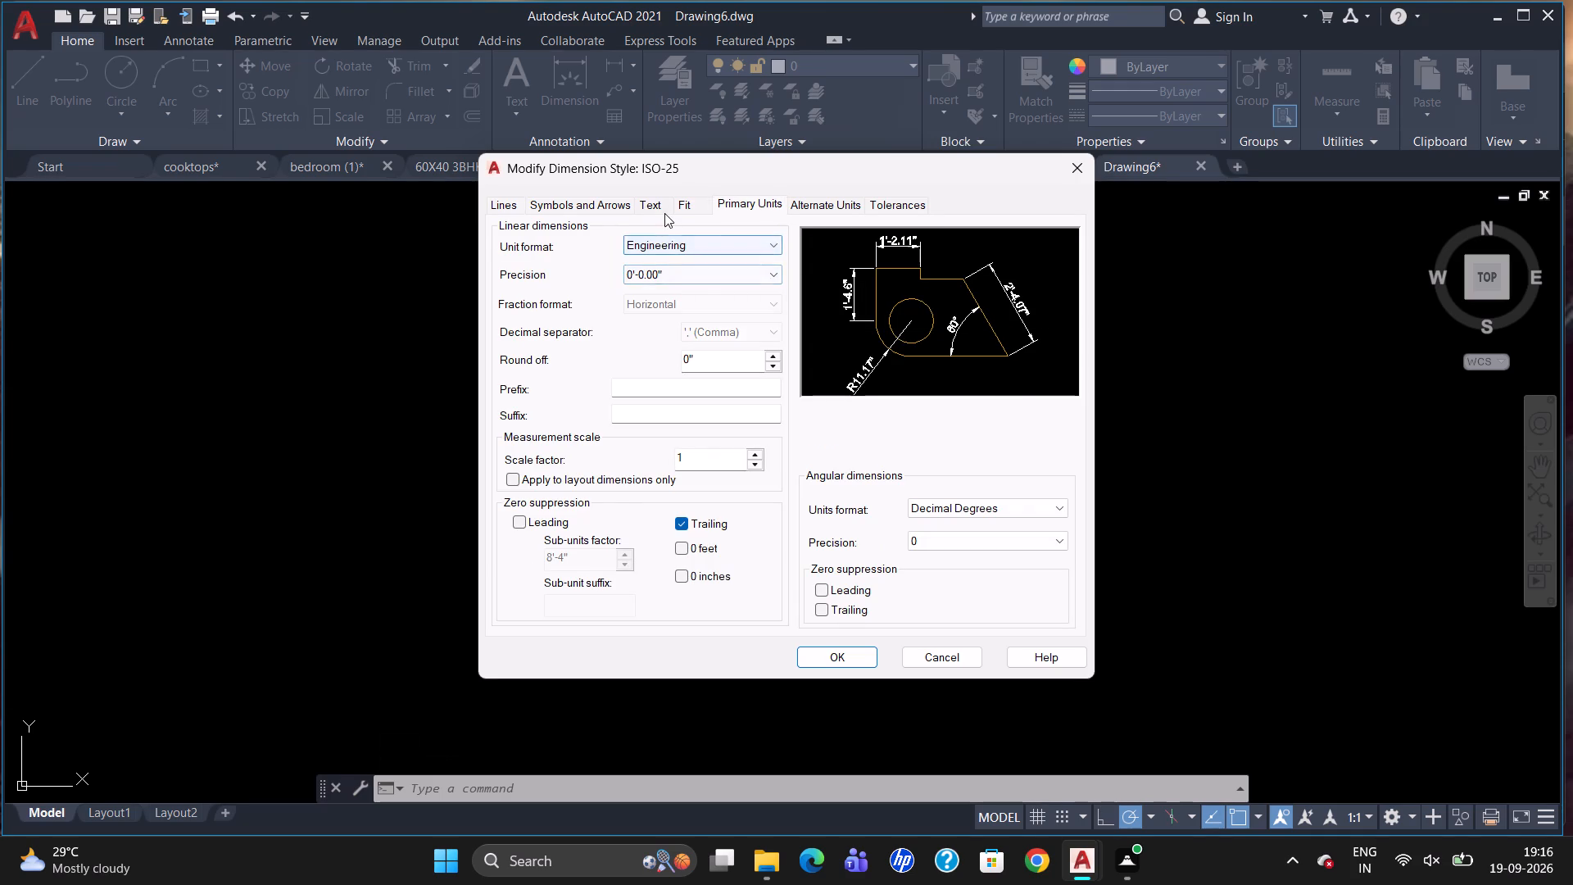
Set the ISO-25 dimension style's text height to 5 and its arrow size to 5.
left_click(664, 213)
left_click_drag(732, 351, 691, 360)
key("BackSpace")
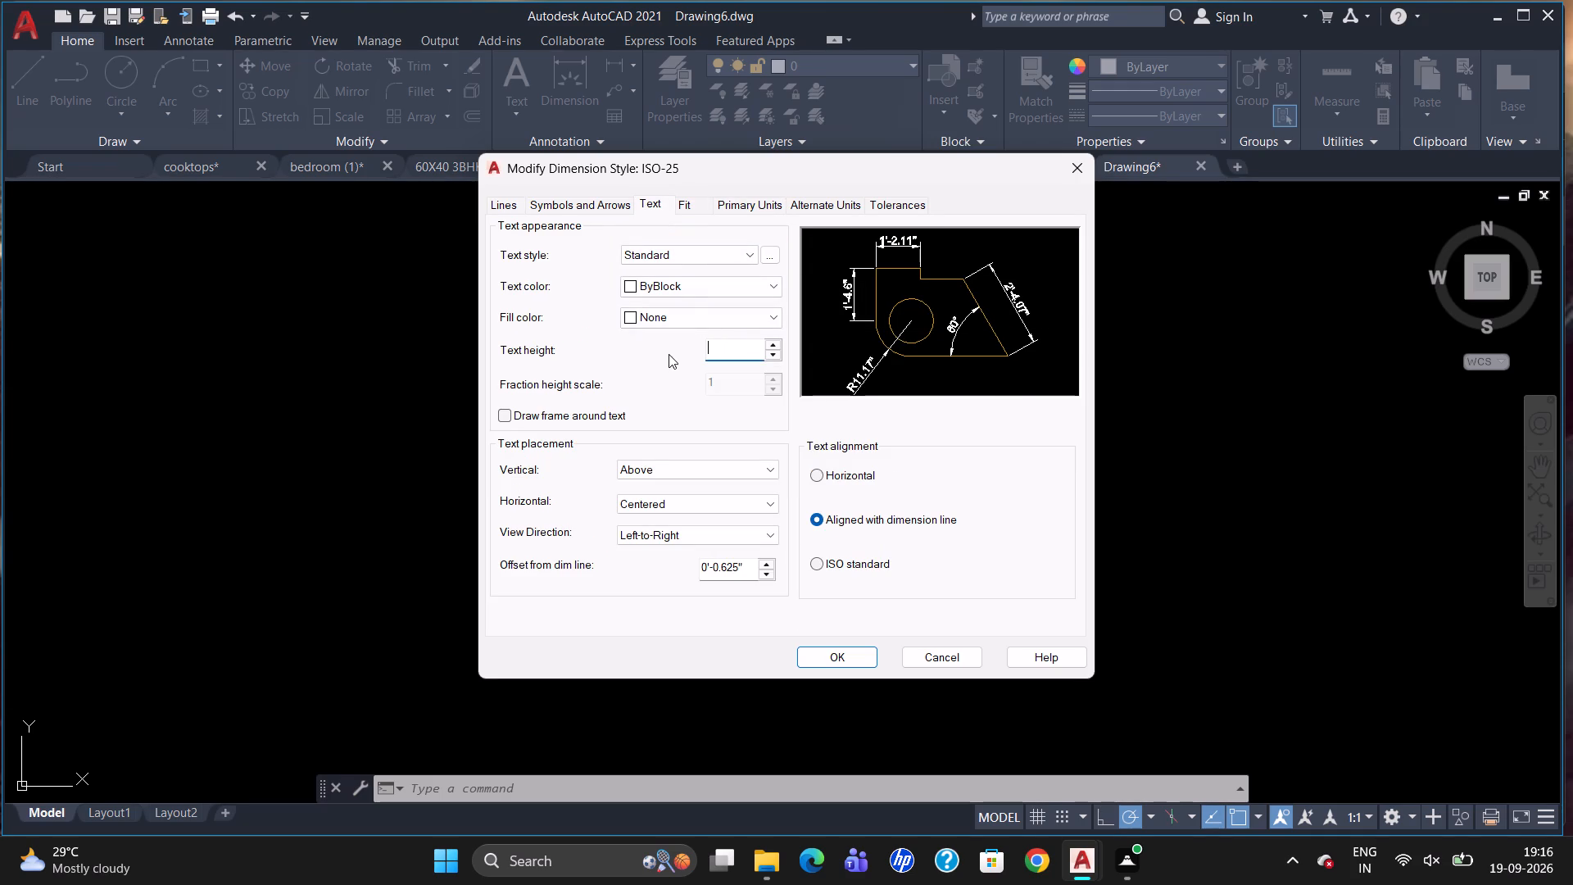
key("5")
left_click(590, 200)
left_click_drag(535, 411, 511, 415)
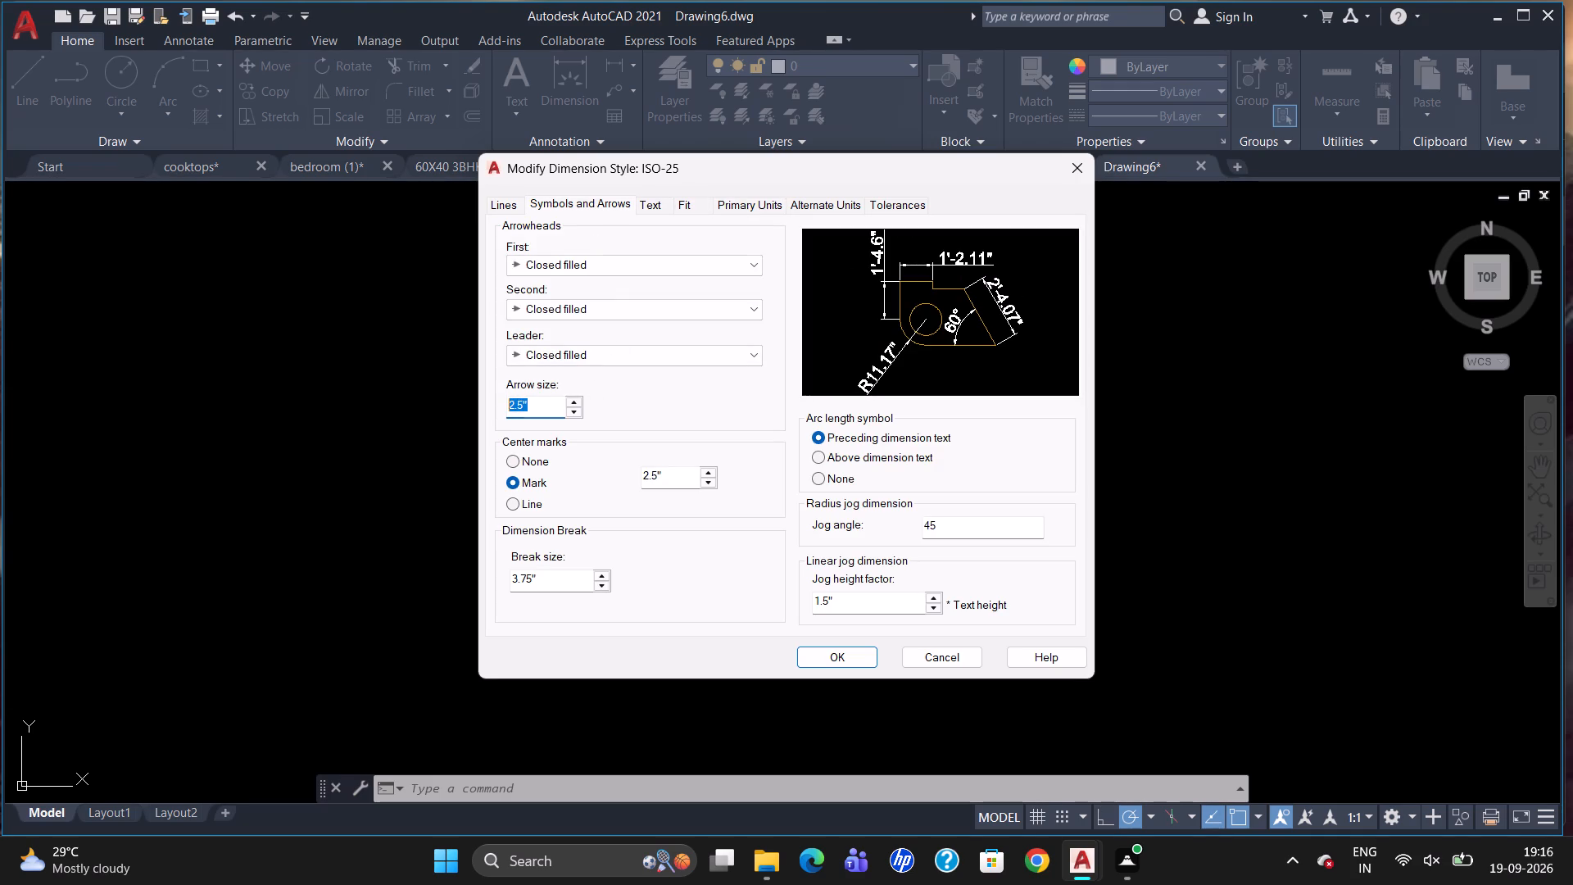
left_click_drag(511, 415, 501, 417)
key("BackSpace")
key("5")
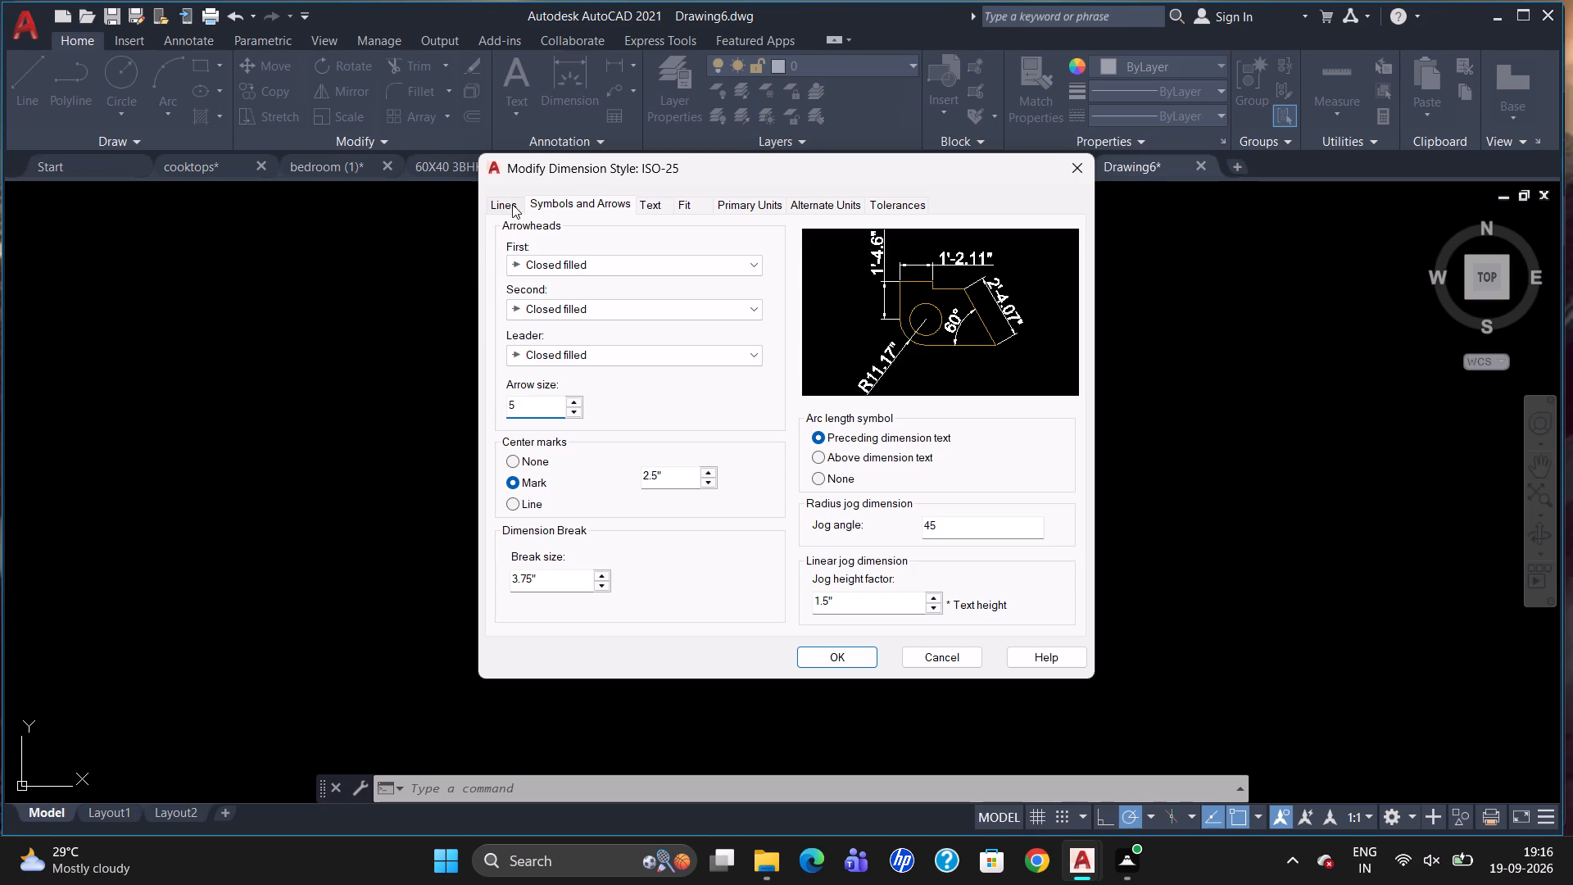
Enable fixed length extension lines in the ISO-25 dimension style and set that style current.
left_click(512, 204)
left_click(814, 526)
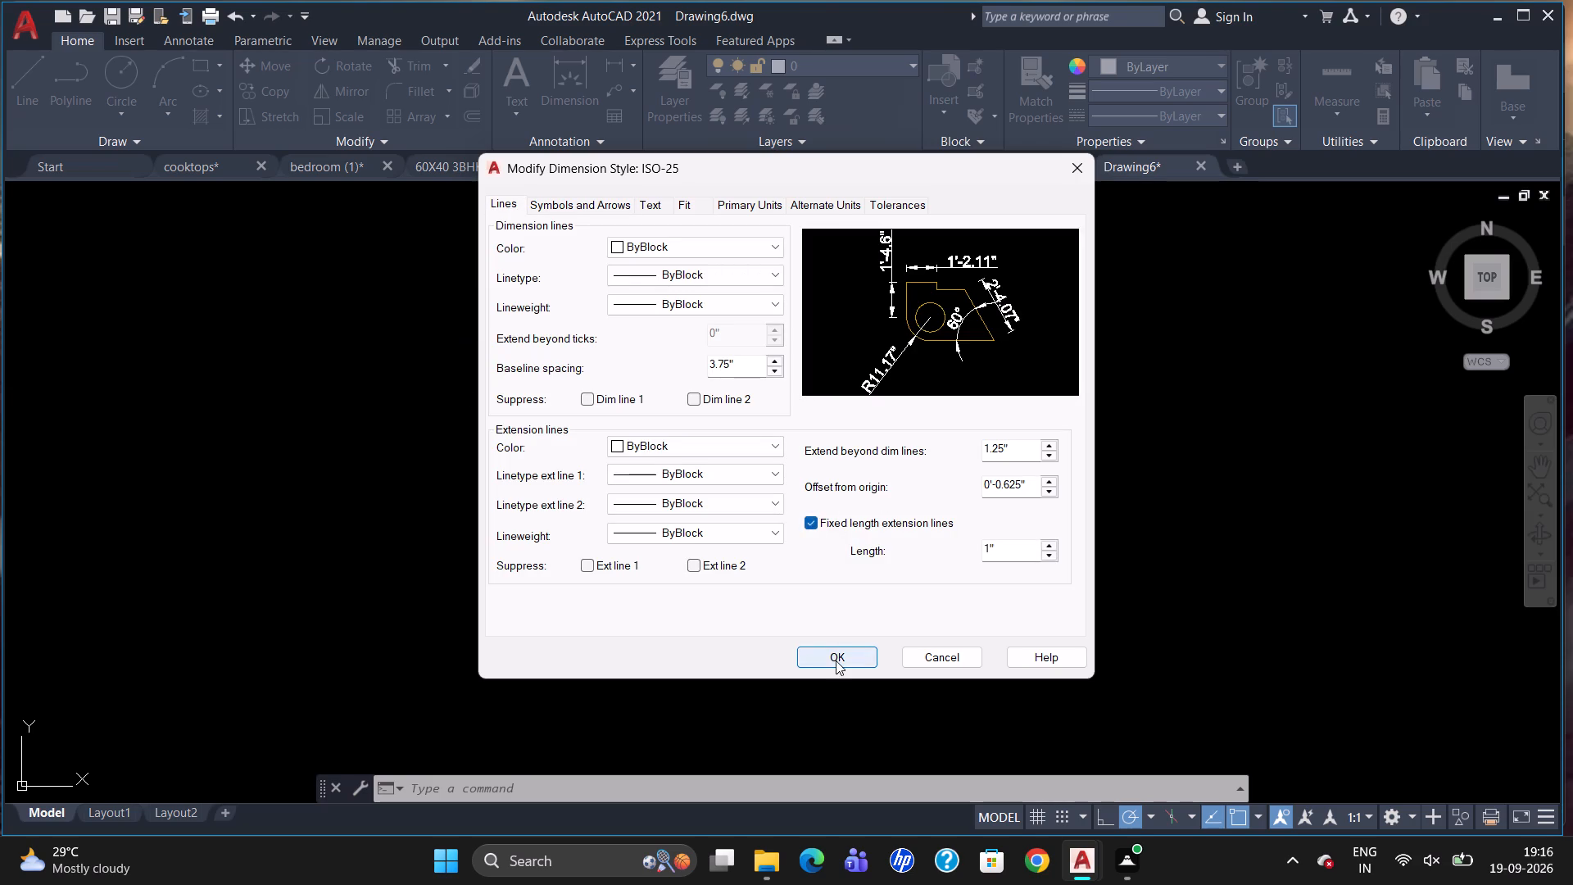
left_click(836, 660)
left_click(1024, 321)
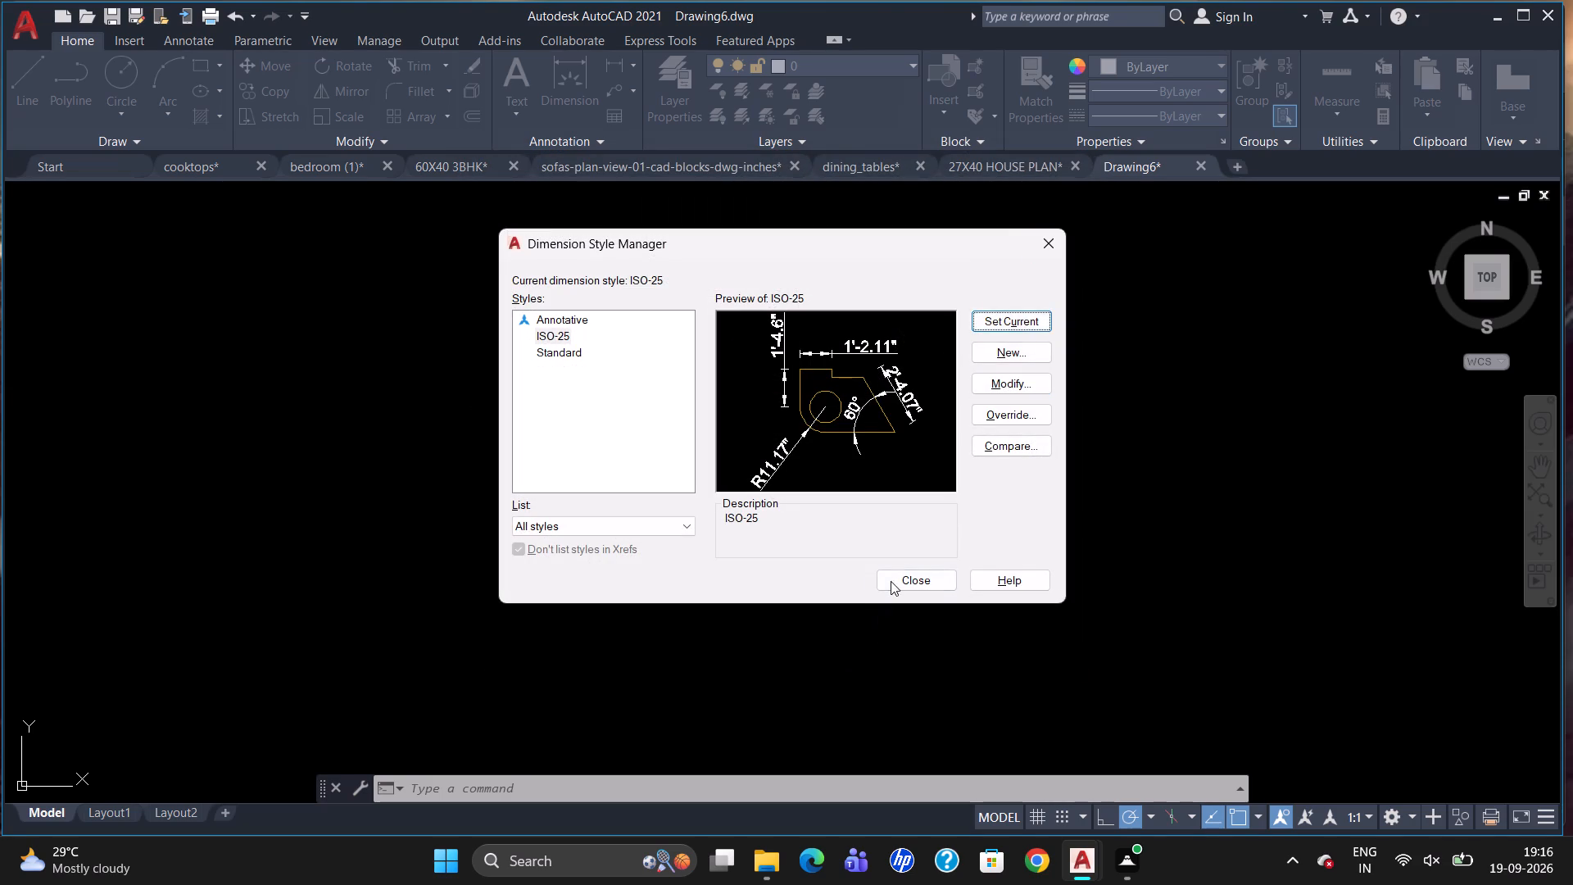
left_click(891, 579)
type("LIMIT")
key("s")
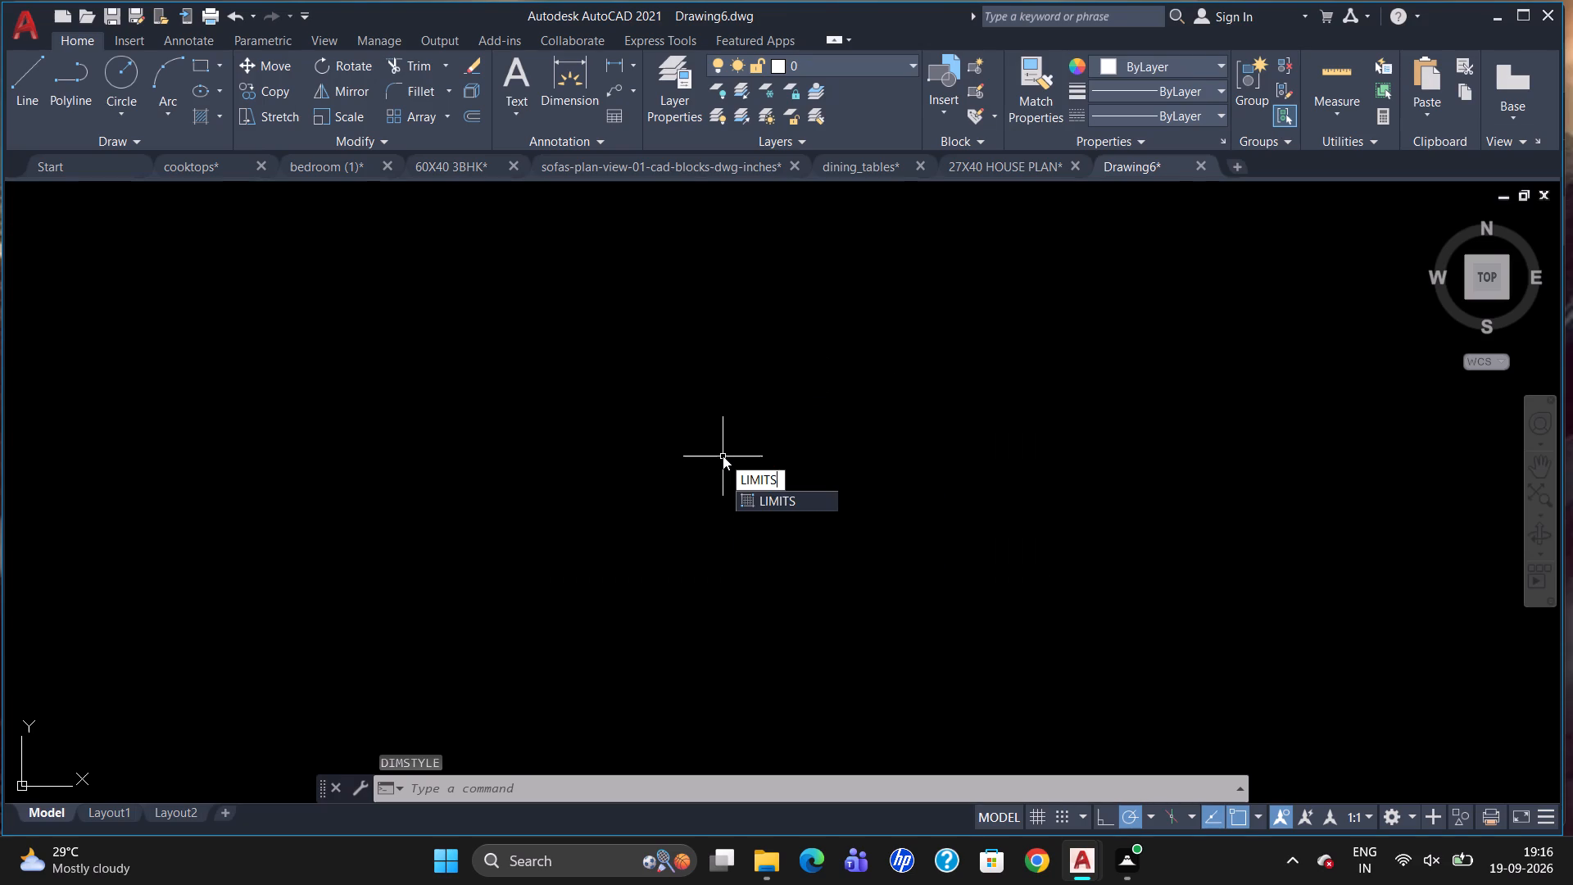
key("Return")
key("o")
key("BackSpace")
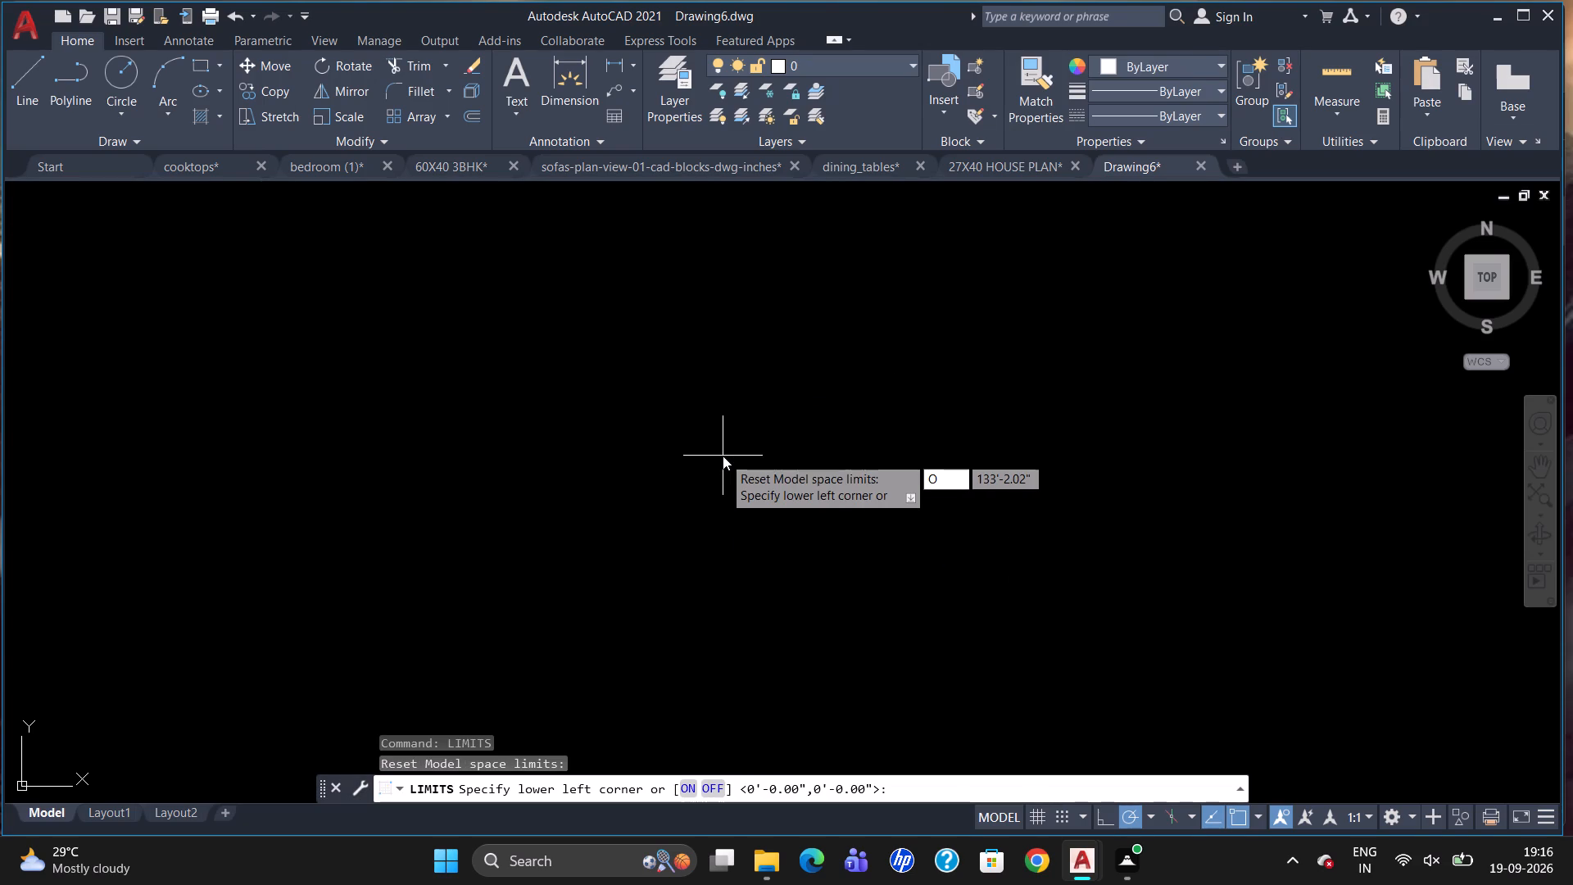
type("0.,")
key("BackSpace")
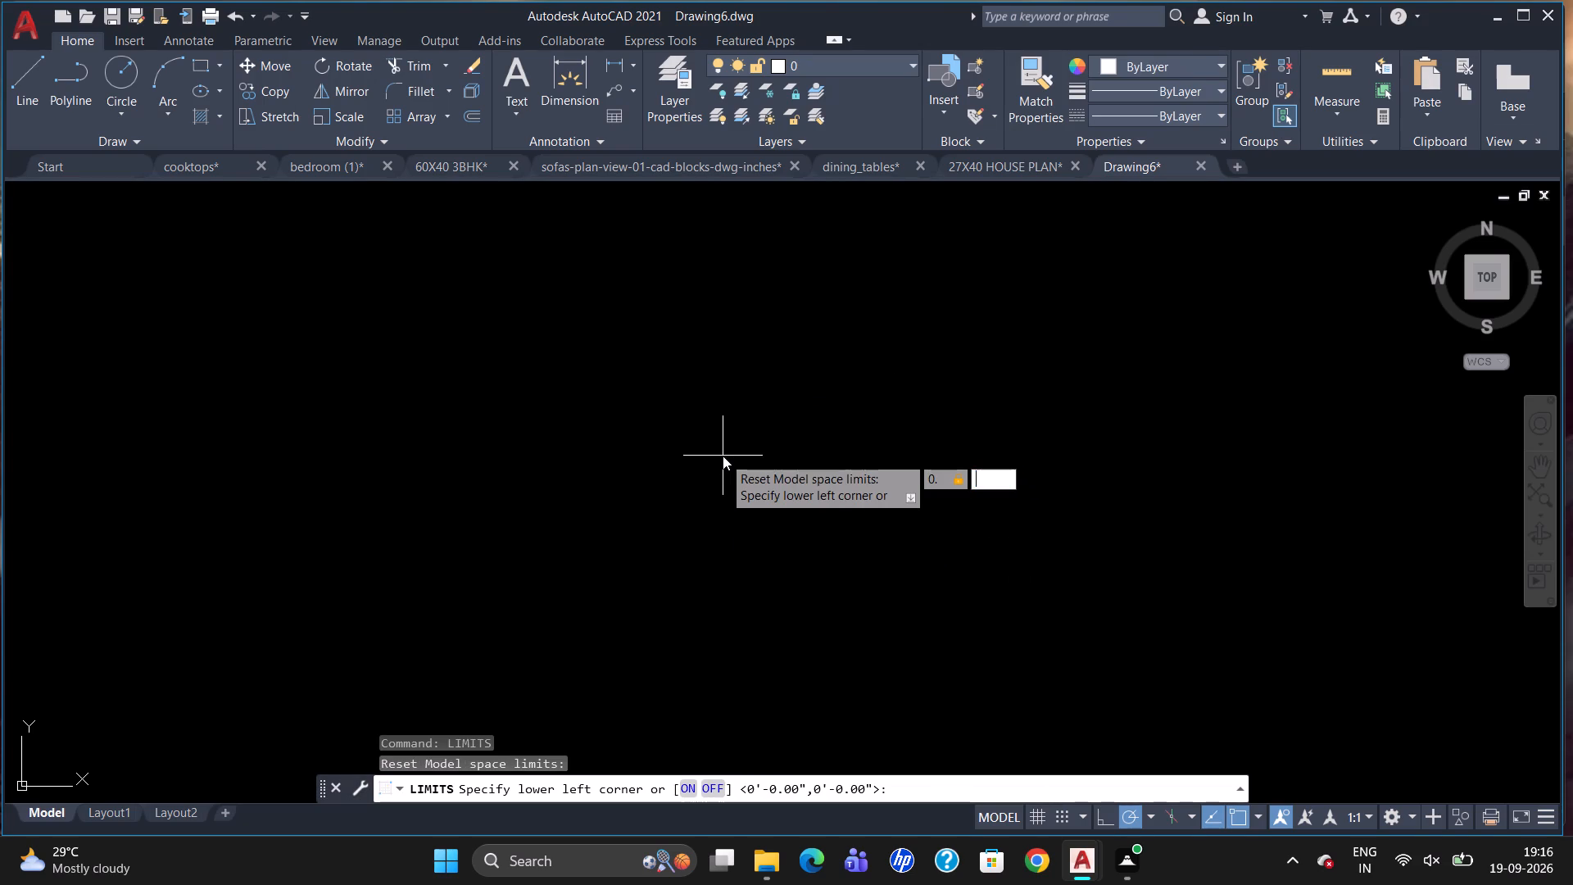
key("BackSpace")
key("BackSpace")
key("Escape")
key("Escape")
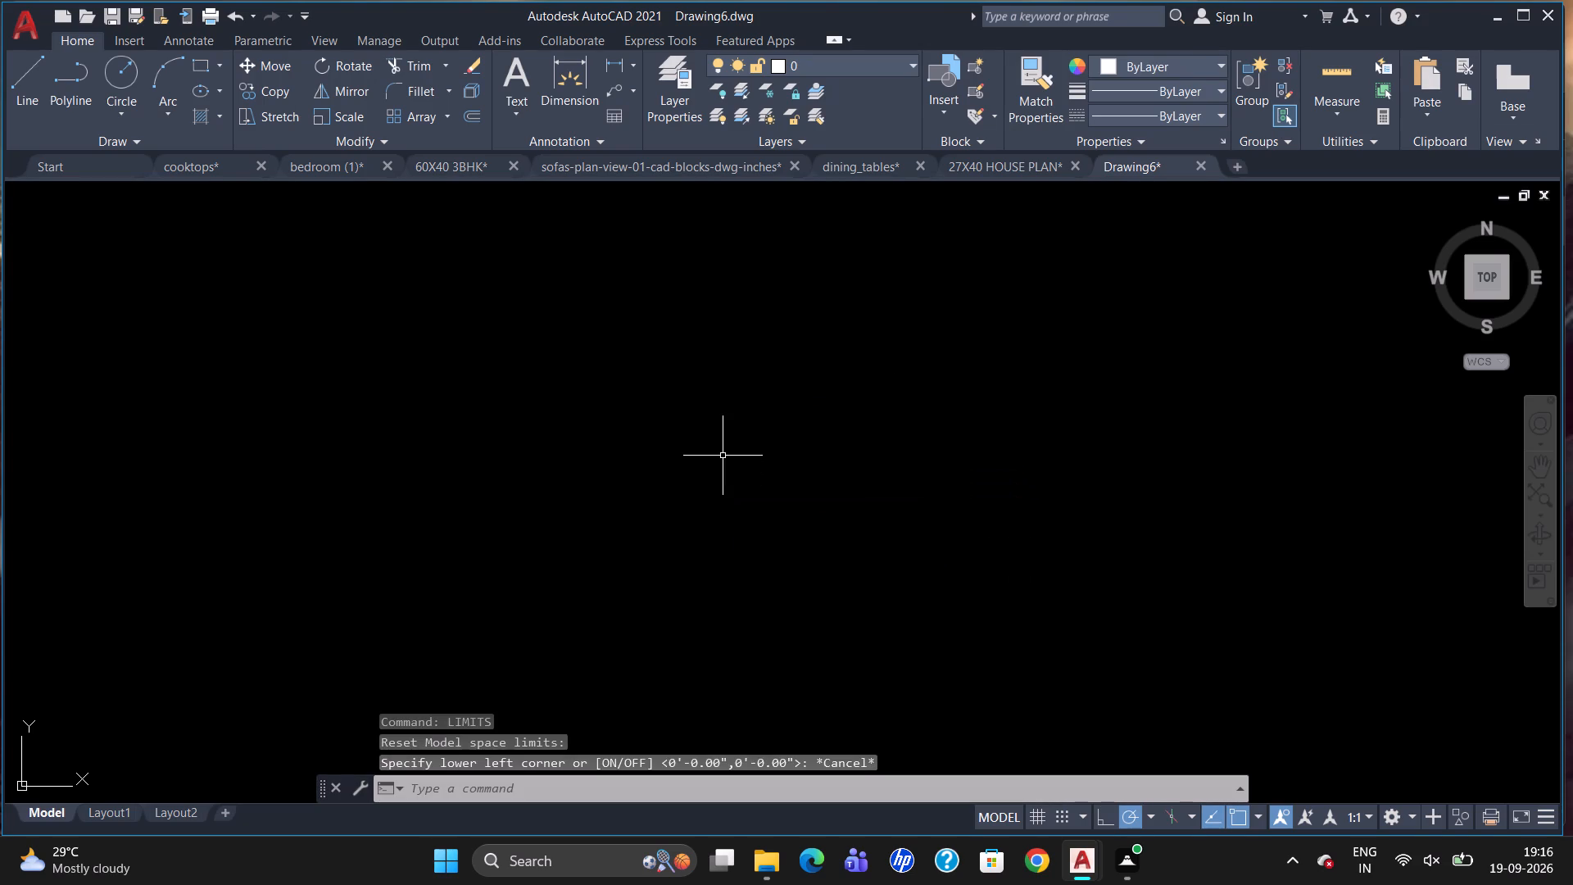
Set the model space limits from 0,0 to 11.7,16.5.
type("LIMITS")
key("Return")
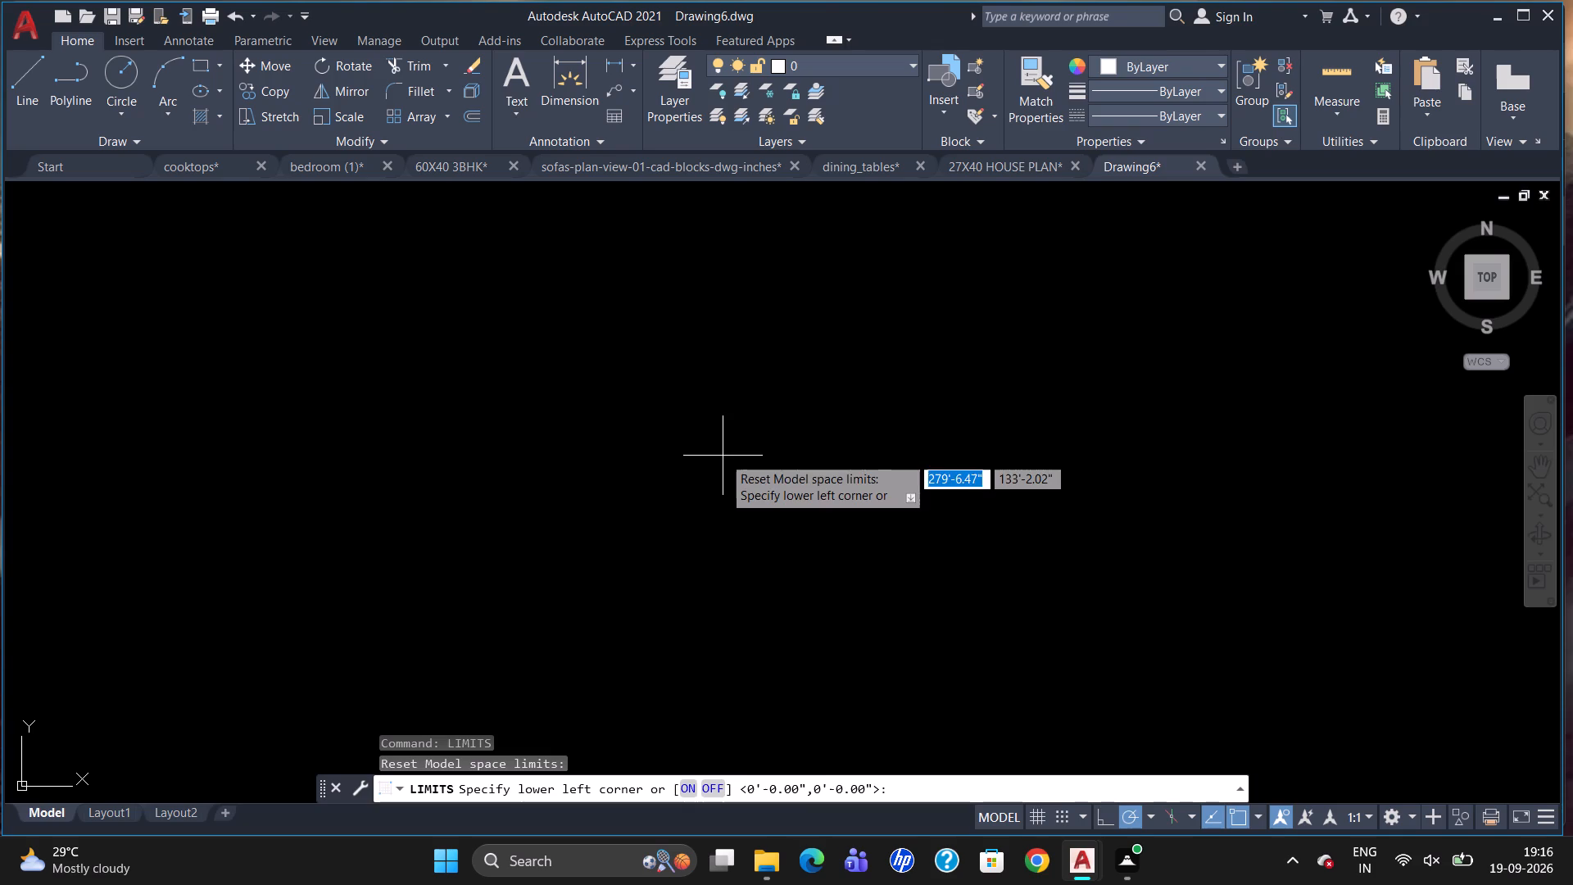
type("0,0")
key("Return")
type("11.7,16.5")
key("Return")
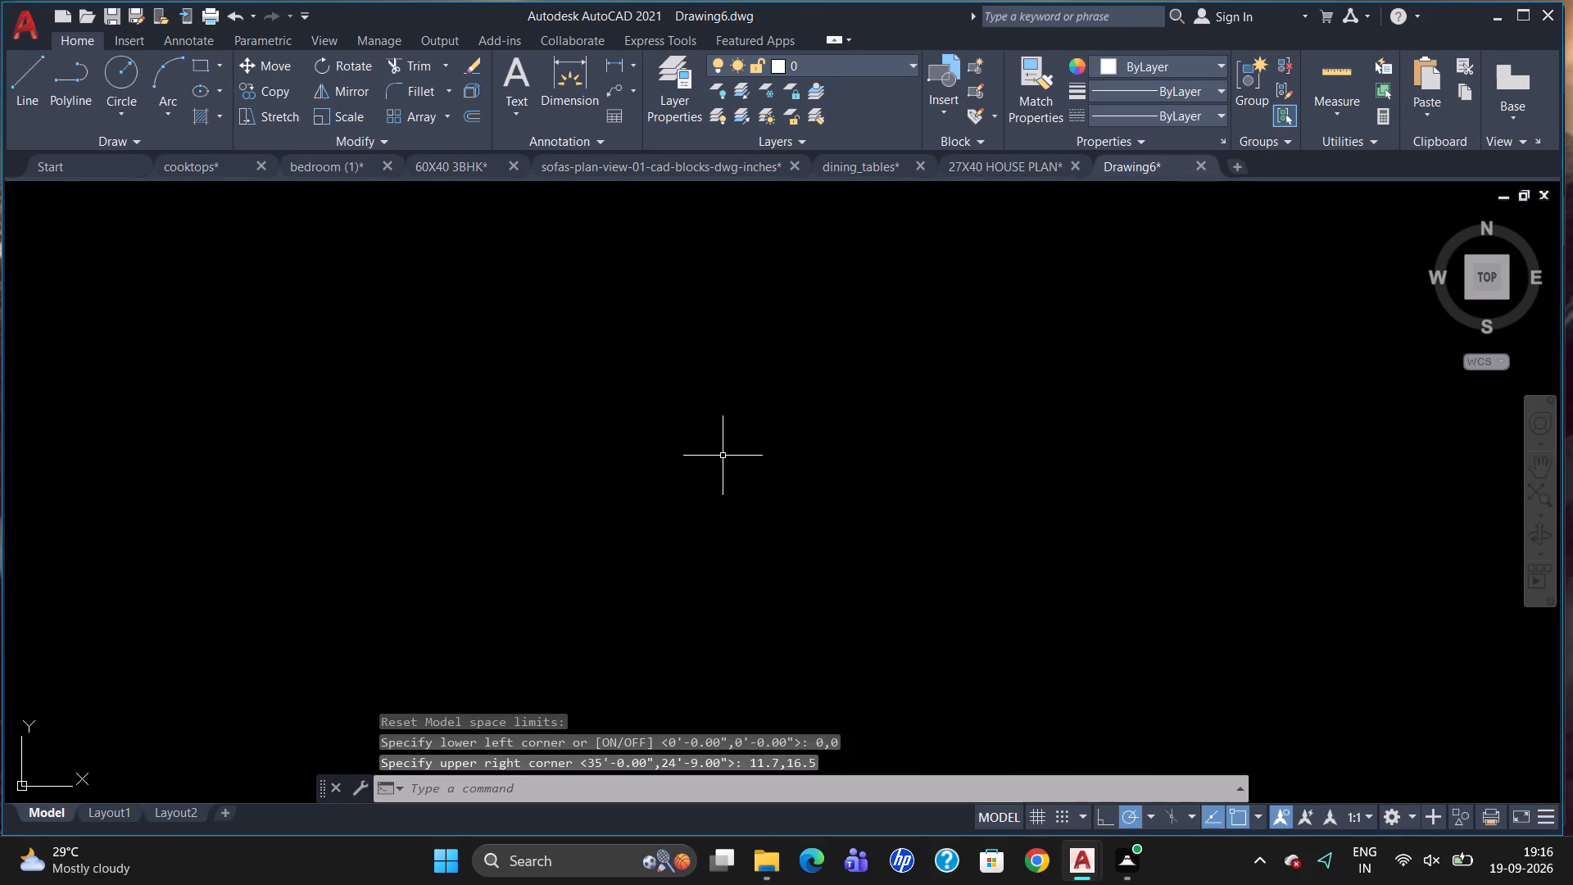
Draw the plot outline as a rectangle 24' wide and 37' long.
key("z")
key("Return")
key("a")
key("Return")
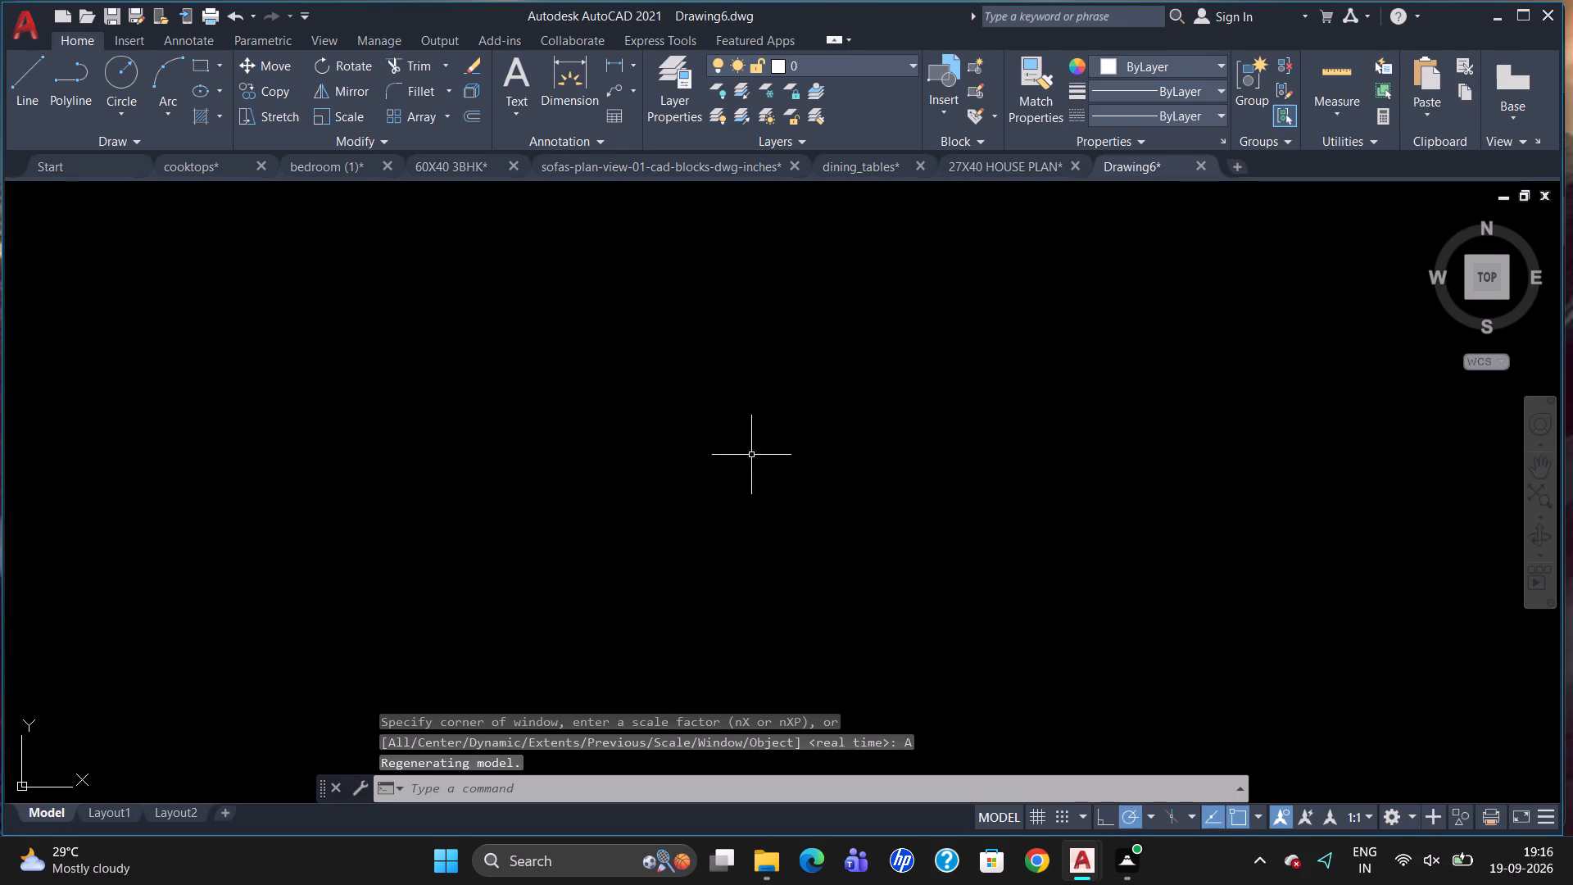
scroll(728, 438, "down", 1)
type("REC")
key("Return")
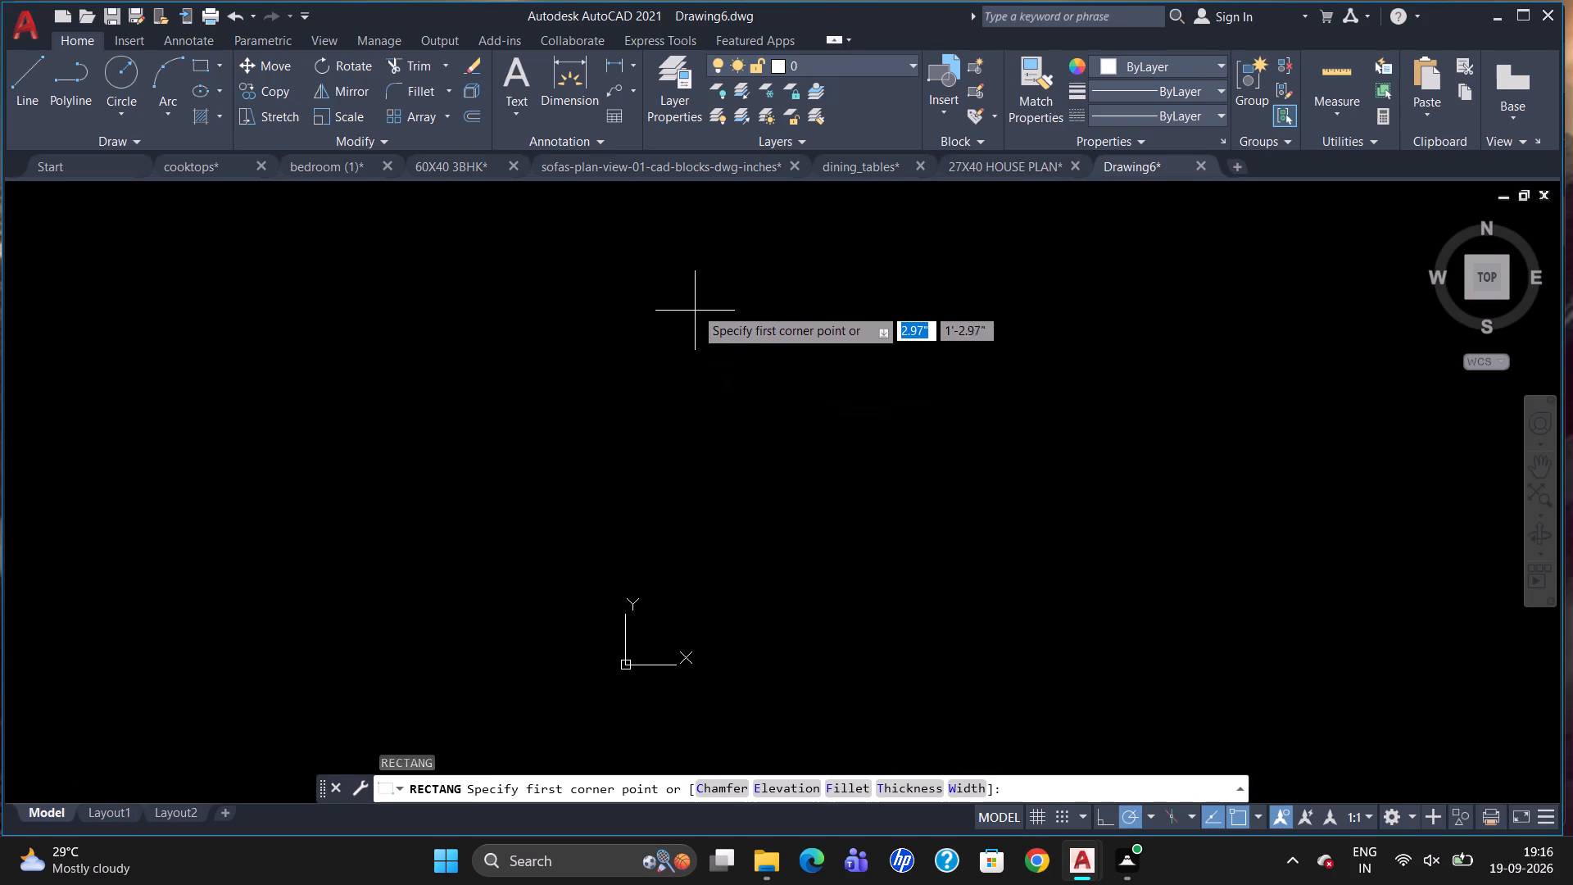
left_click_drag(695, 299, 706, 321)
type("24'")
key("Tab")
type("37'")
key("Return")
key("Escape")
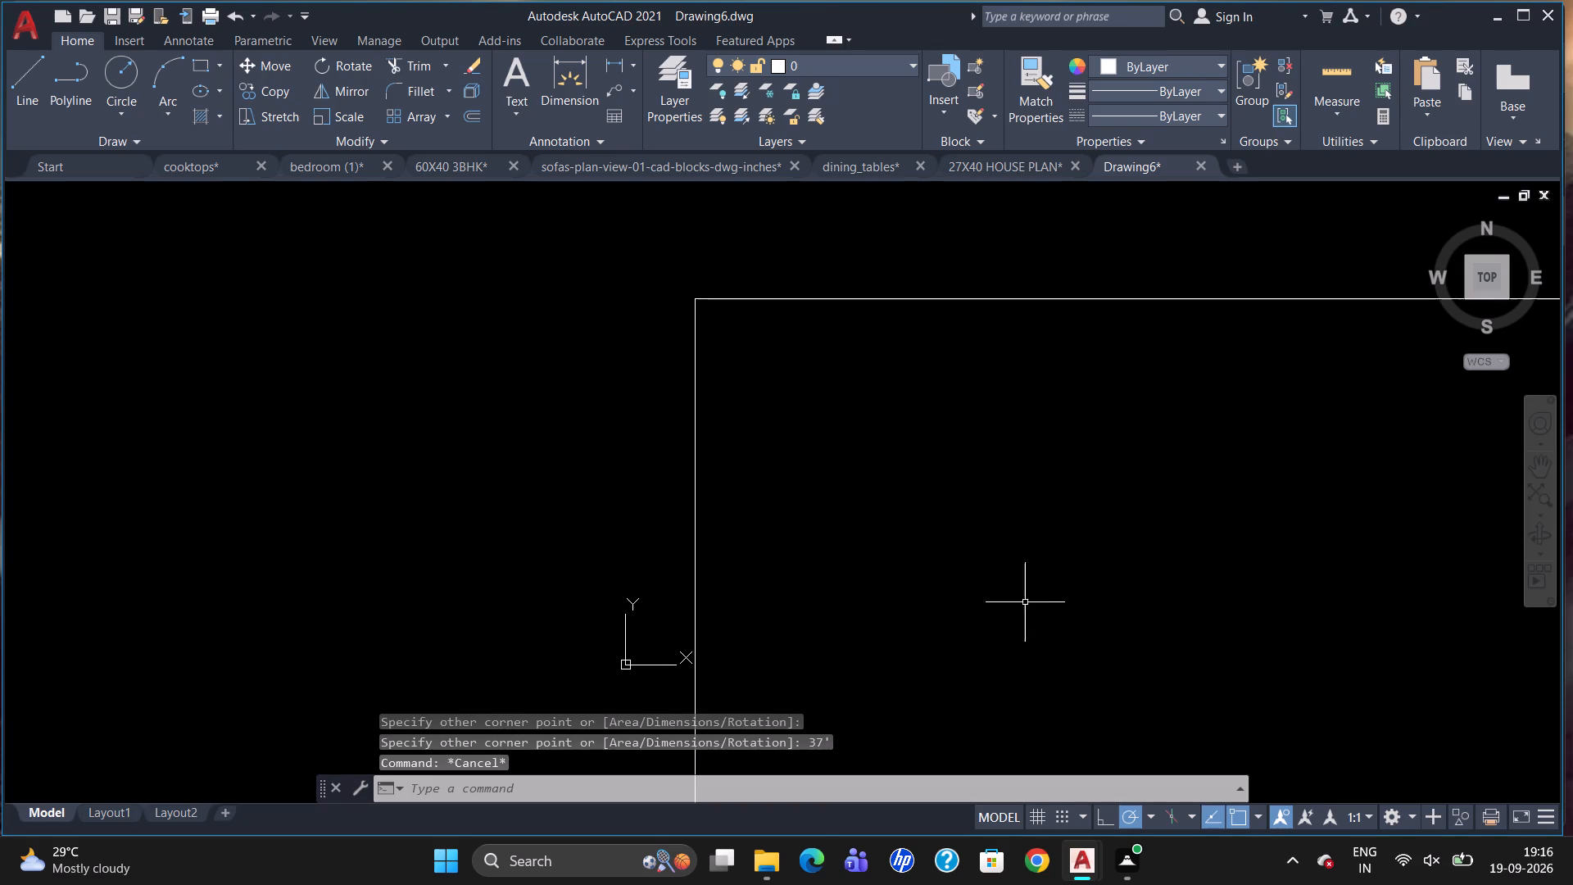
Move the UCS origin straight sideways off the plot rectangle's upper-left corner, into the empty area to its left.
scroll(993, 577, "down", 9)
scroll(1095, 469, "up", 2)
scroll(1045, 412, "down", 1)
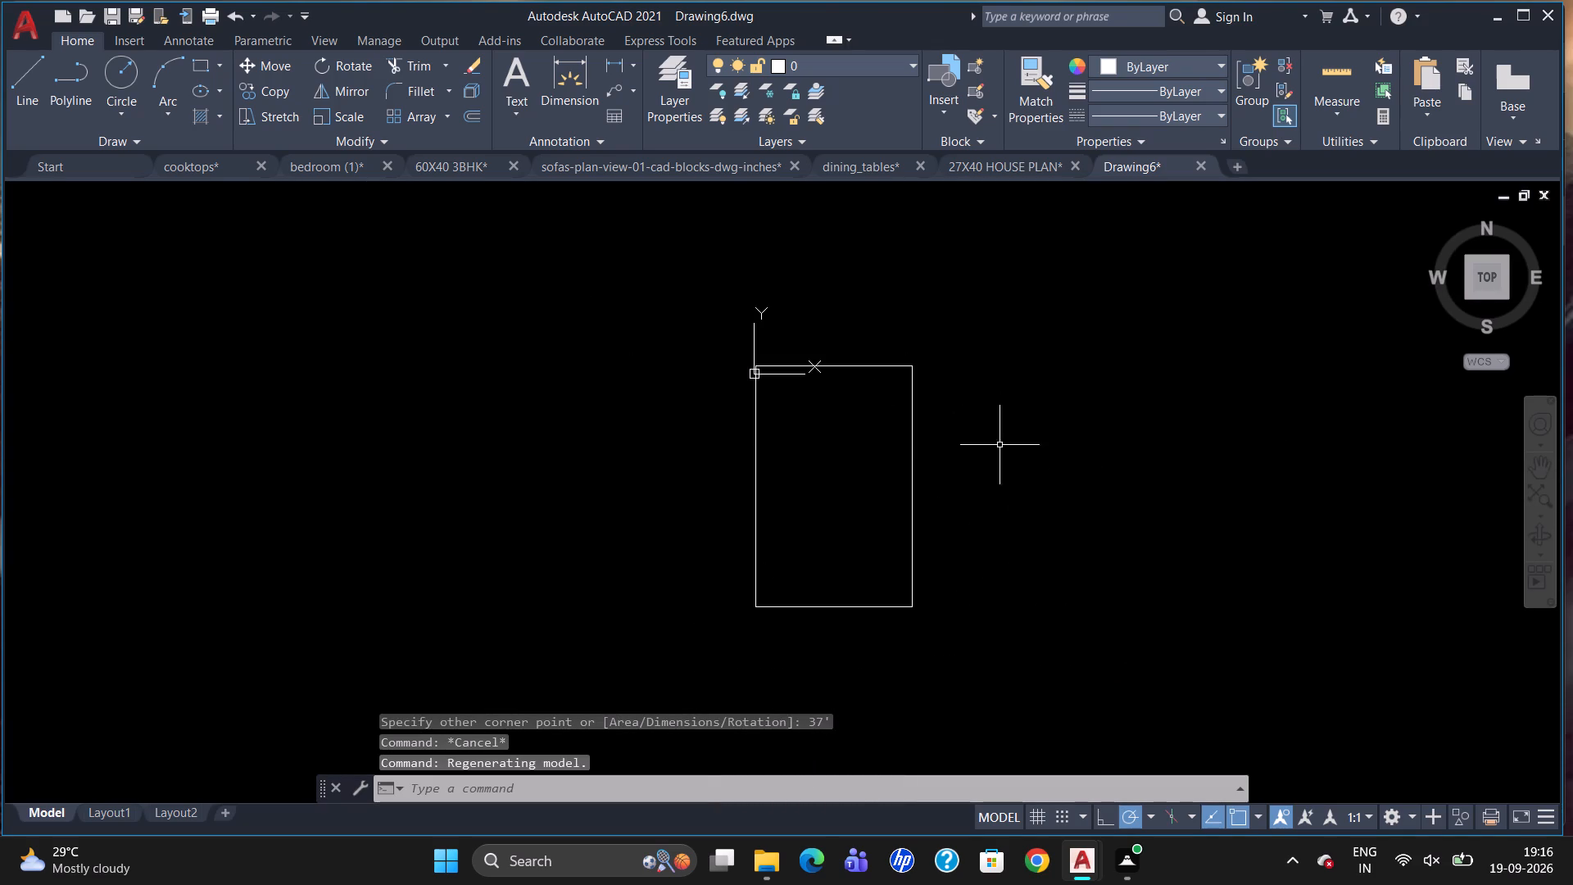
left_click(754, 377)
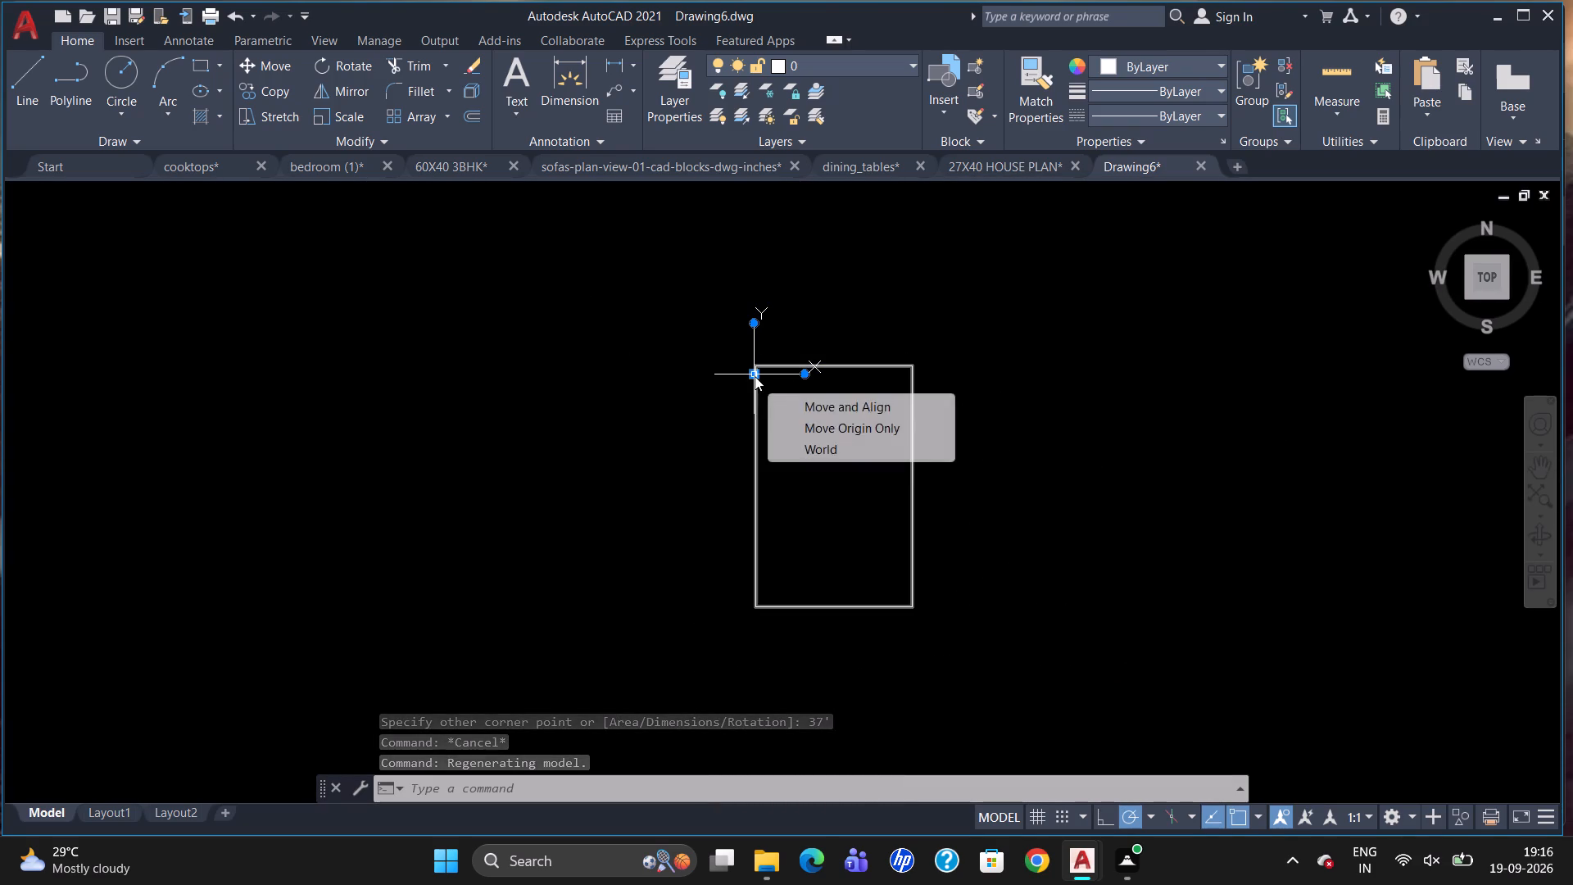
left_click_drag(755, 376, 685, 388)
left_click_drag(760, 372, 689, 387)
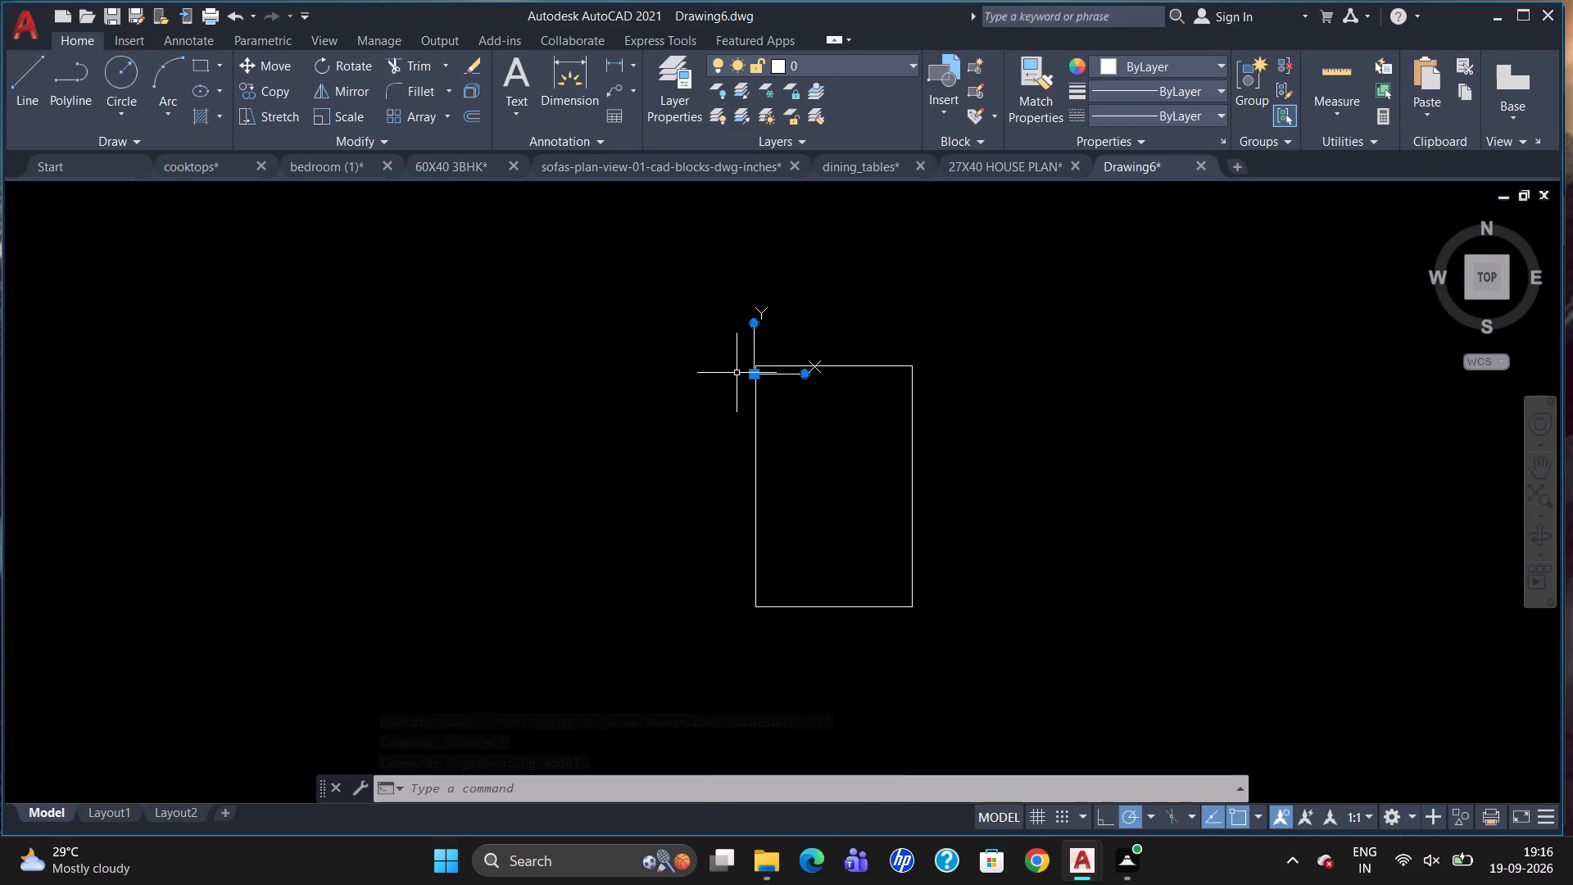
left_click(754, 370)
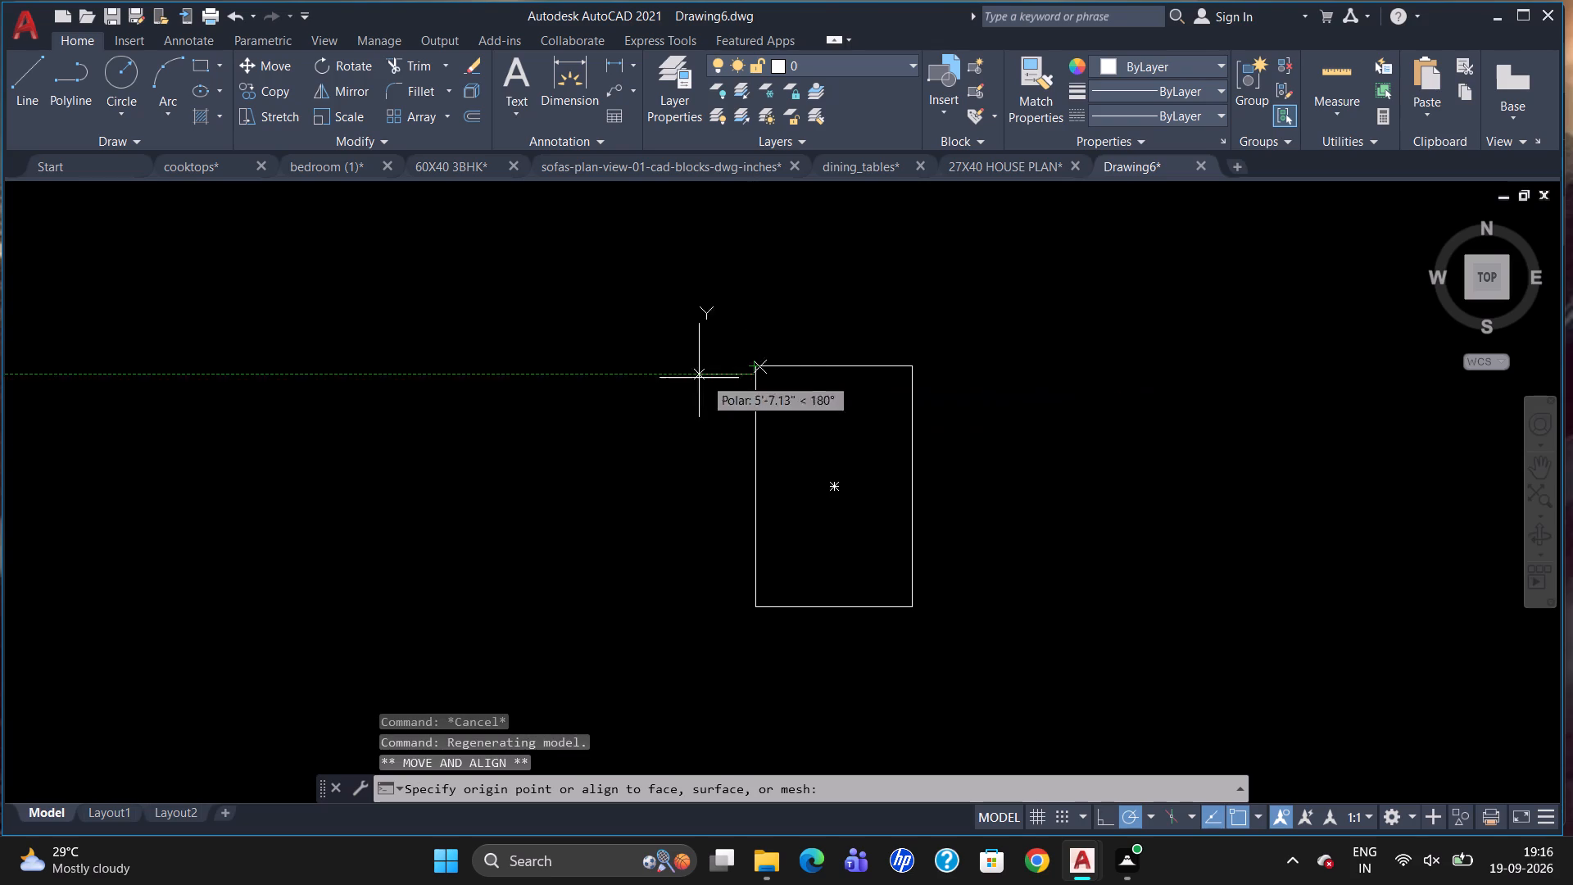
left_click(512, 374)
key("Escape")
Offset the plot rectangle 9" inward to form the outer wall thickness.
scroll(814, 441, "up", 1)
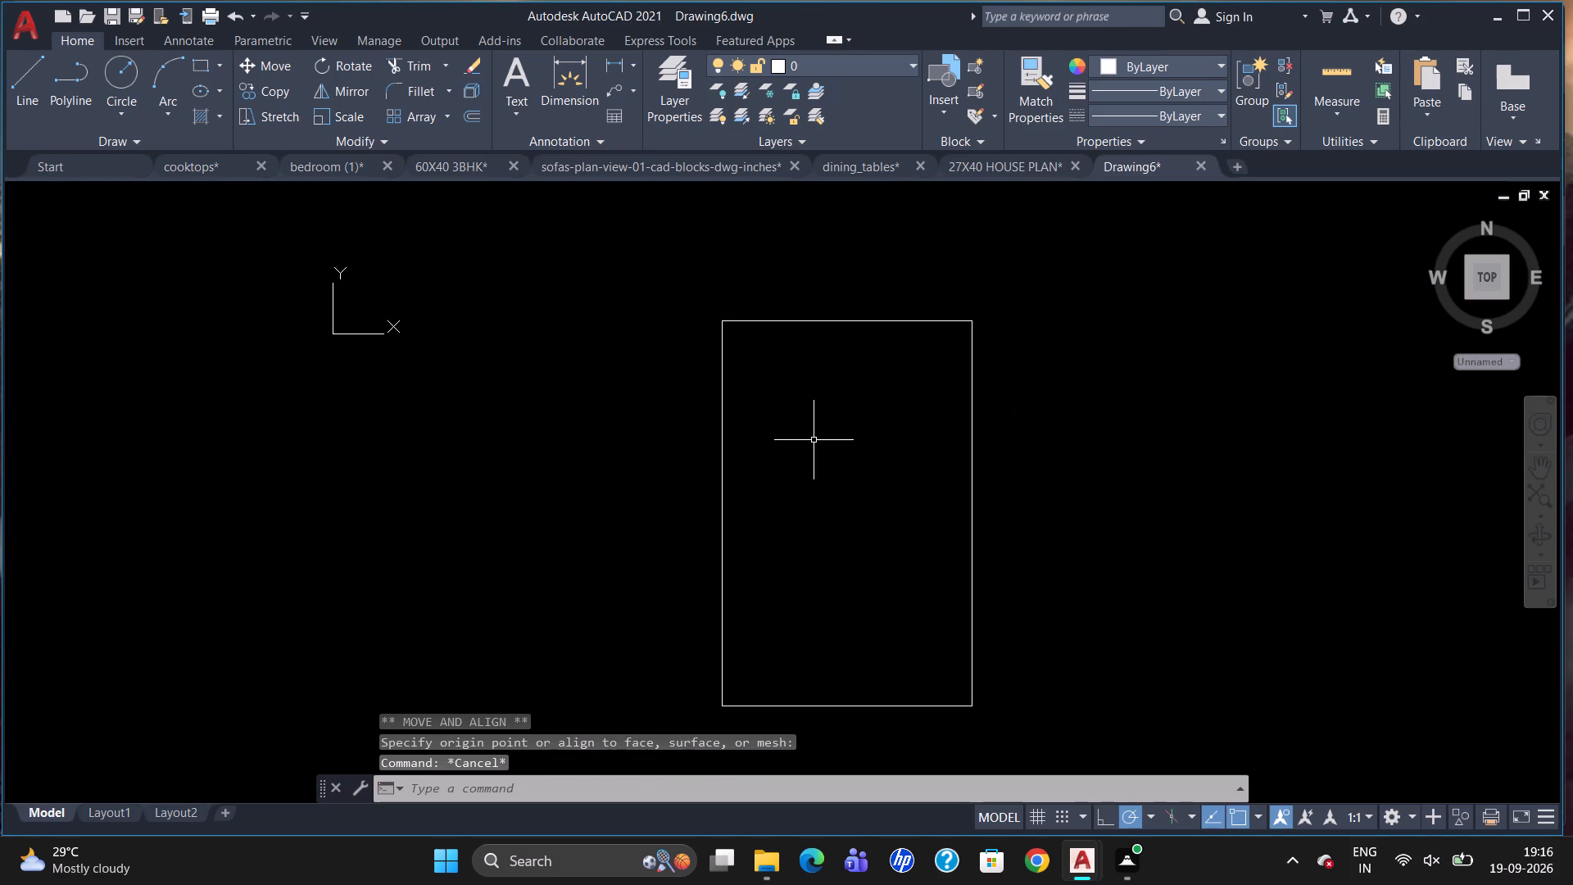
key("o")
key("Return")
key("9")
key("Return")
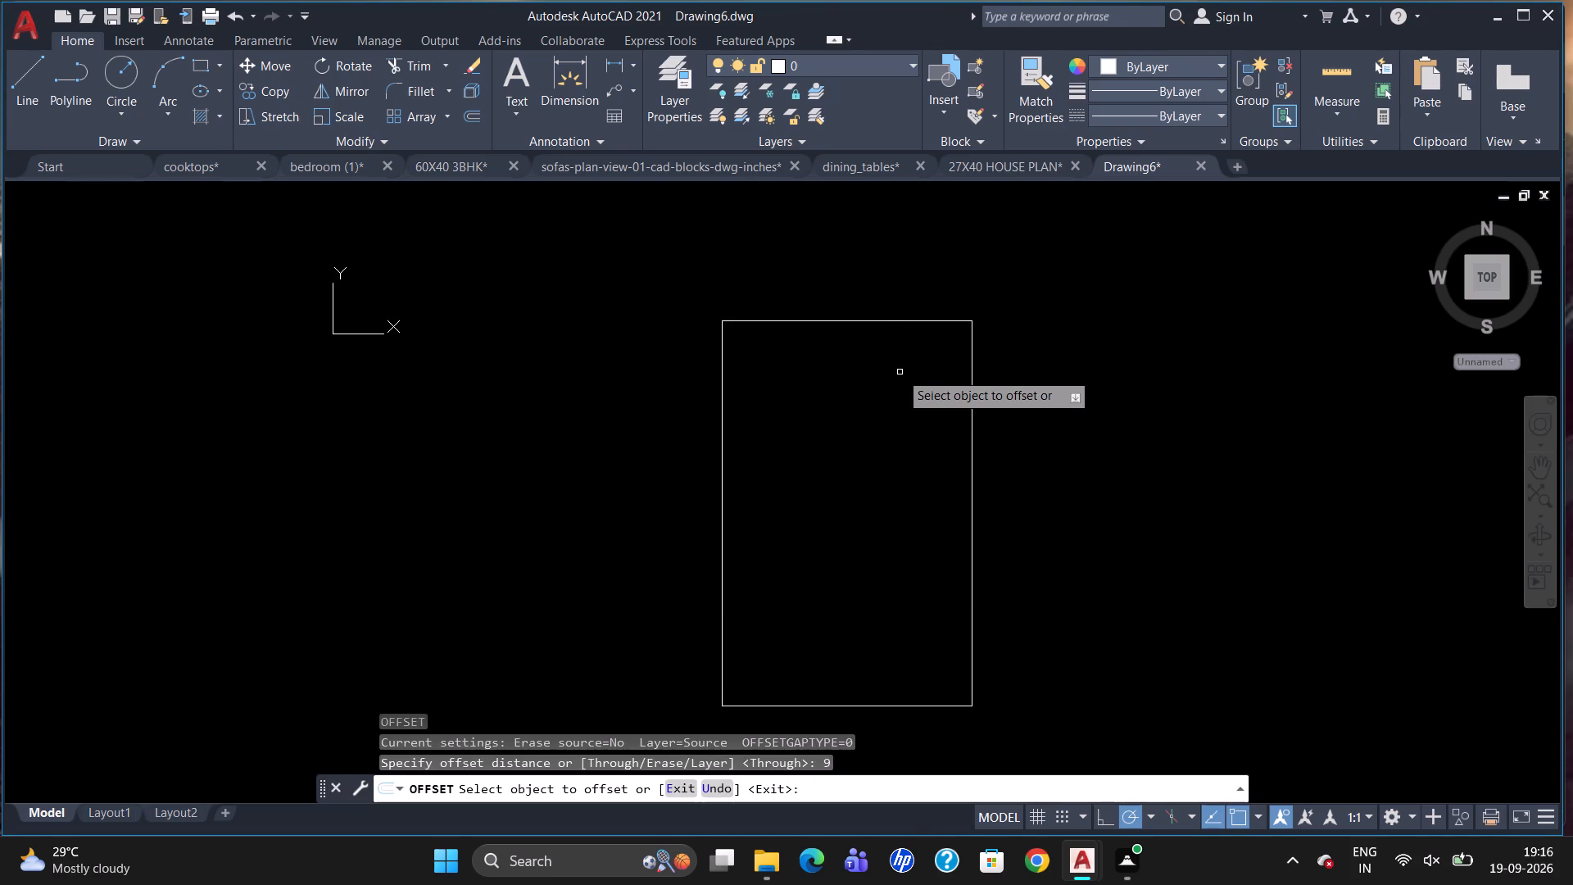
left_click_drag(892, 321, 919, 372)
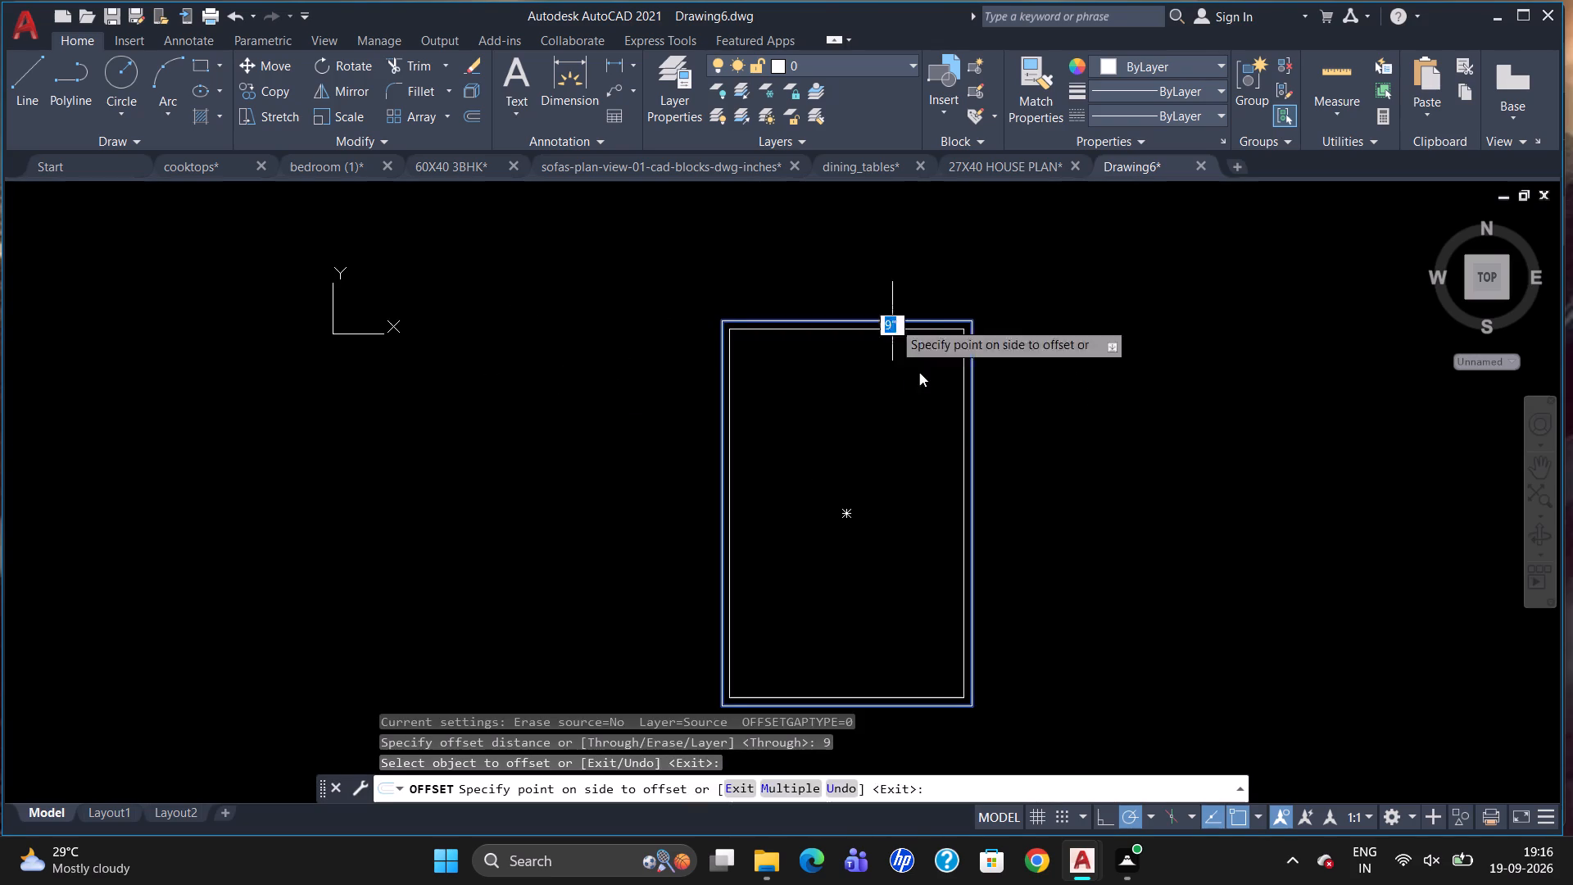
left_click_drag(919, 372, 922, 389)
left_click(924, 390)
key("Escape")
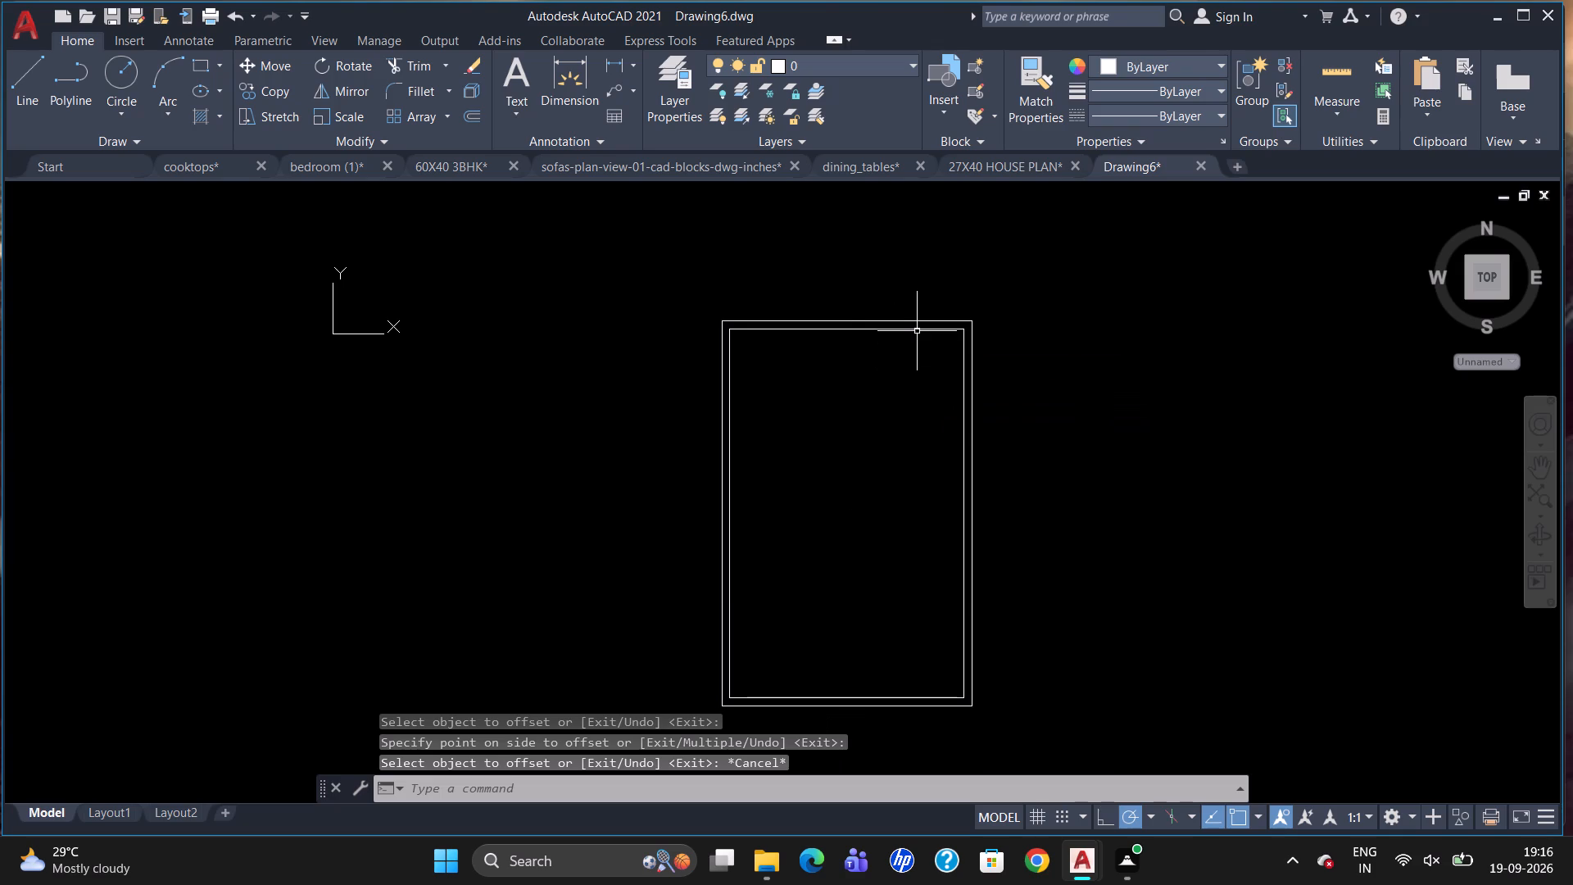
Explode both the inner and outer wall rectangles into separate lines.
left_click(917, 331)
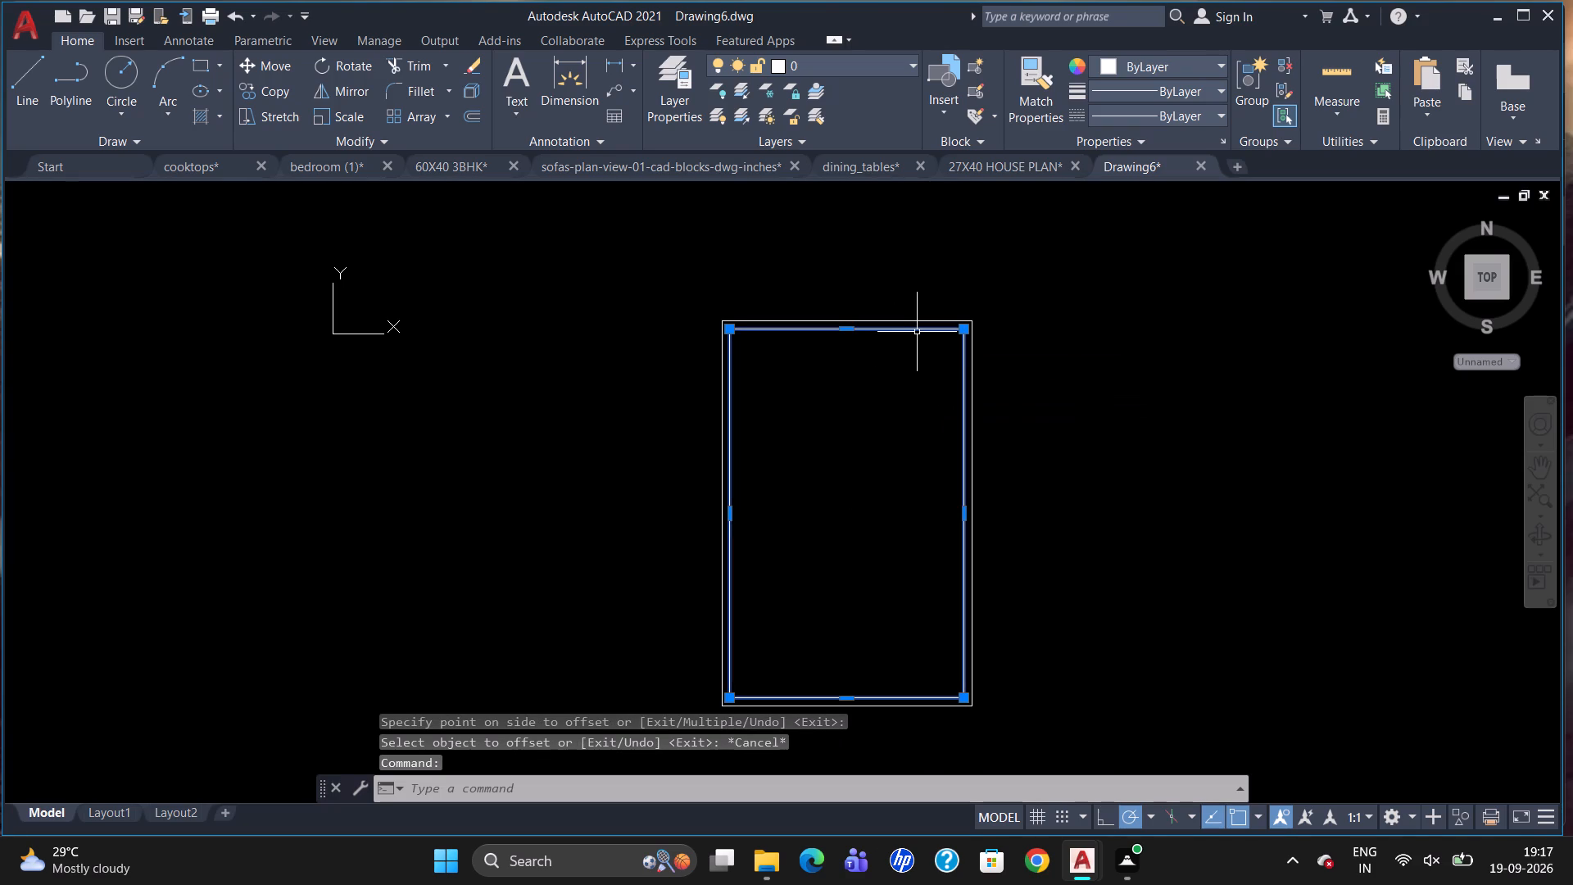
key("x")
key("Return")
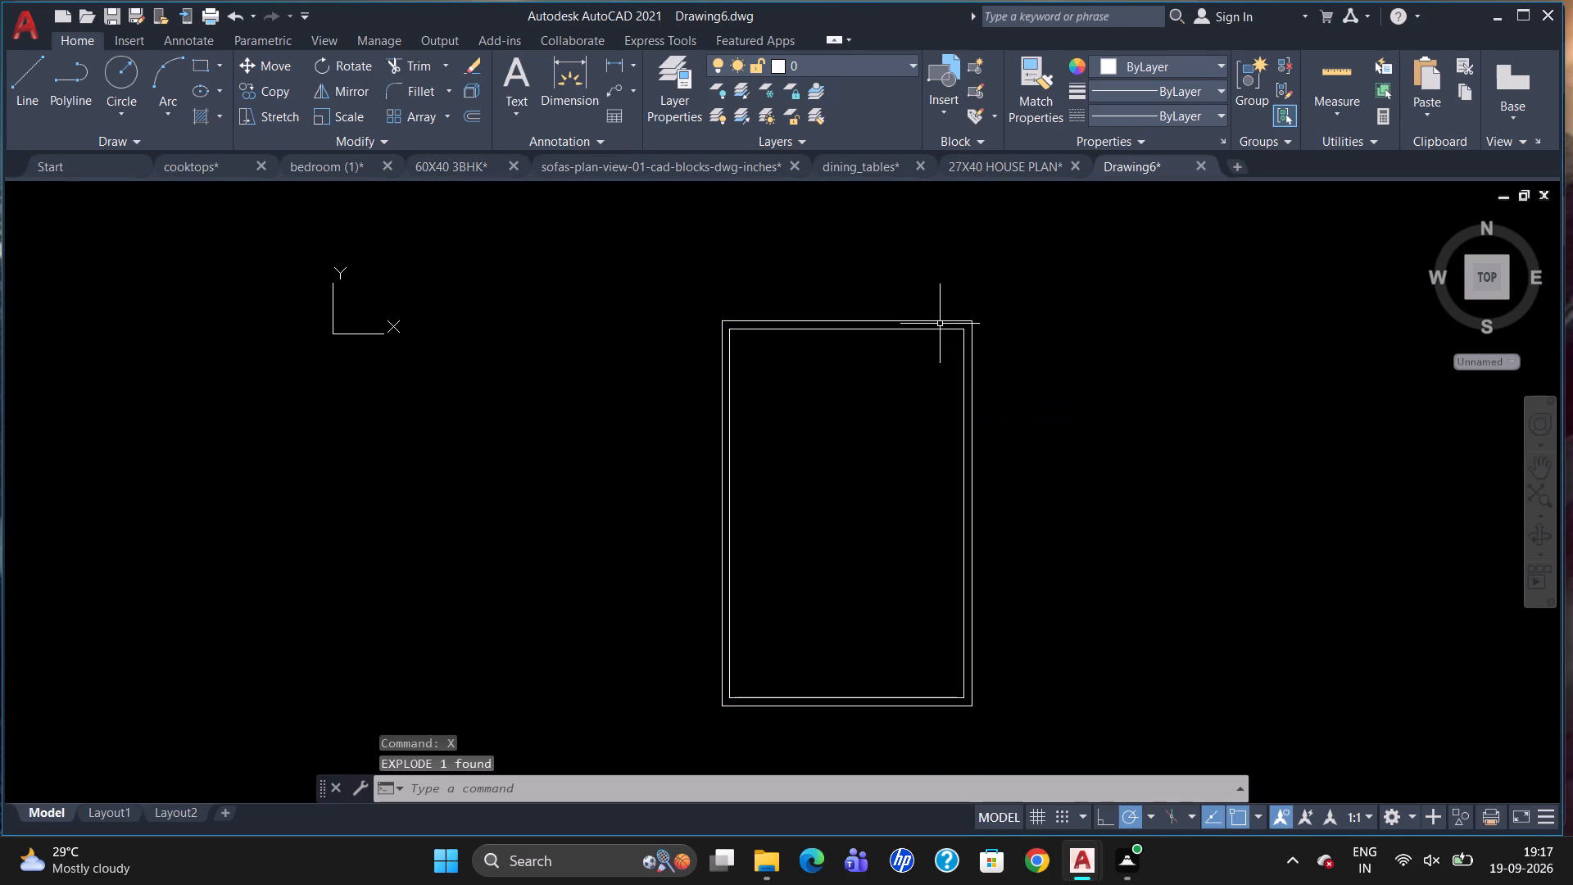
left_click(940, 322)
key("x")
key("Return")
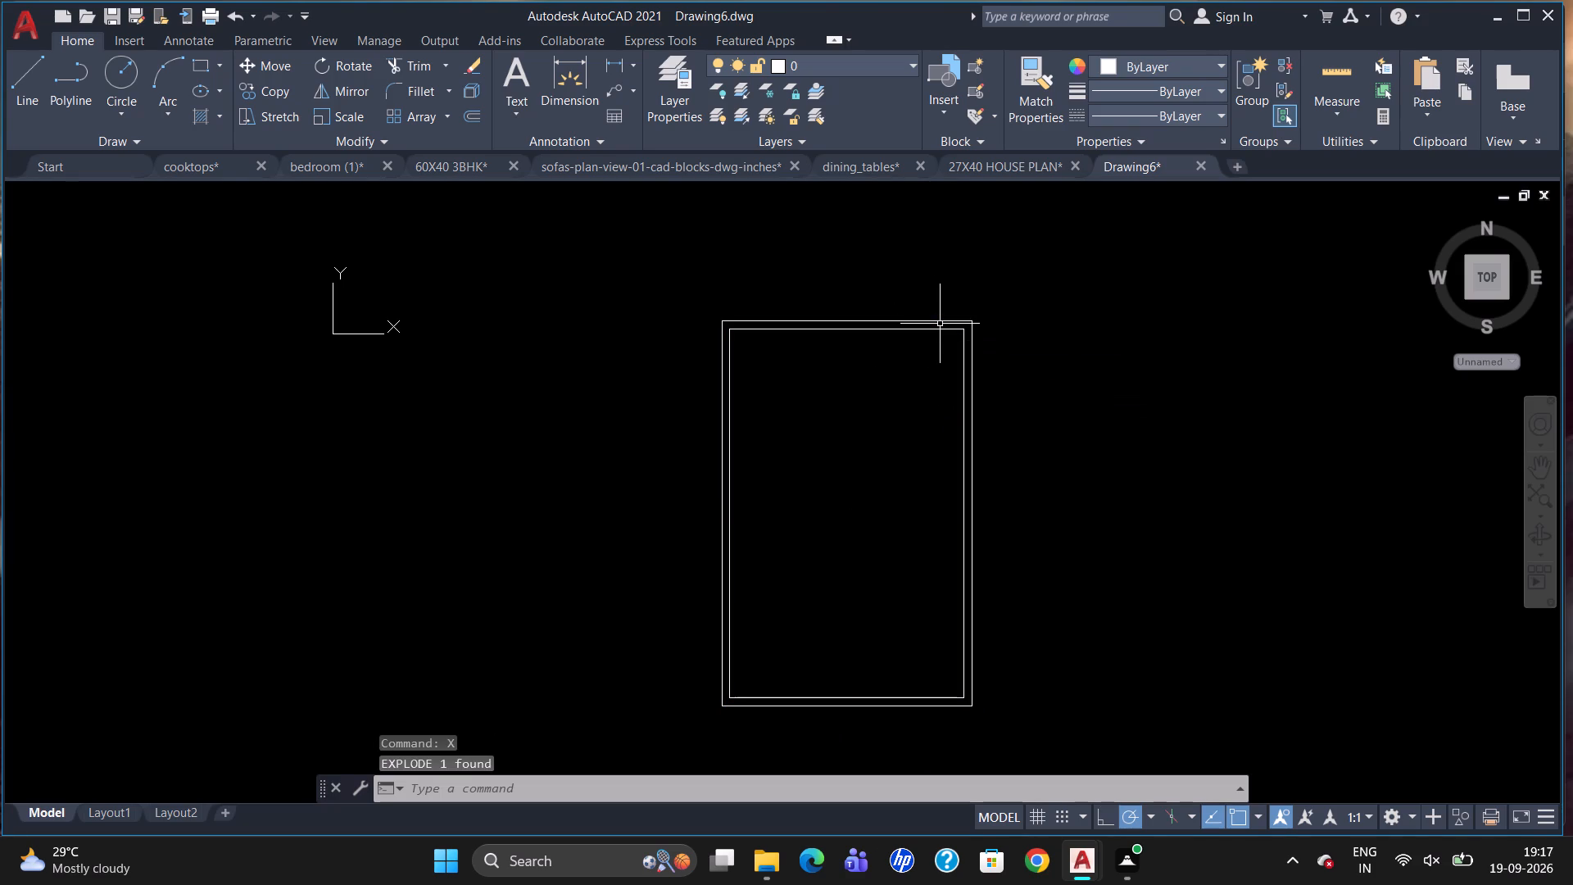
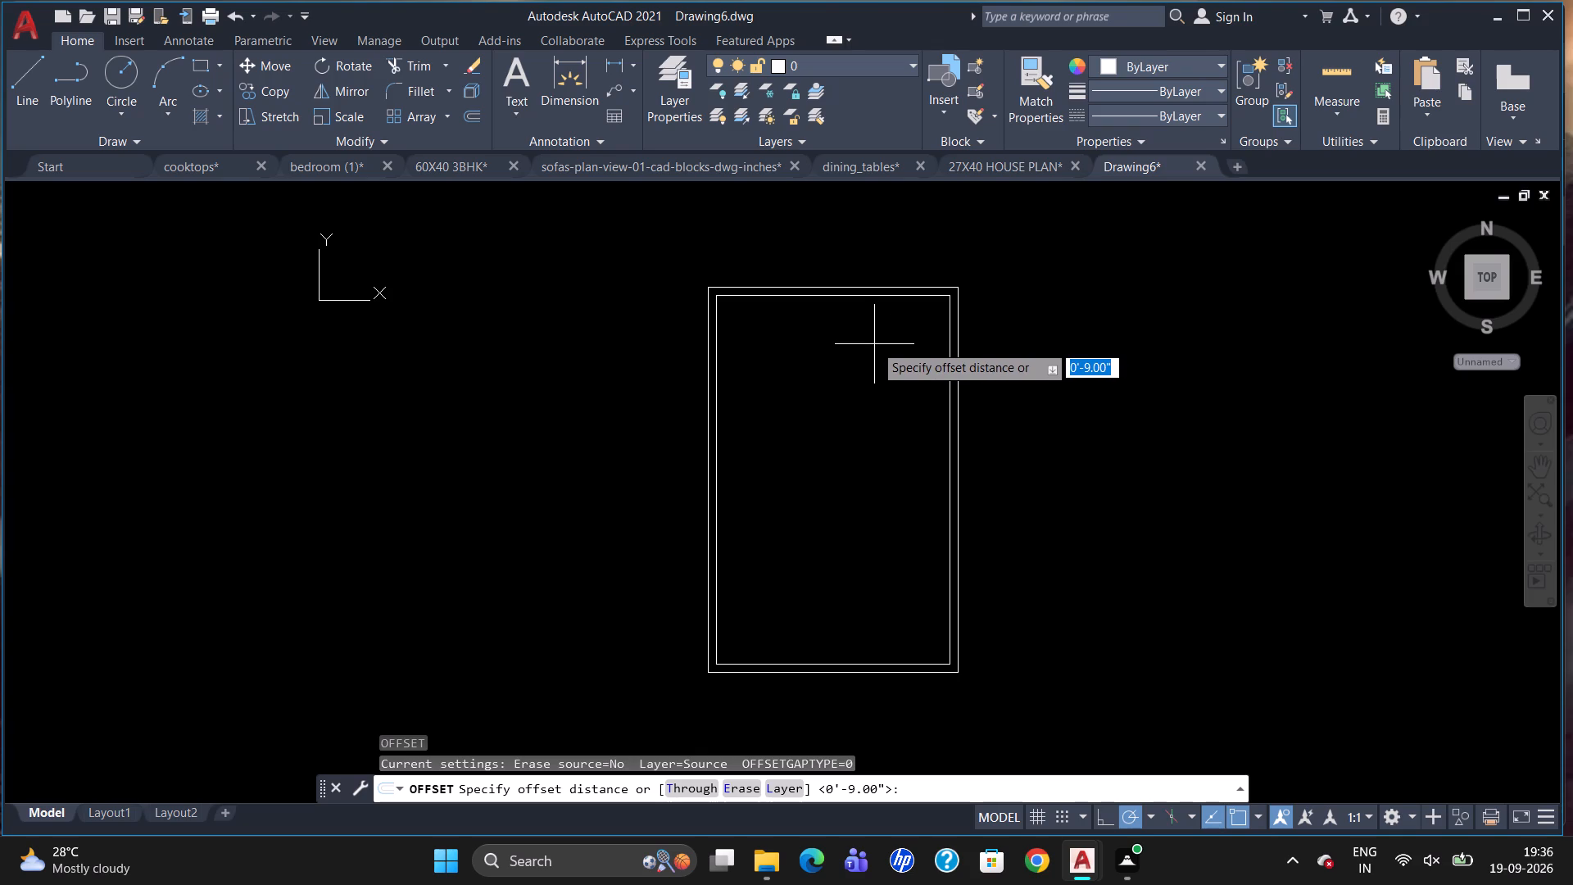
Offset the left outer wall's inner line 11' into the plan, and that copy a further 6" to form a vertical partition wall.
key("o")
key("Return")
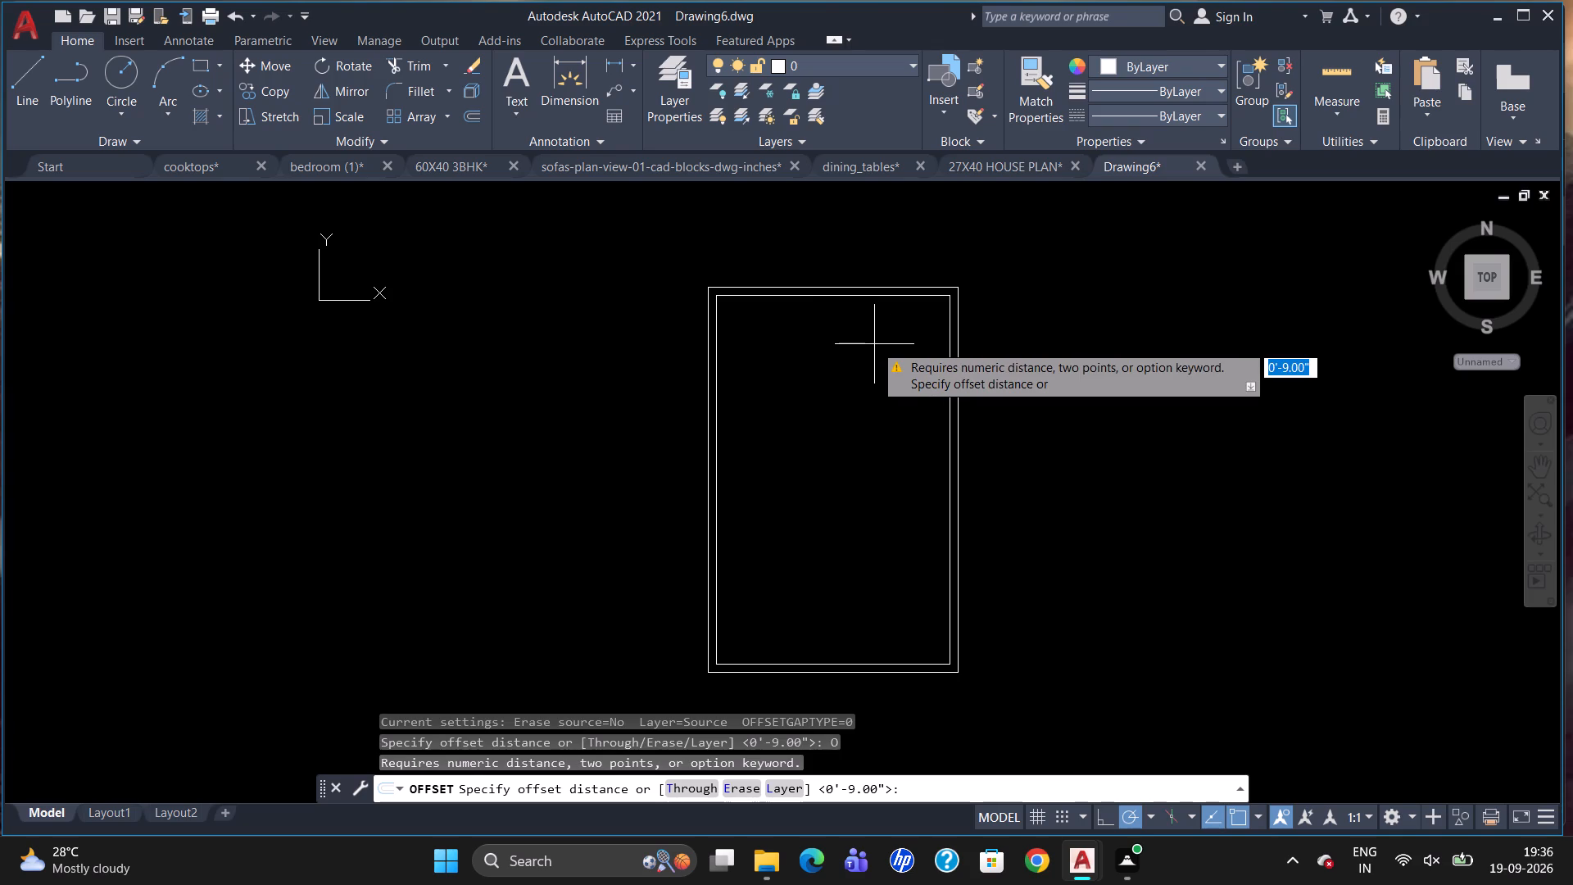
type("11")
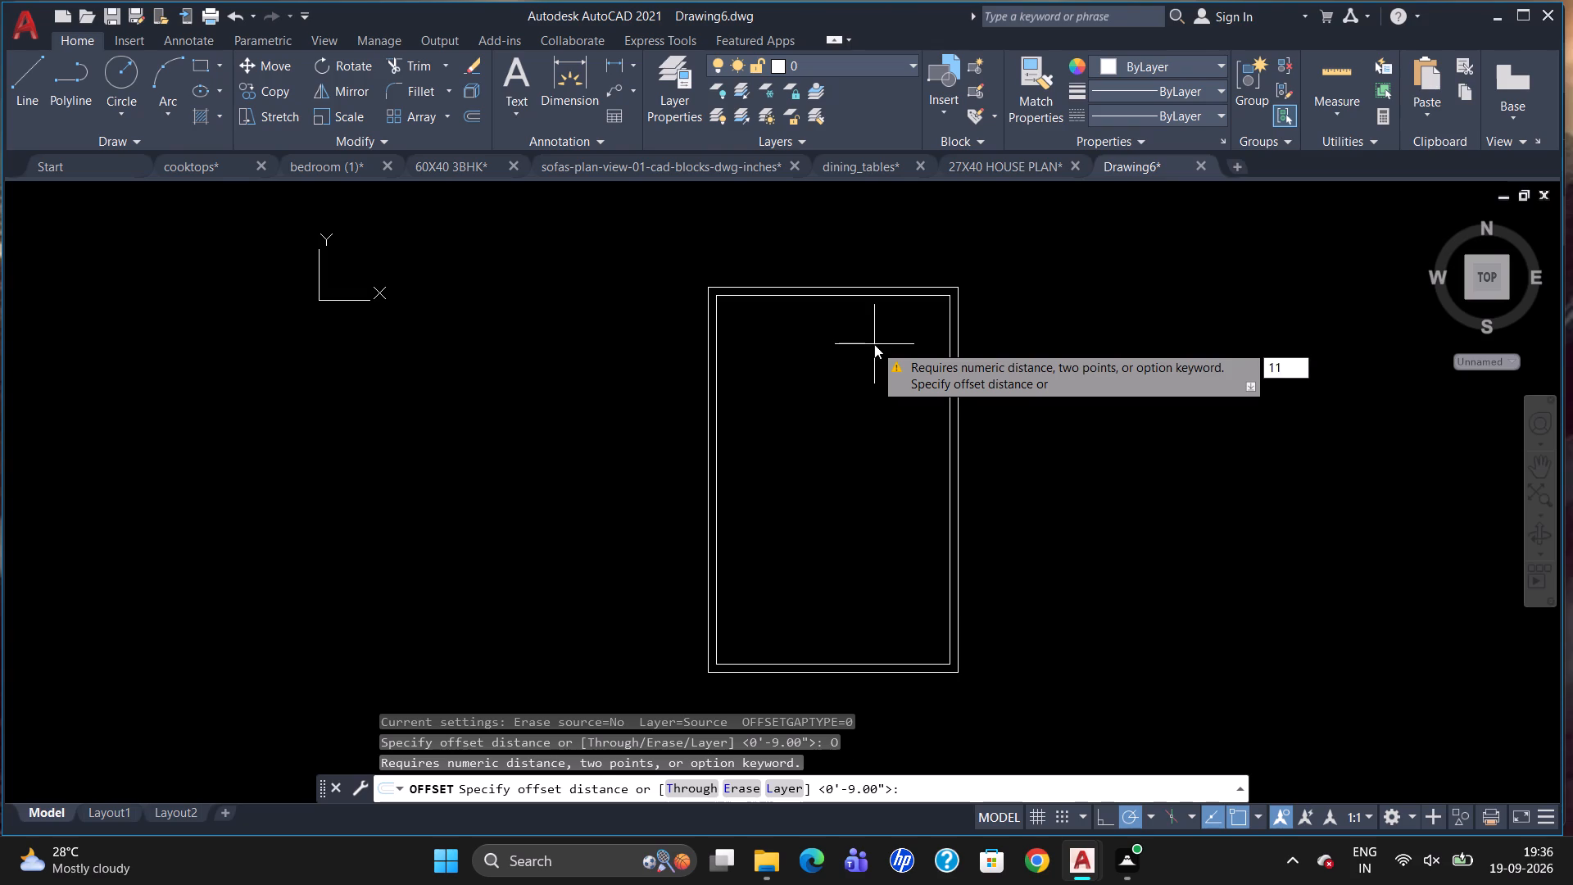
key("apostrophe")
key("Return")
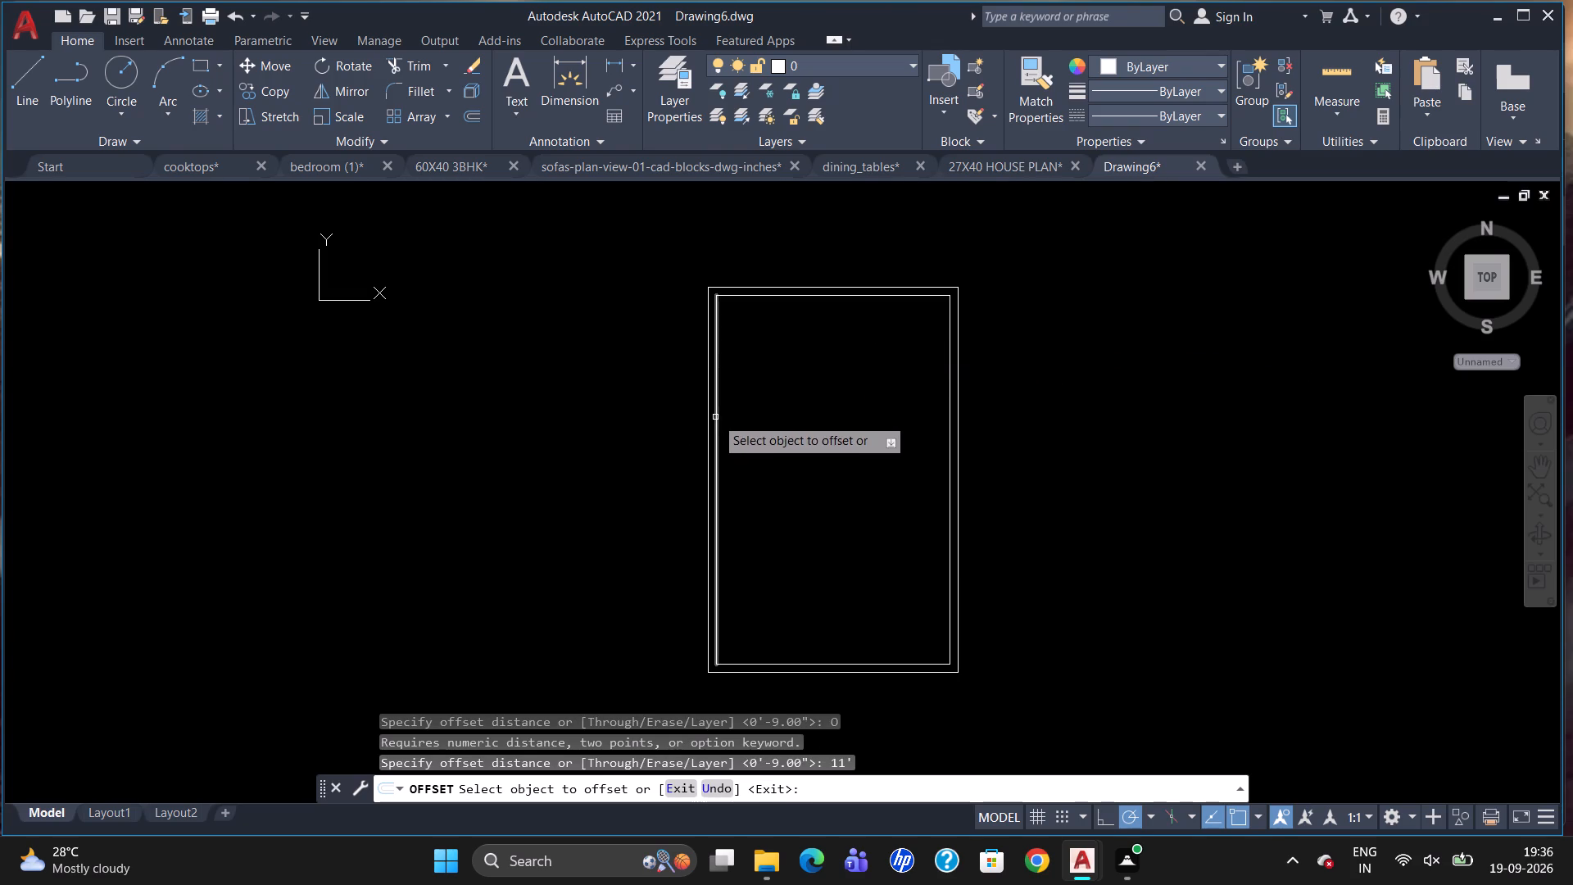
left_click_drag(718, 412, 754, 422)
left_click(807, 429)
left_click_drag(832, 442, 842, 447)
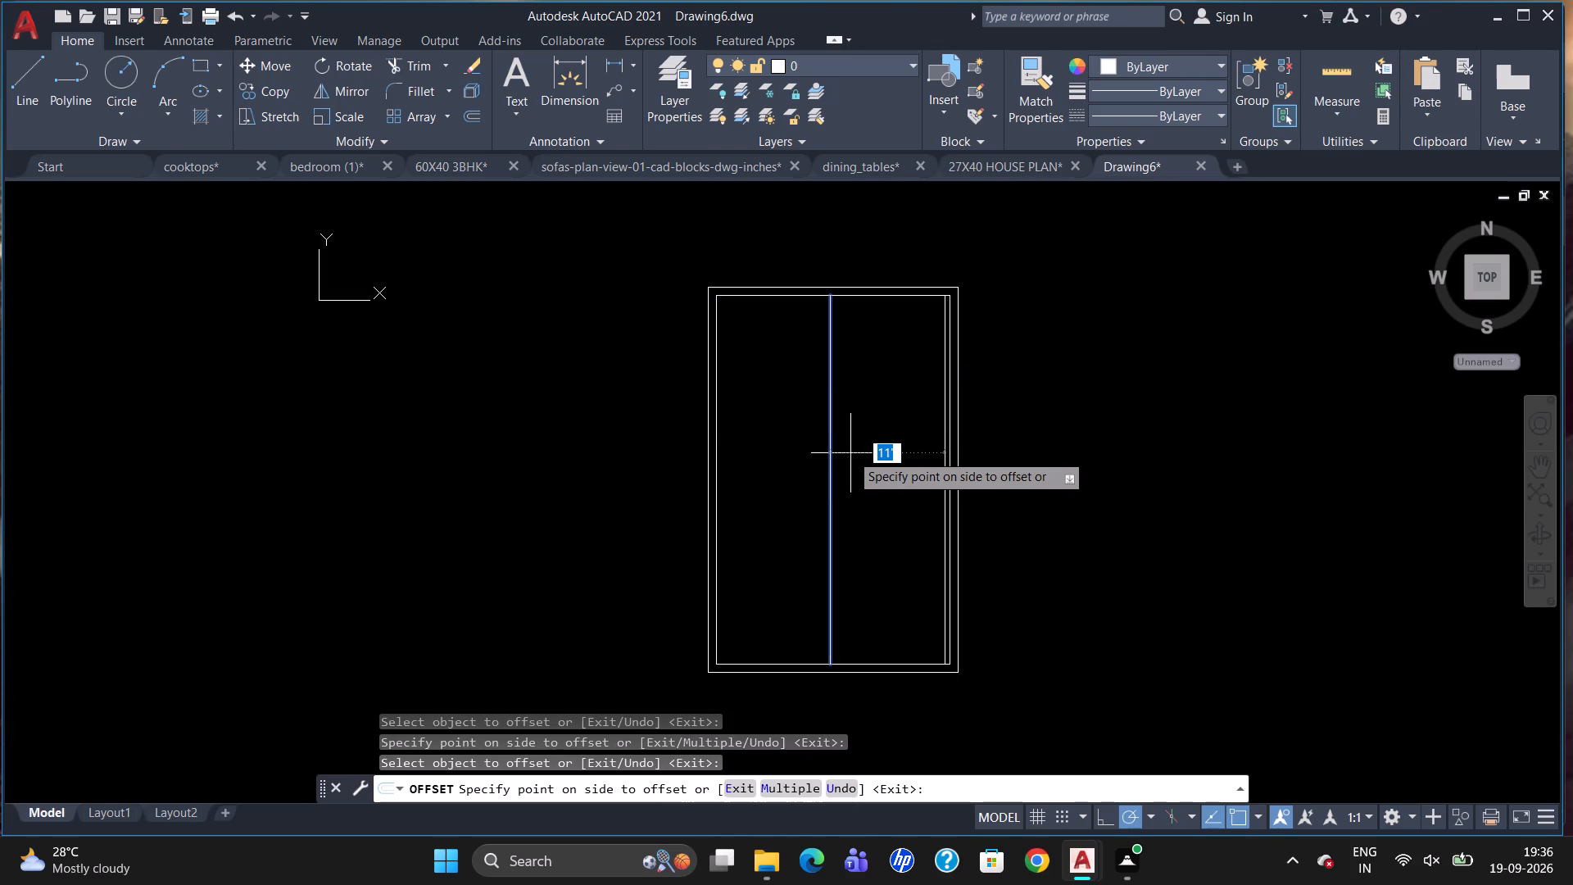
key("6")
key("Return")
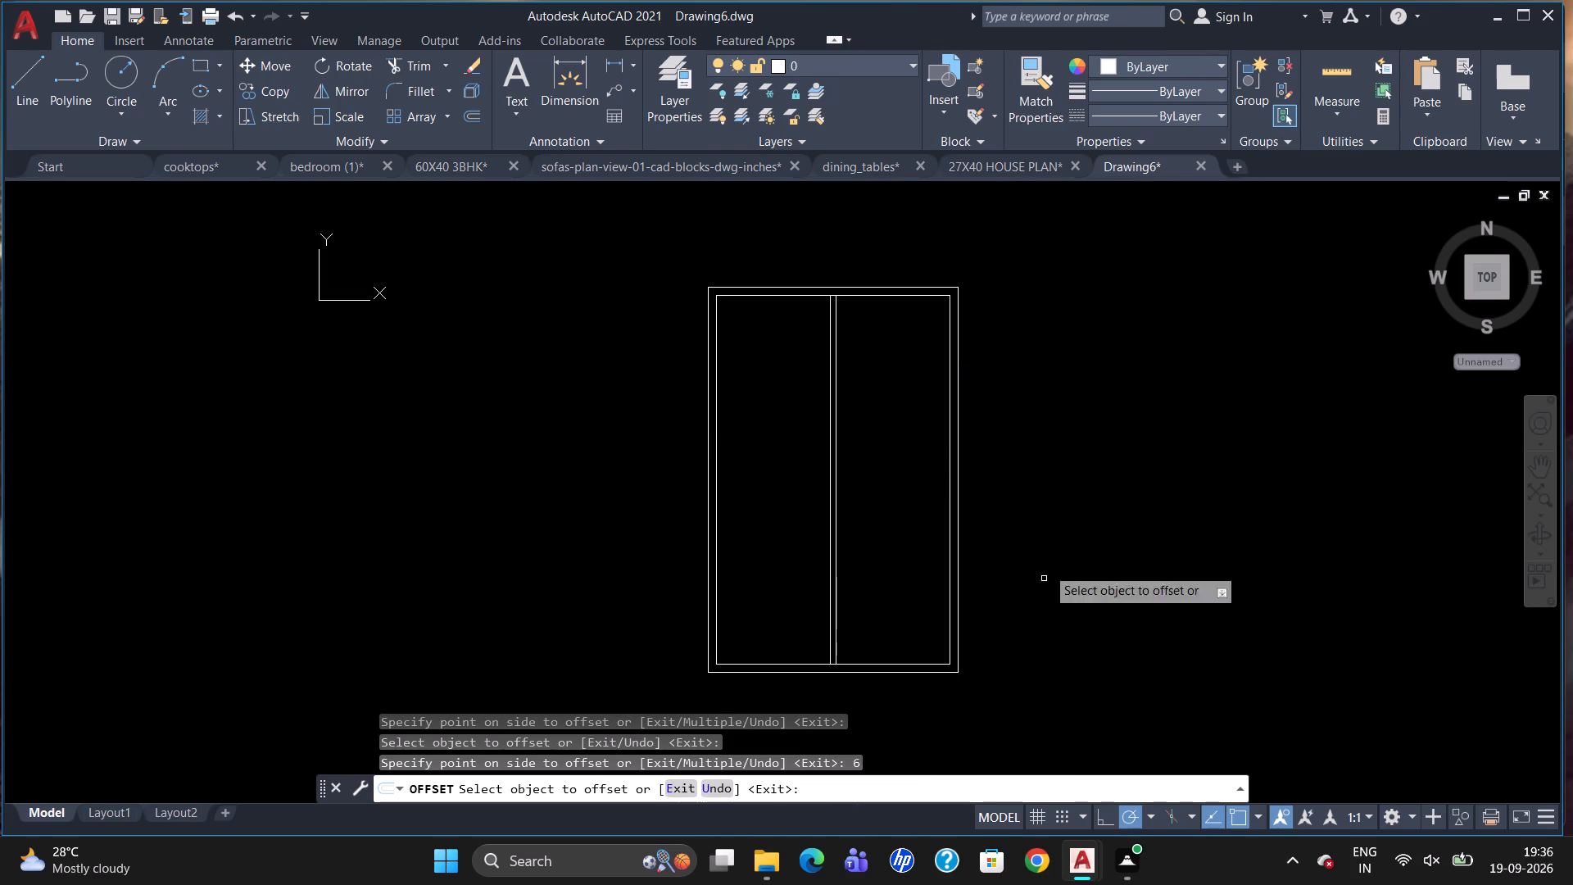
Offset the top outer wall's inner line 13' downward, and that copy a further 6" to form a horizontal partition wall.
left_click_drag(874, 293, 886, 338)
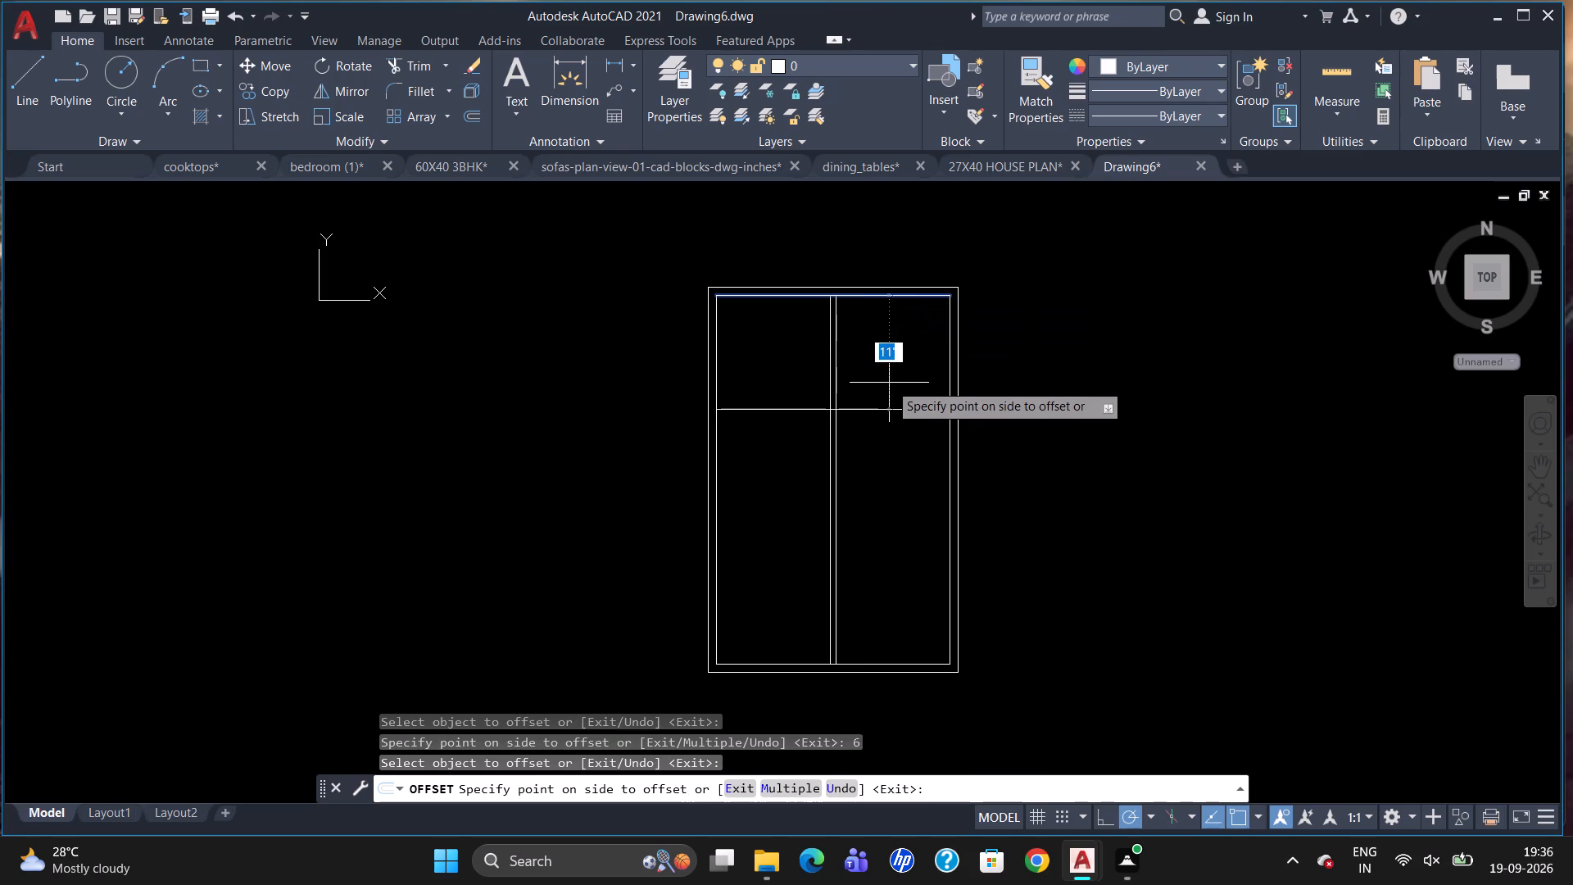
type("13'")
key("Return")
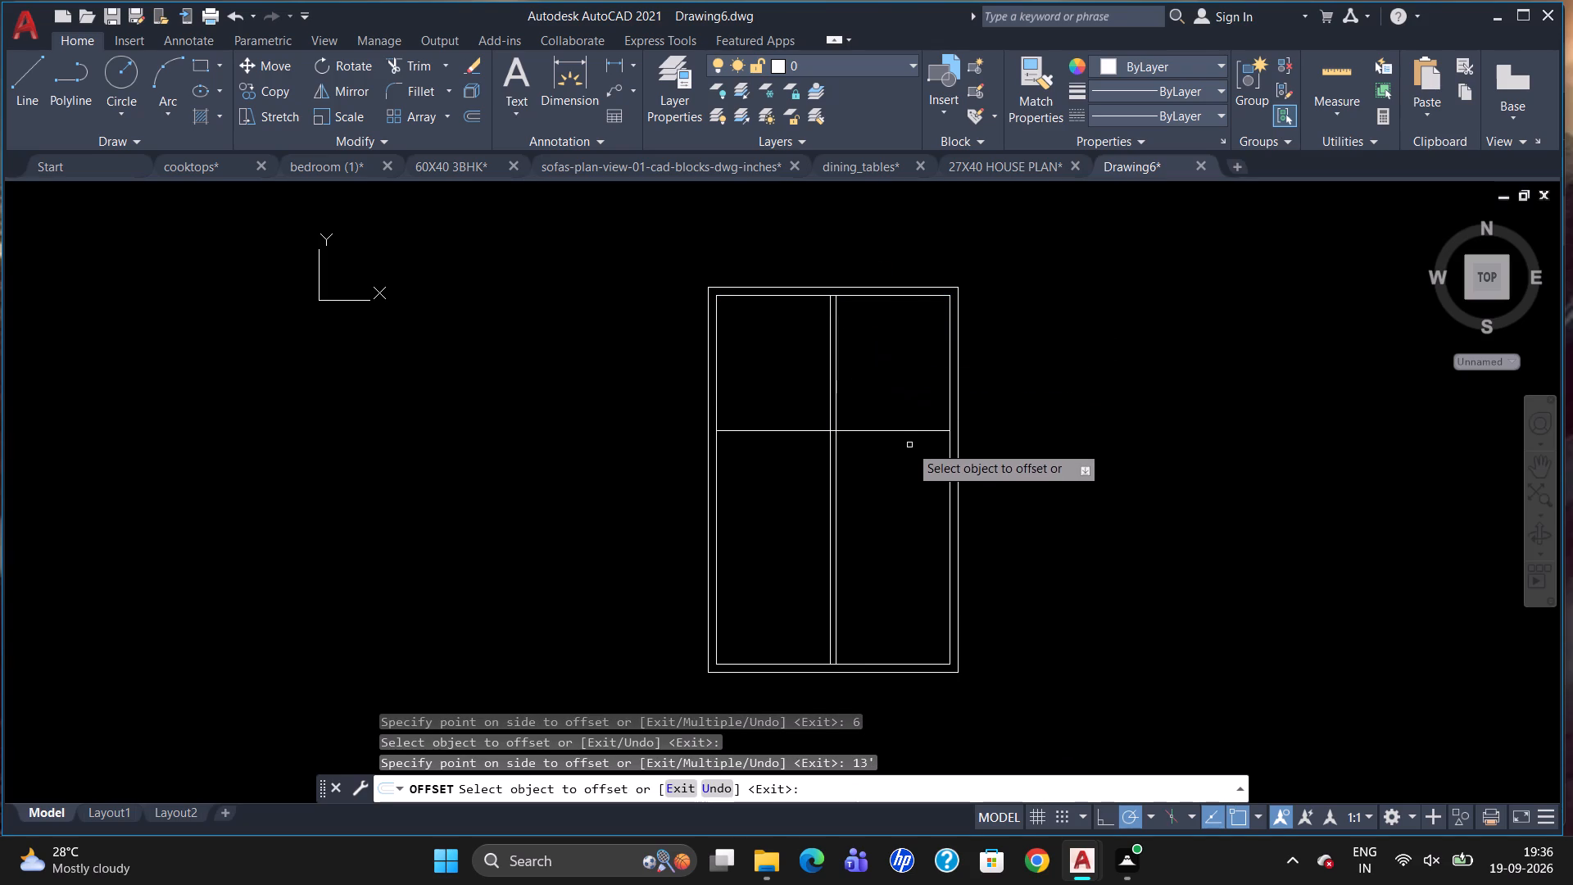
left_click_drag(910, 429, 913, 456)
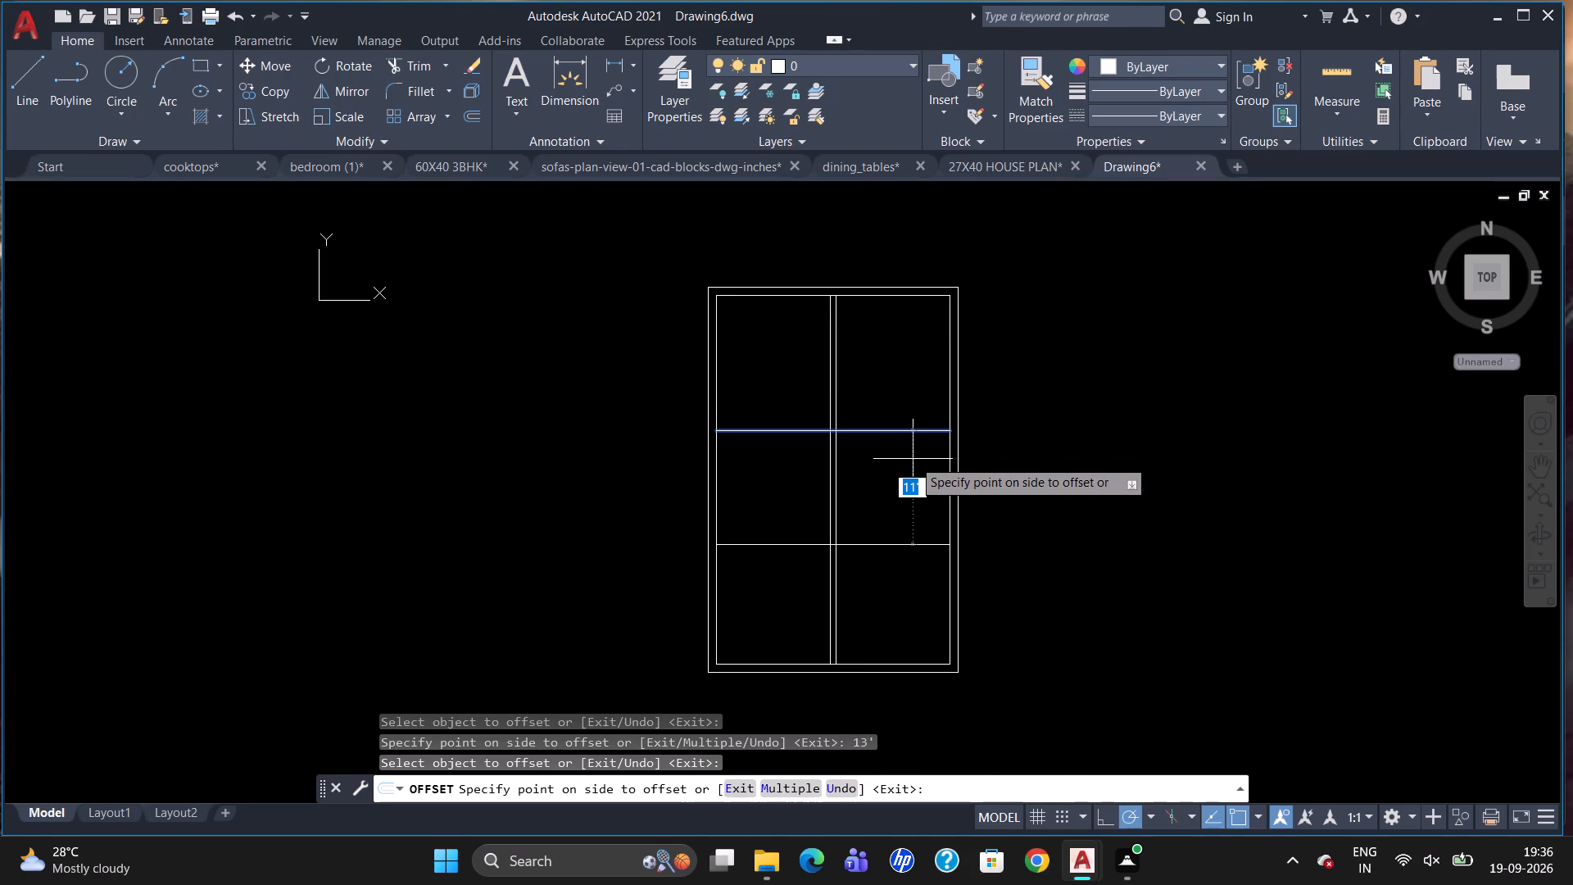
key("4")
key("BackSpace")
key("6")
key("Return")
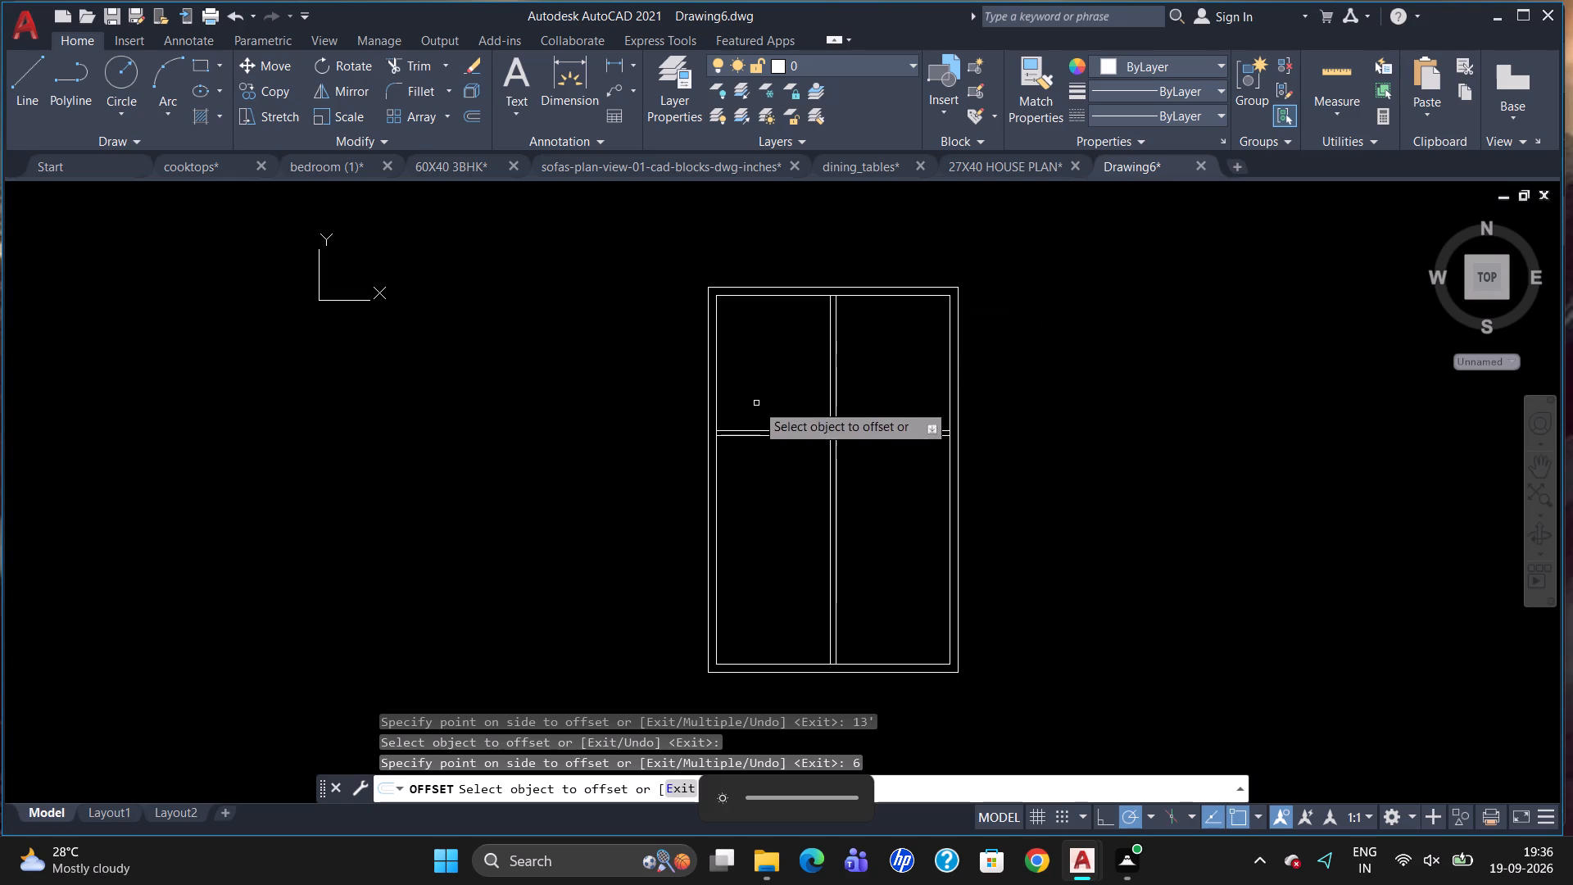
Trim the partition crossing, removing both vertical line pieces inside the horizontal wall and the upper horizontal piece between the vertical lines.
scroll(835, 440, "up", 1)
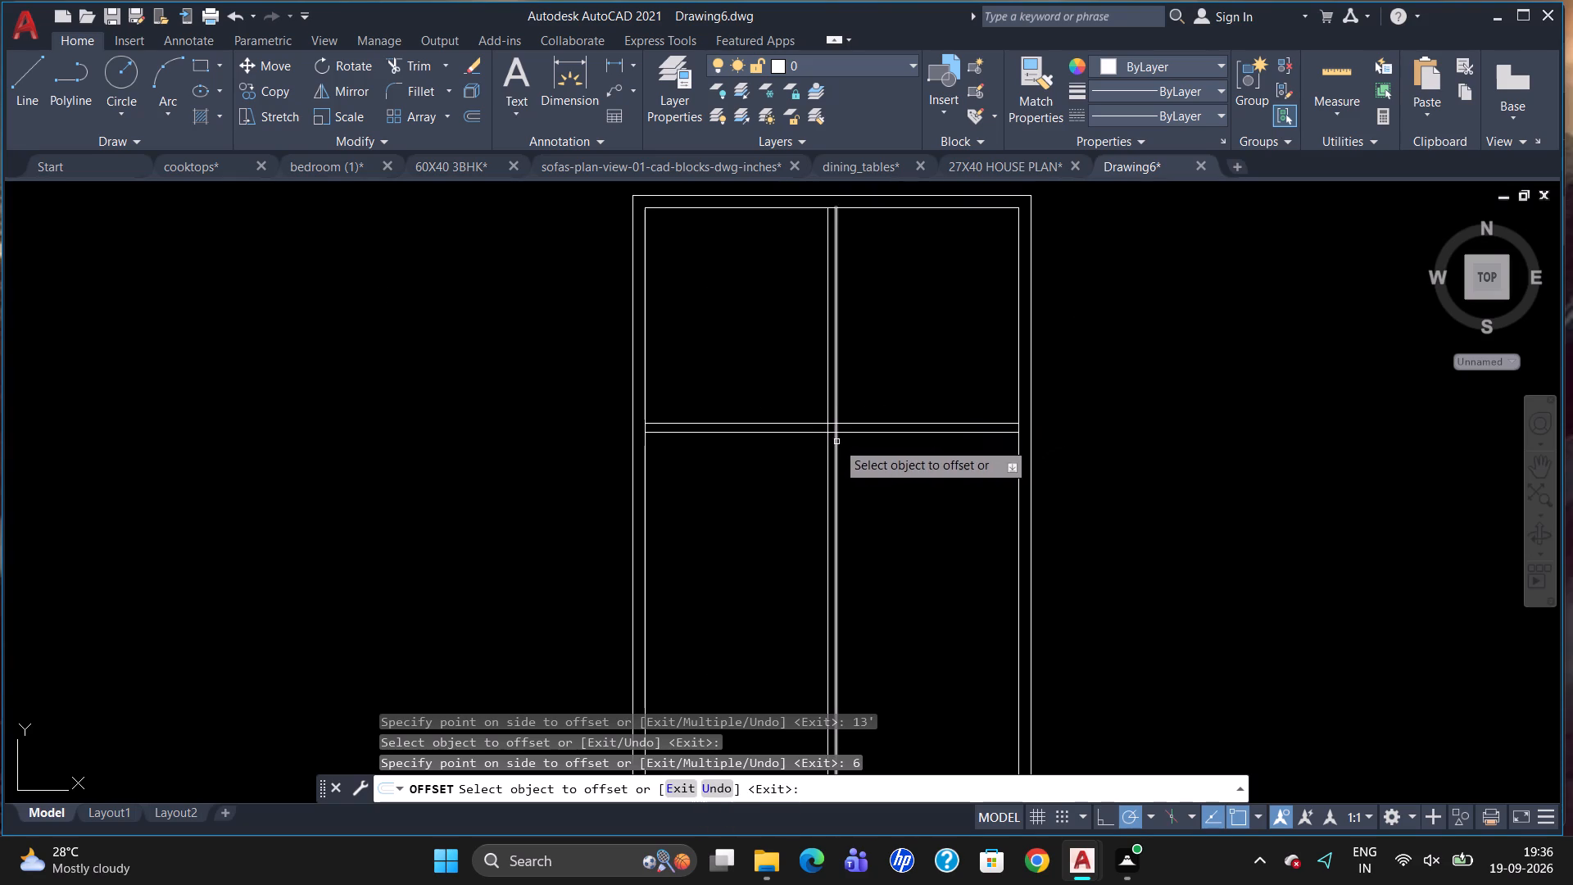
scroll(839, 447, "down", 2)
scroll(834, 461, "up", 1)
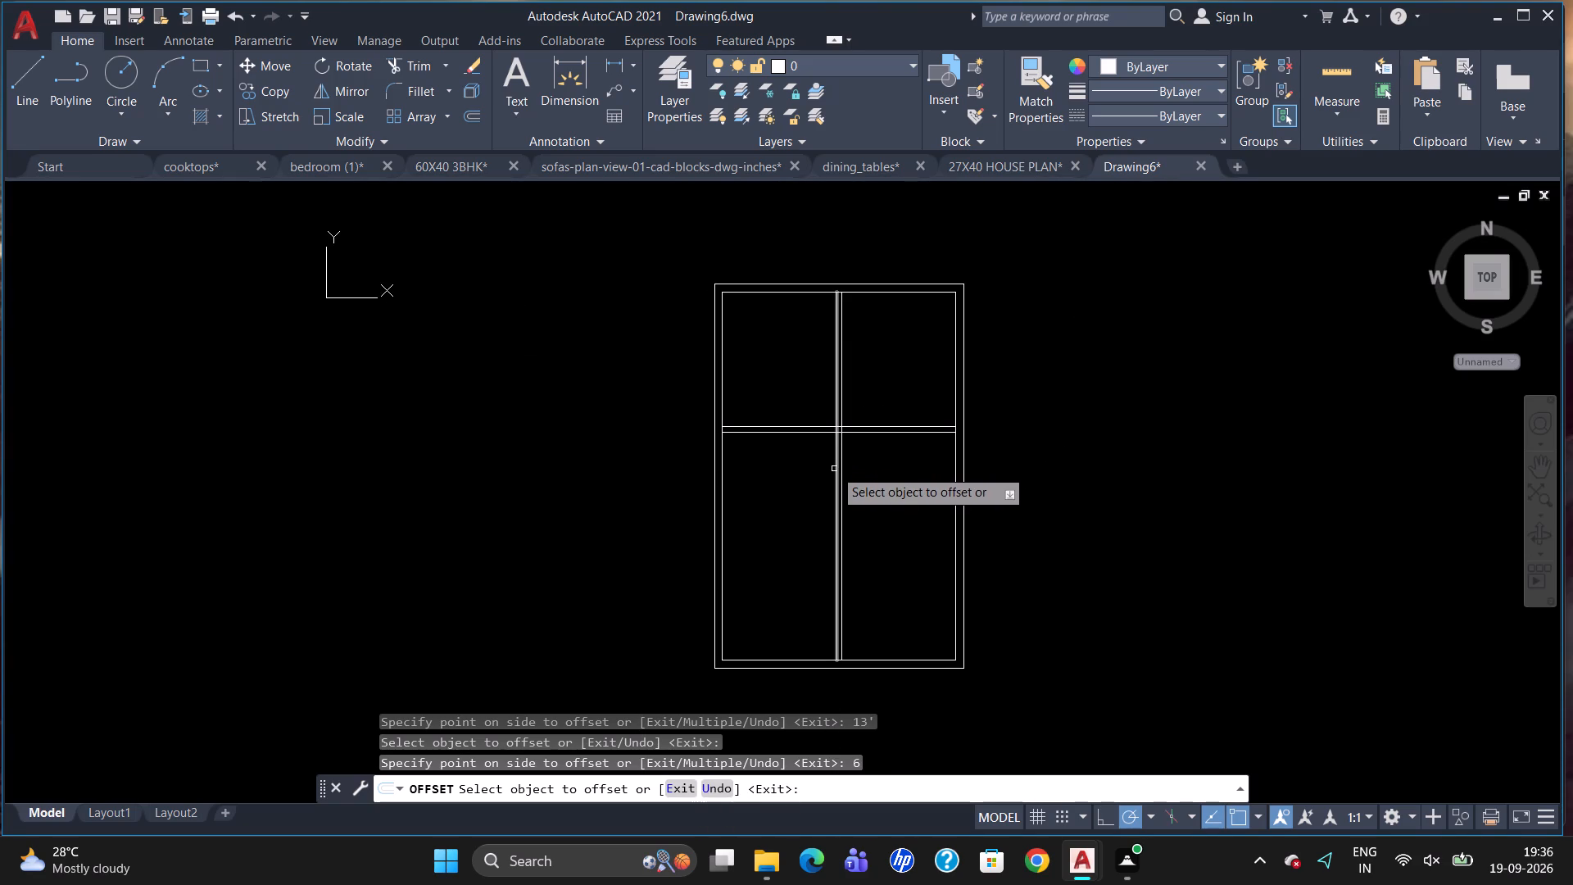
type("TR")
key("Return")
key("Return")
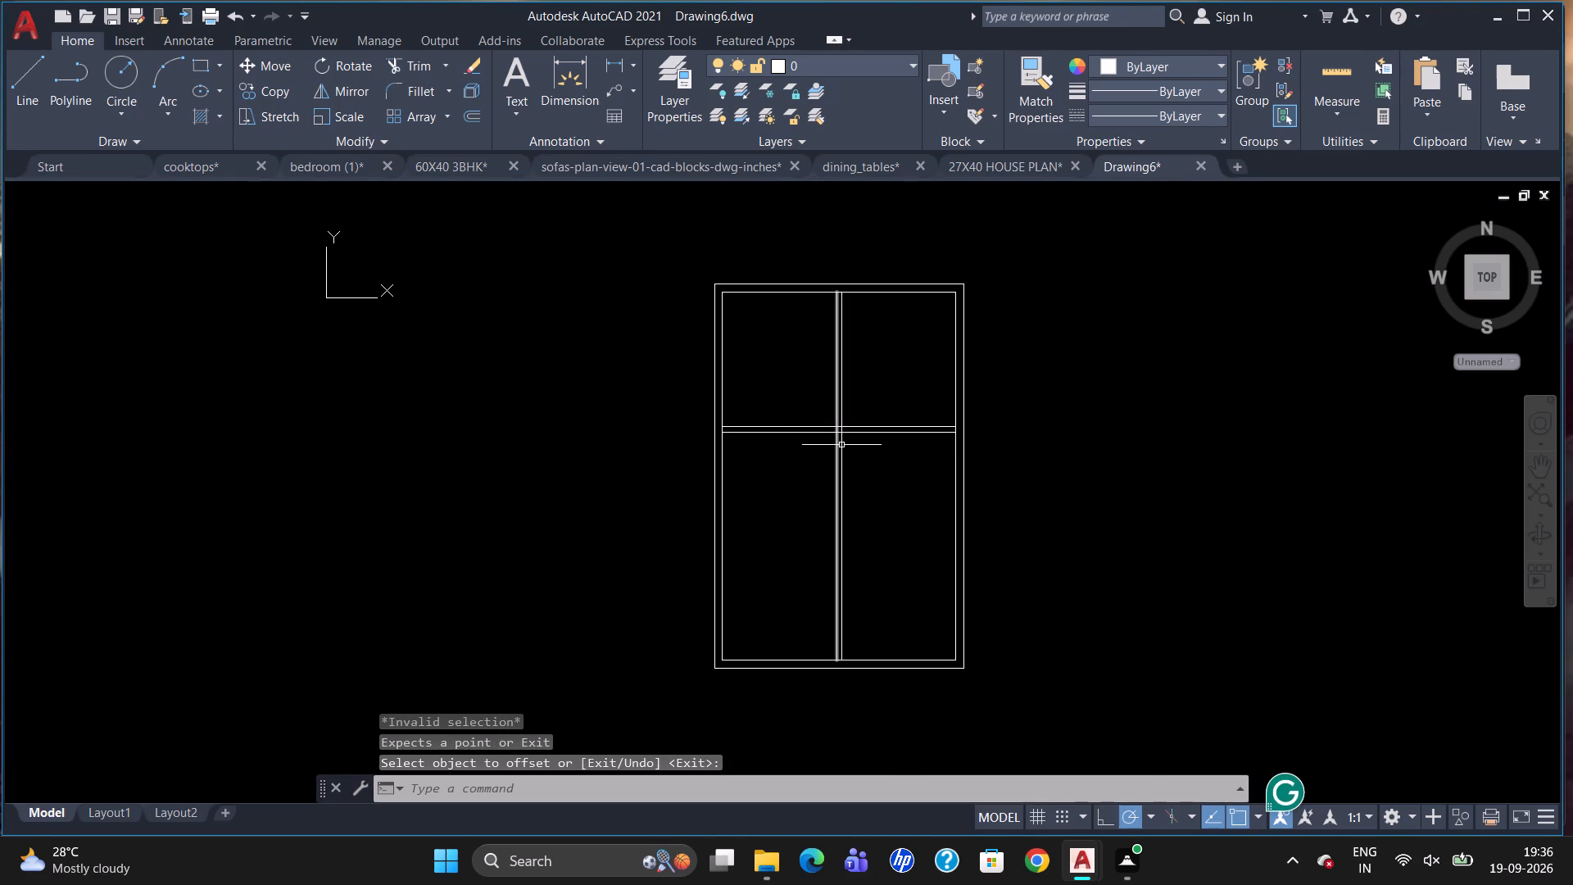
scroll(841, 435, "up", 2)
key("Escape")
type("TR")
key("Return")
key("Return")
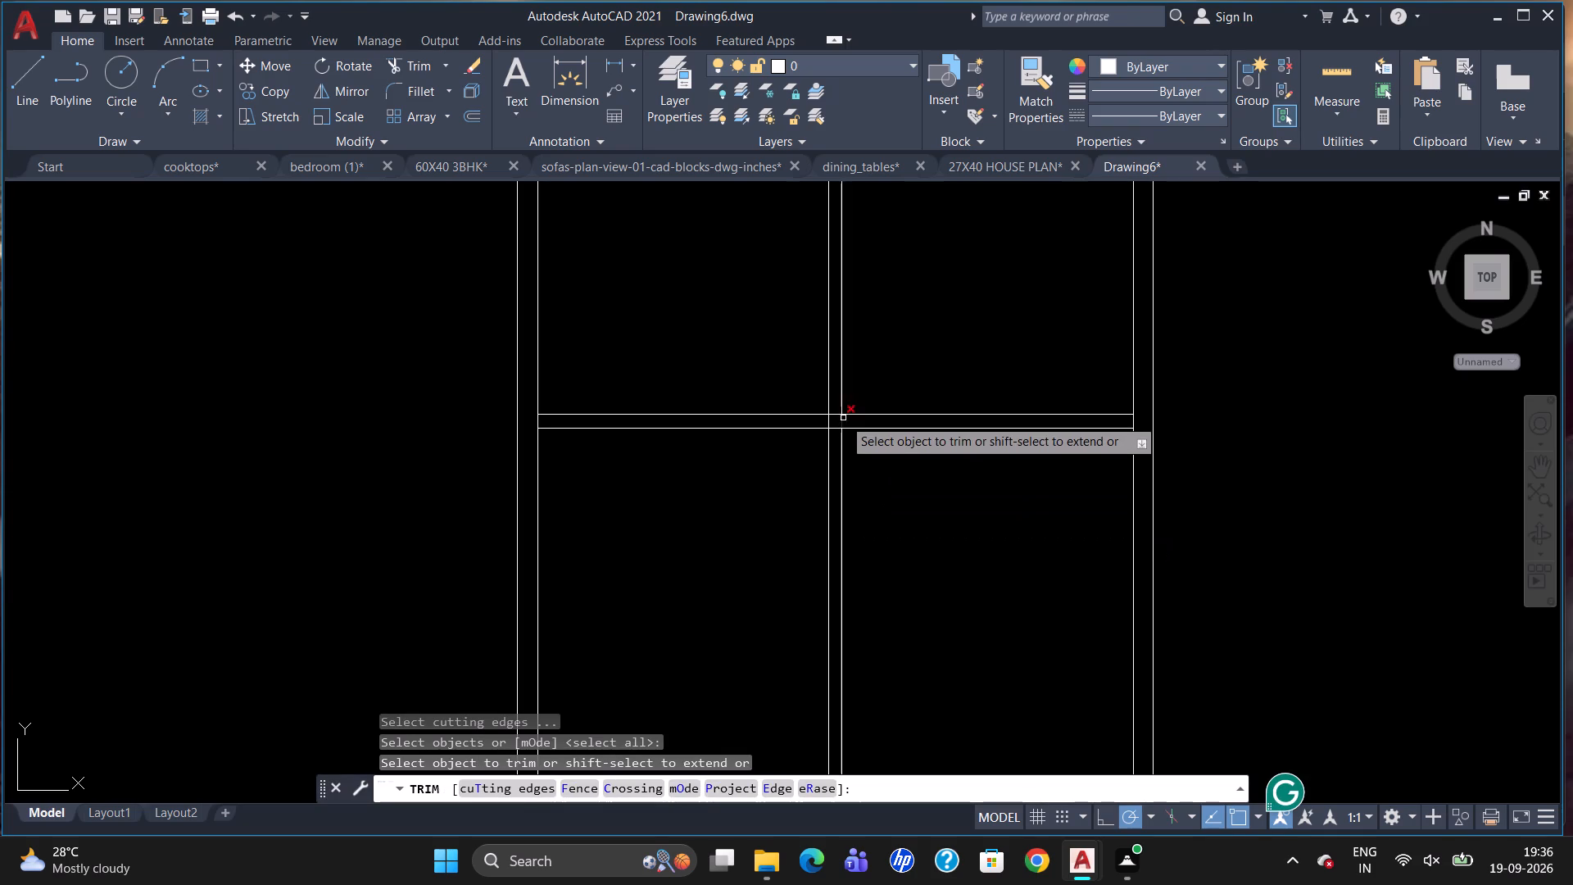
left_click(841, 422)
left_click(838, 415)
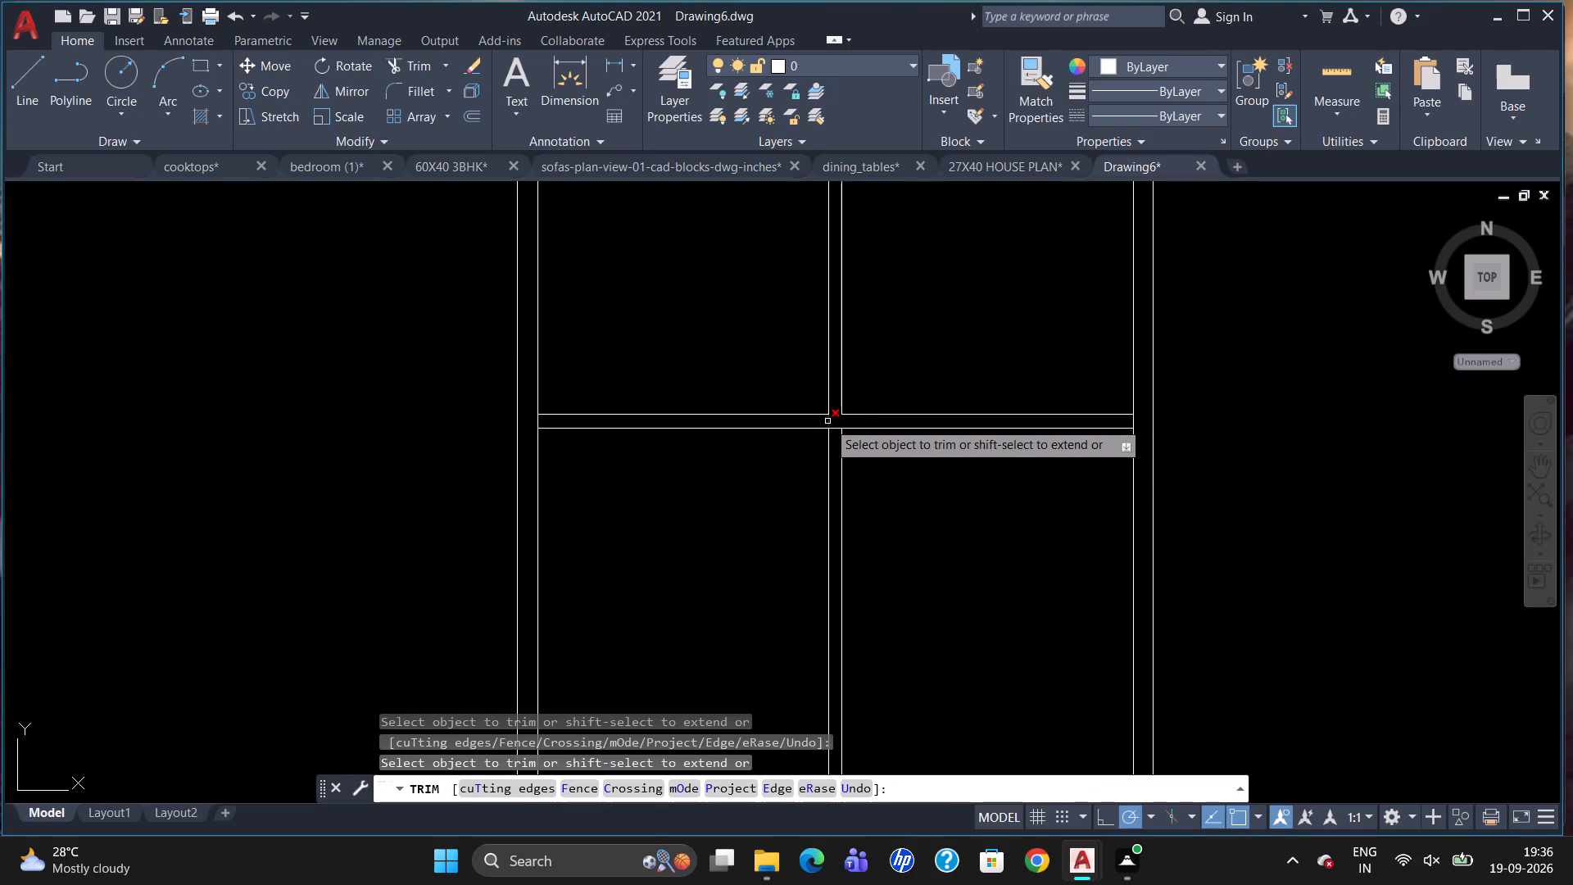
left_click(827, 421)
key("Escape")
Draw a door jamb line across the horizontal partition, tracked 4" to the right of the vertical partition's upper junction corner.
scroll(825, 475, "down", 1)
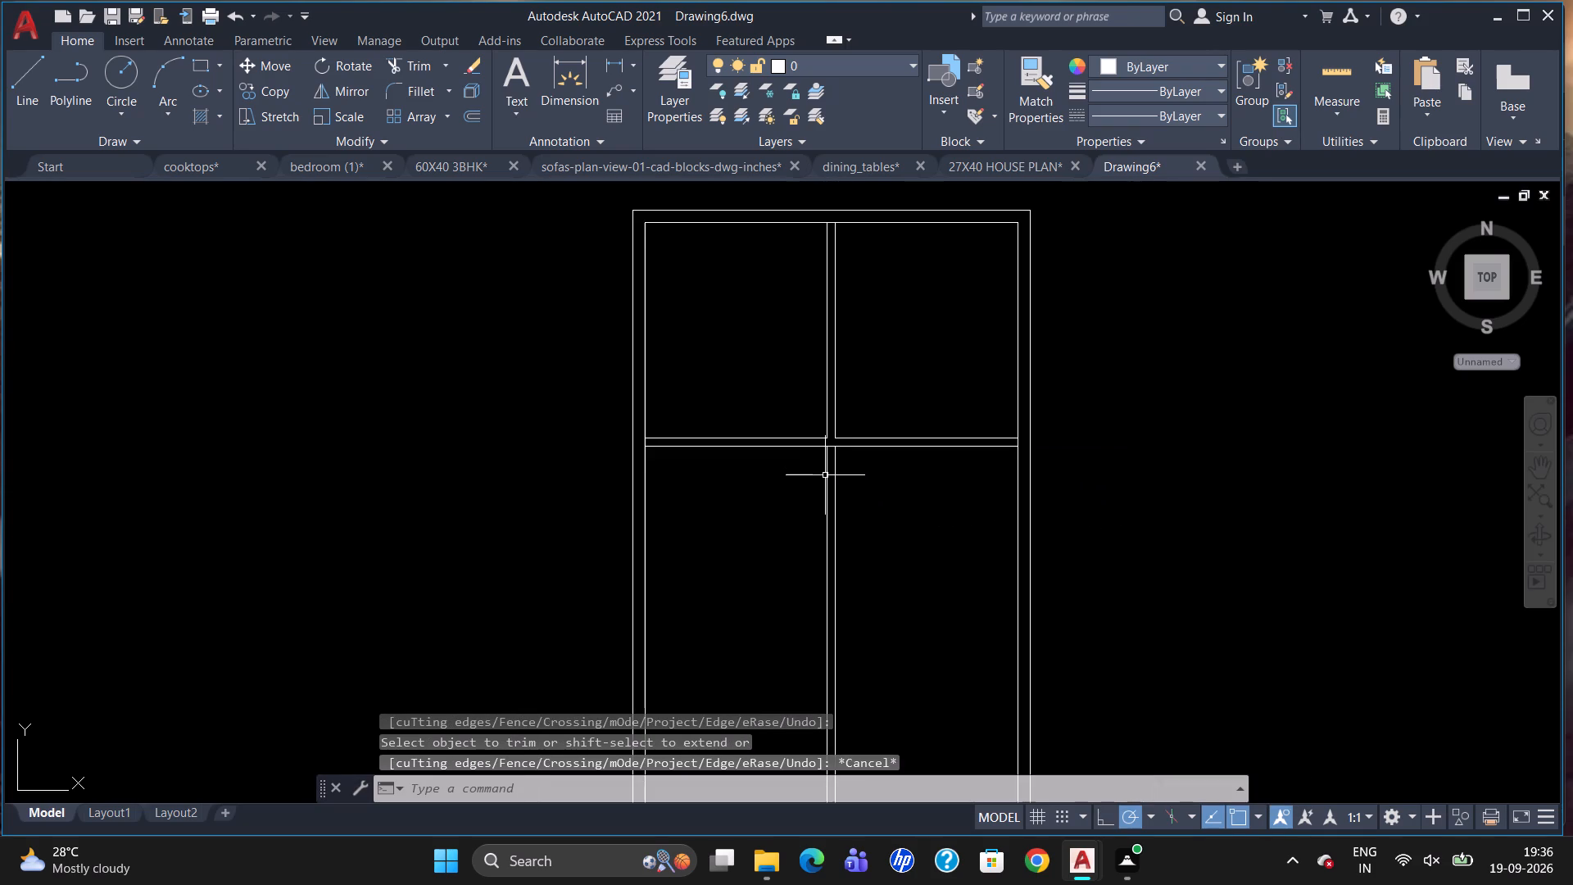
key("l")
key("Return")
type("TK")
key("Return")
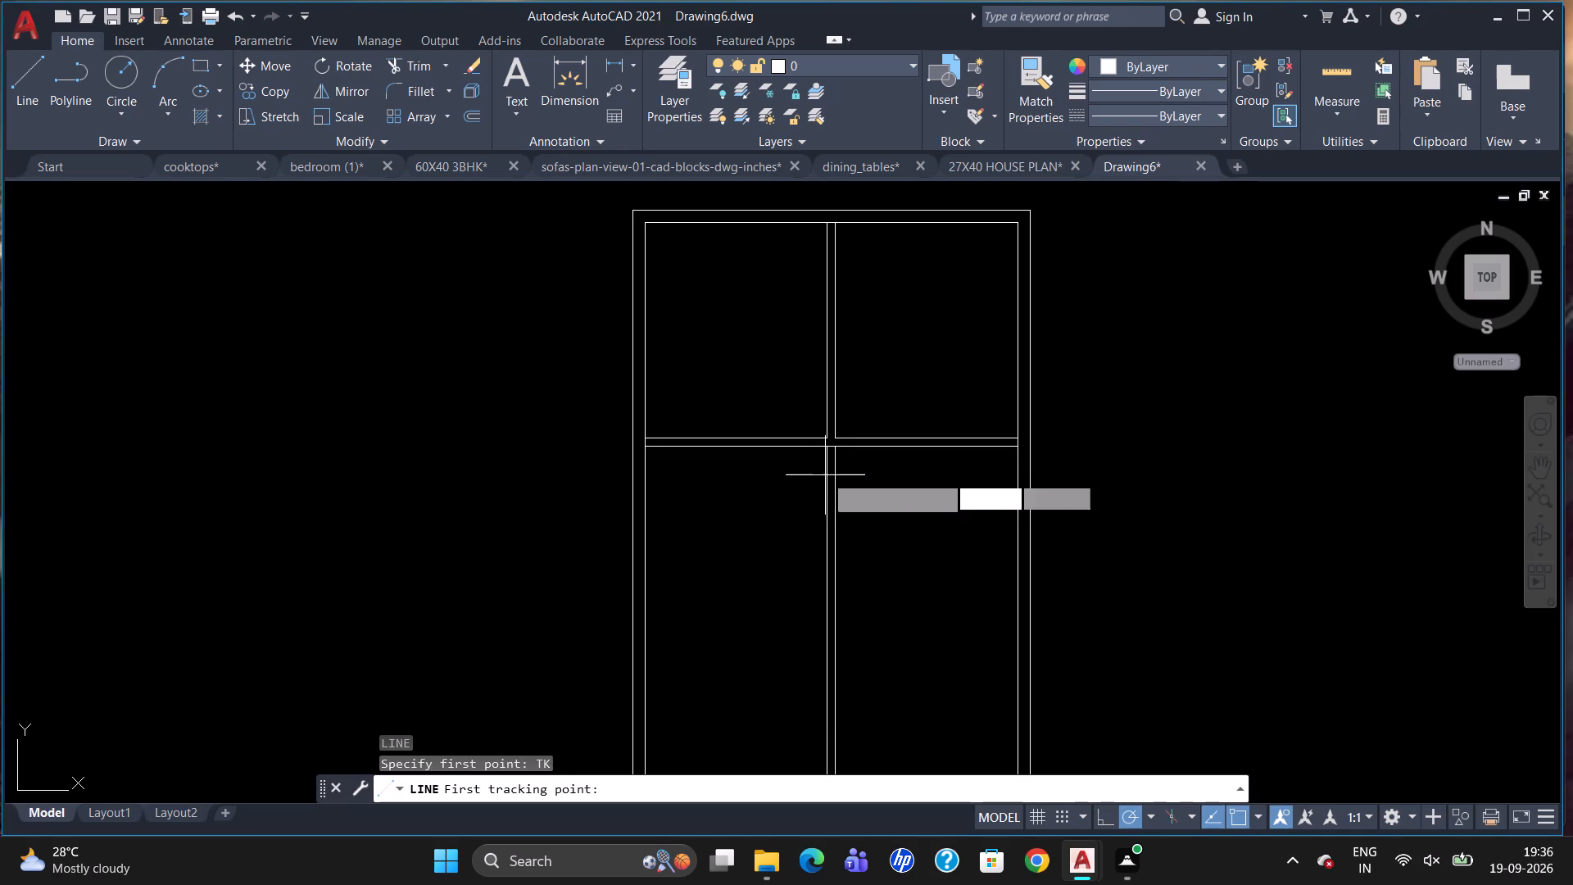
left_click_drag(835, 433, 850, 441)
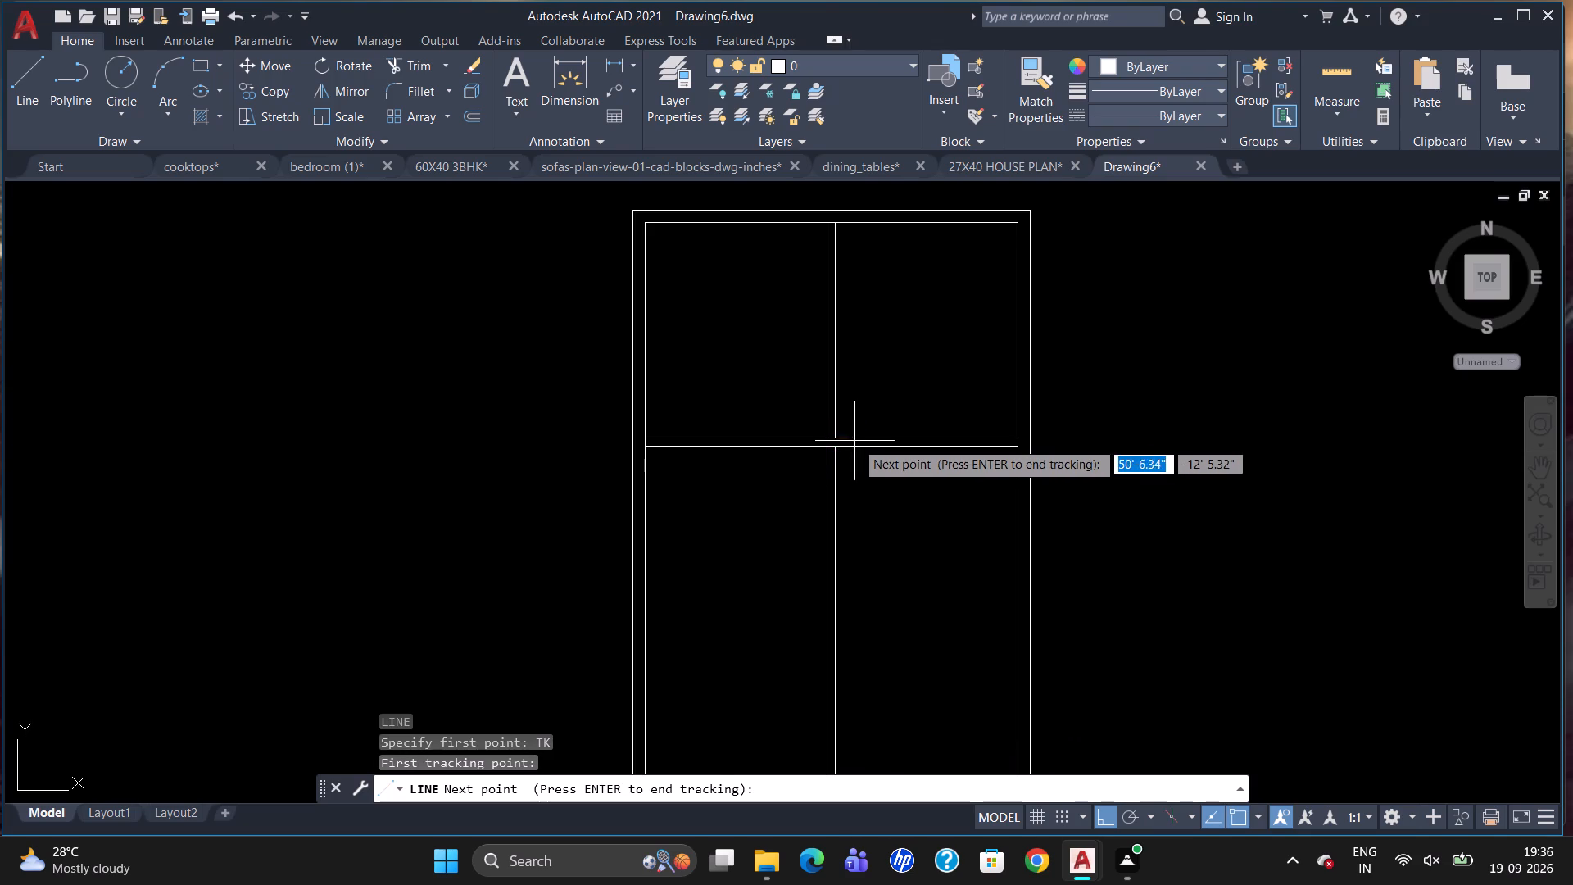
key("4")
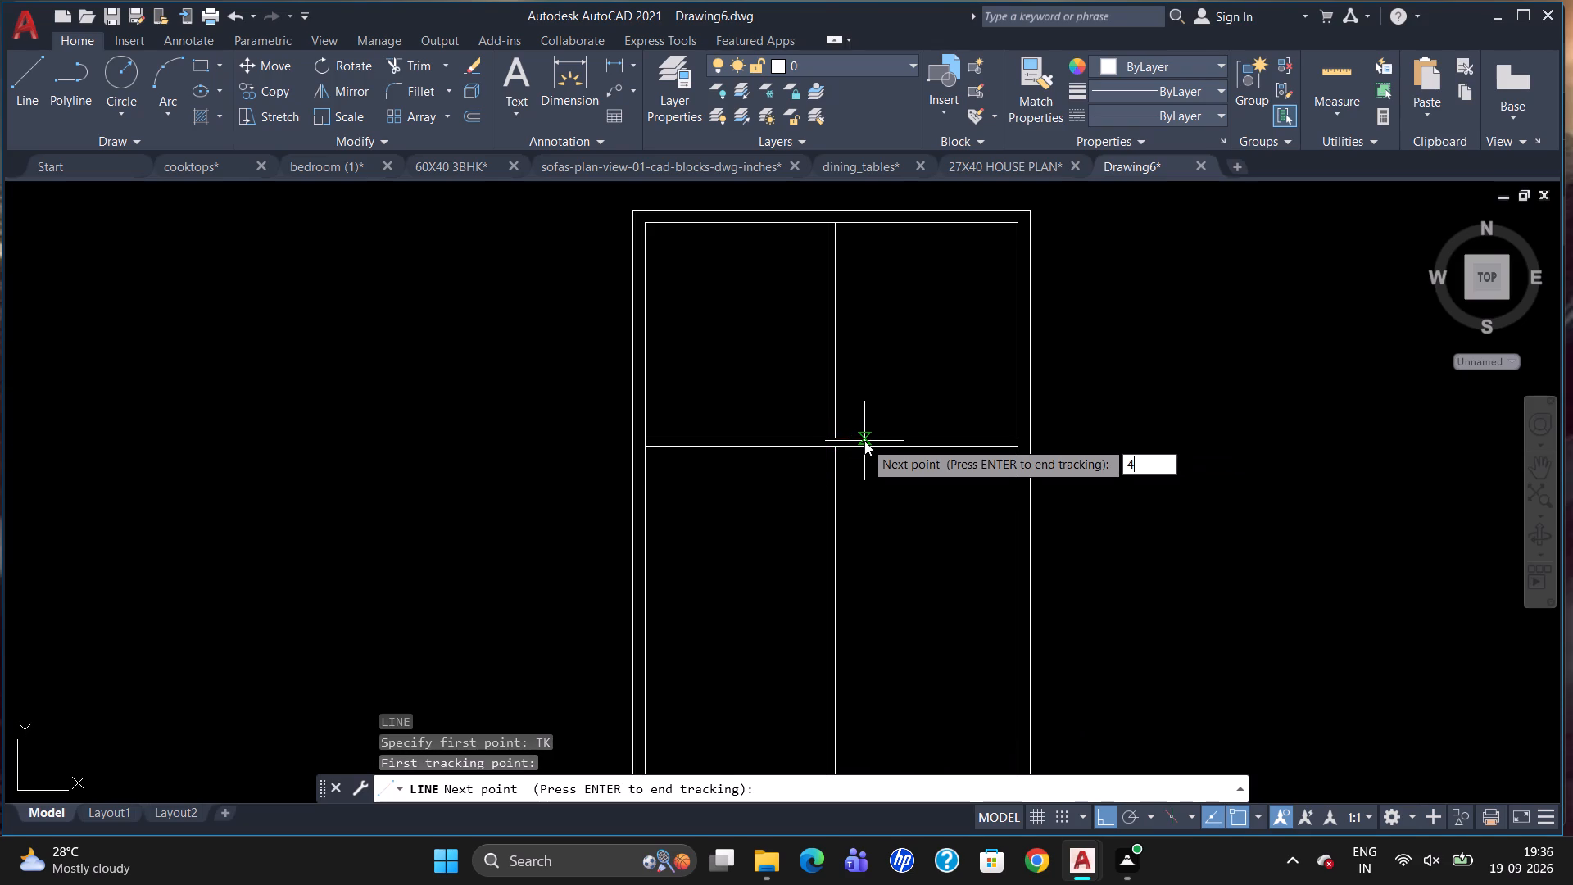
key("Return")
key("Return")
scroll(843, 465, "up", 3)
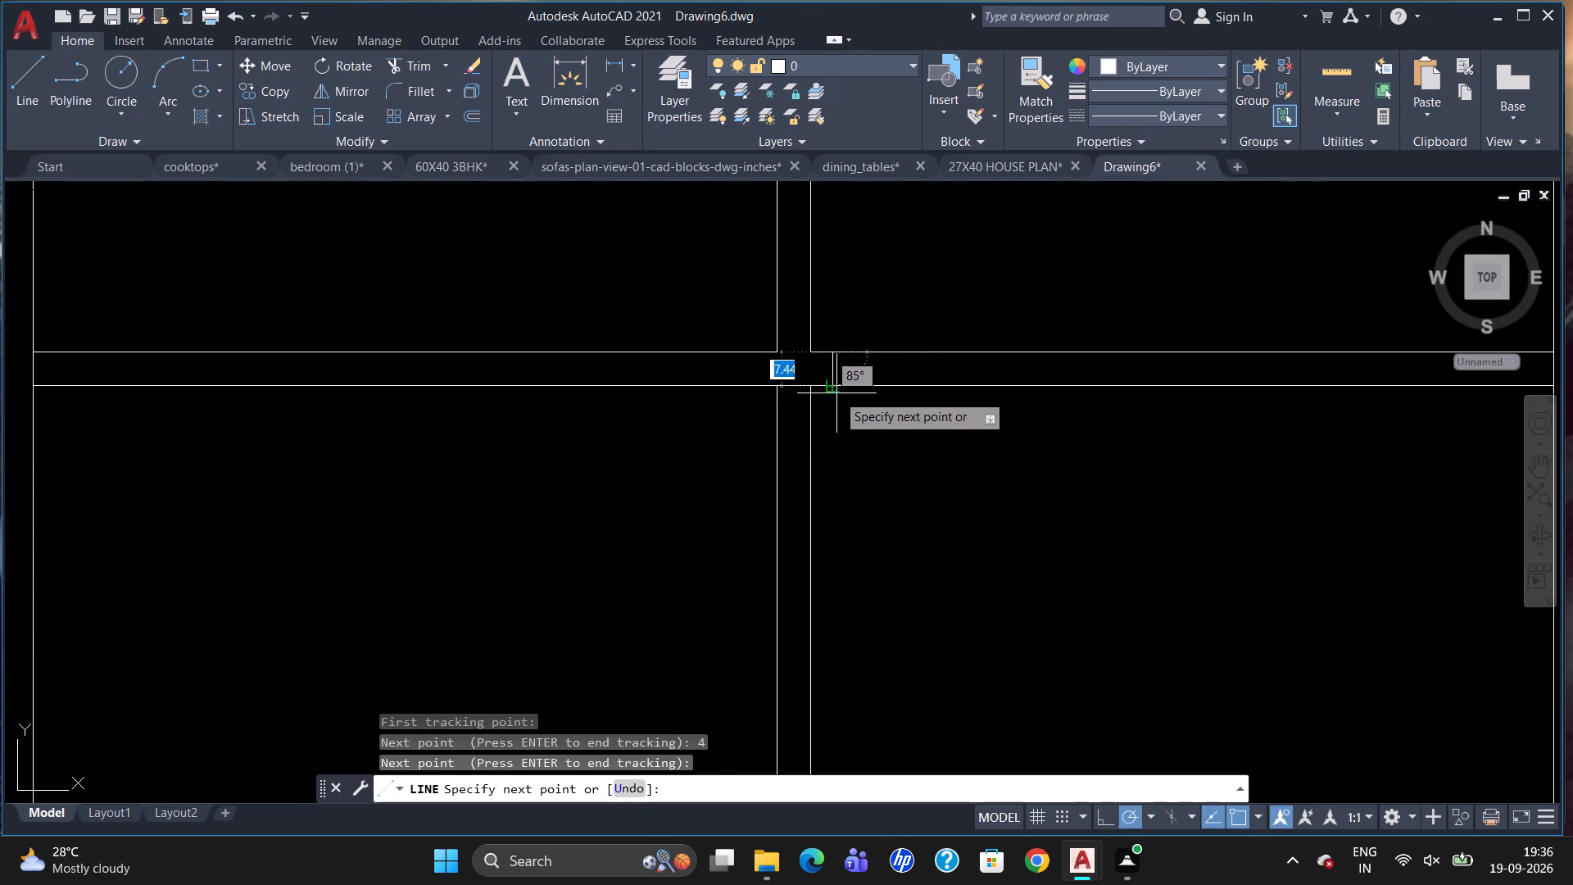
left_click(836, 389)
key("Escape")
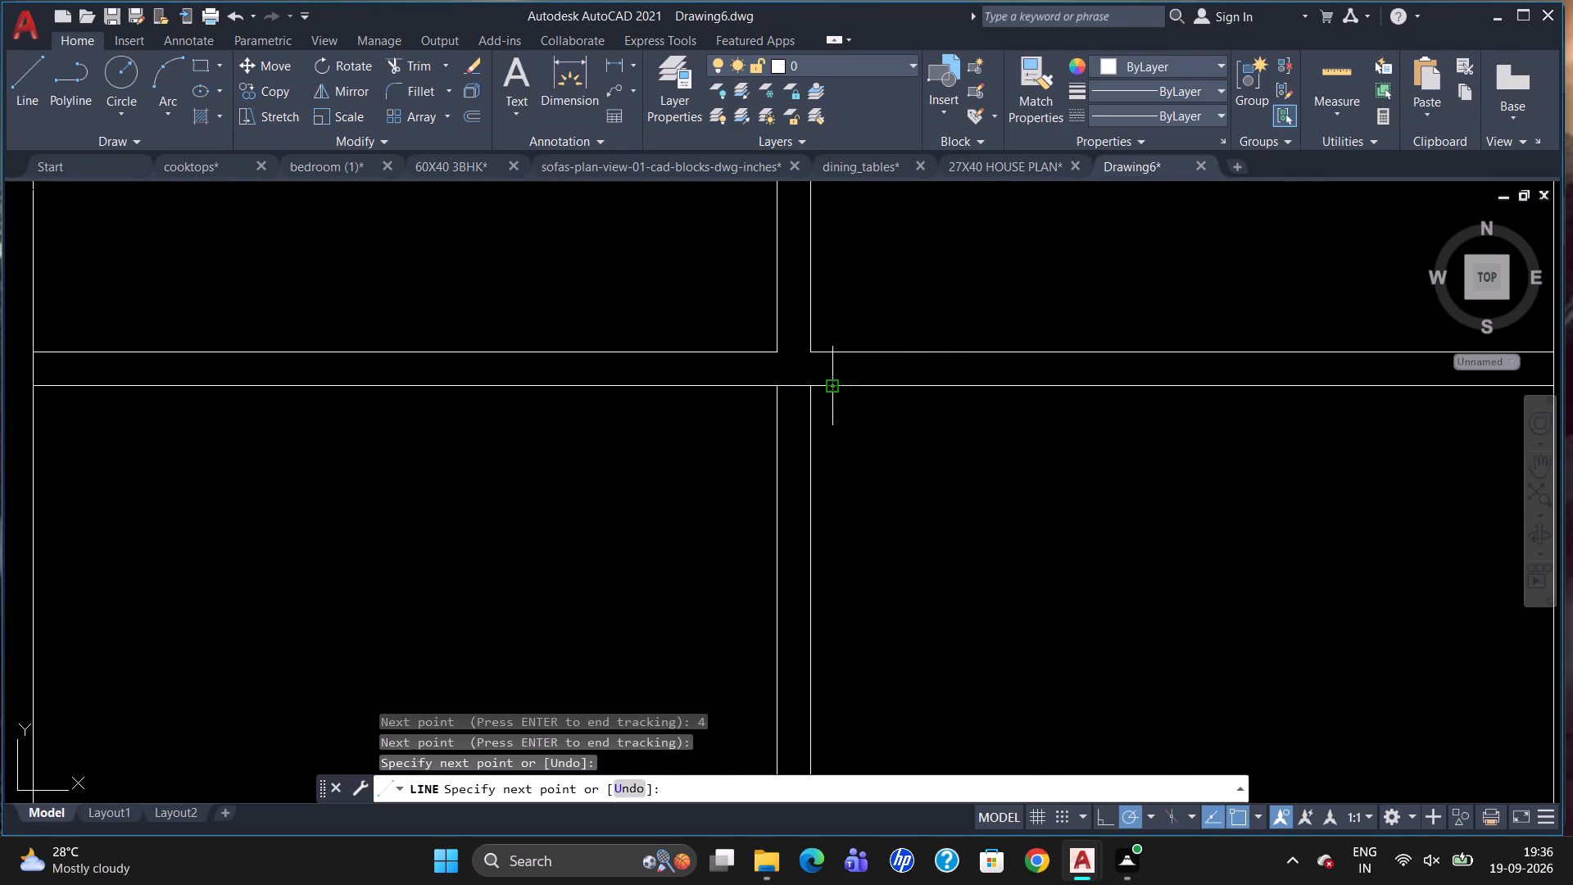
Draw a matching jamb line across the horizontal partition, tracked 4" to the left of the vertical partition's upper junction corner.
key("l")
key("Return")
type("TK")
key("Return")
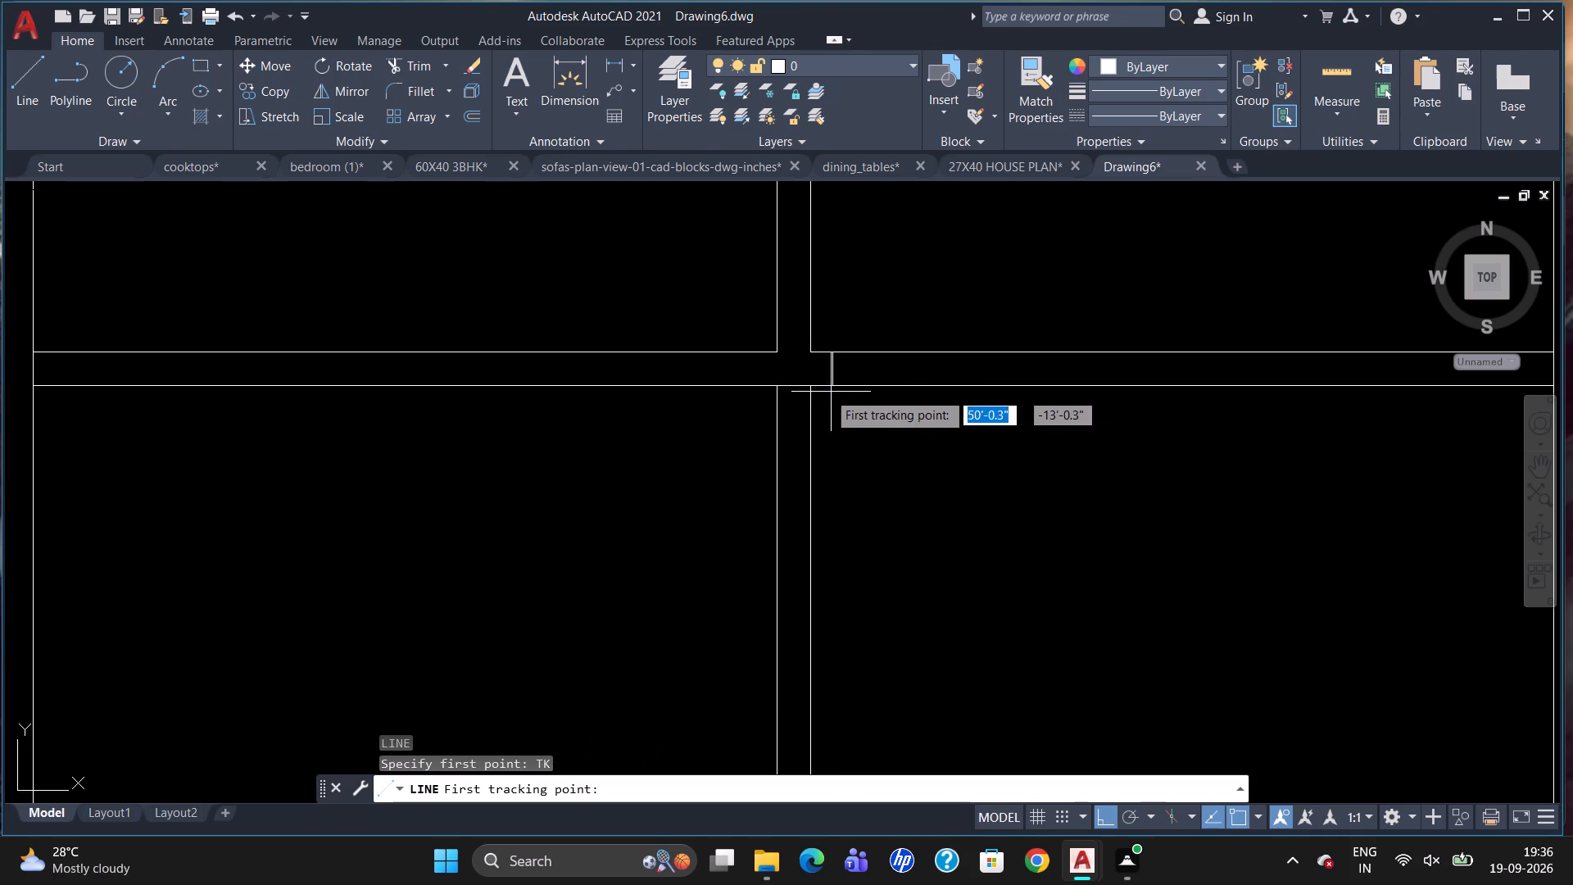
left_click_drag(781, 352, 769, 356)
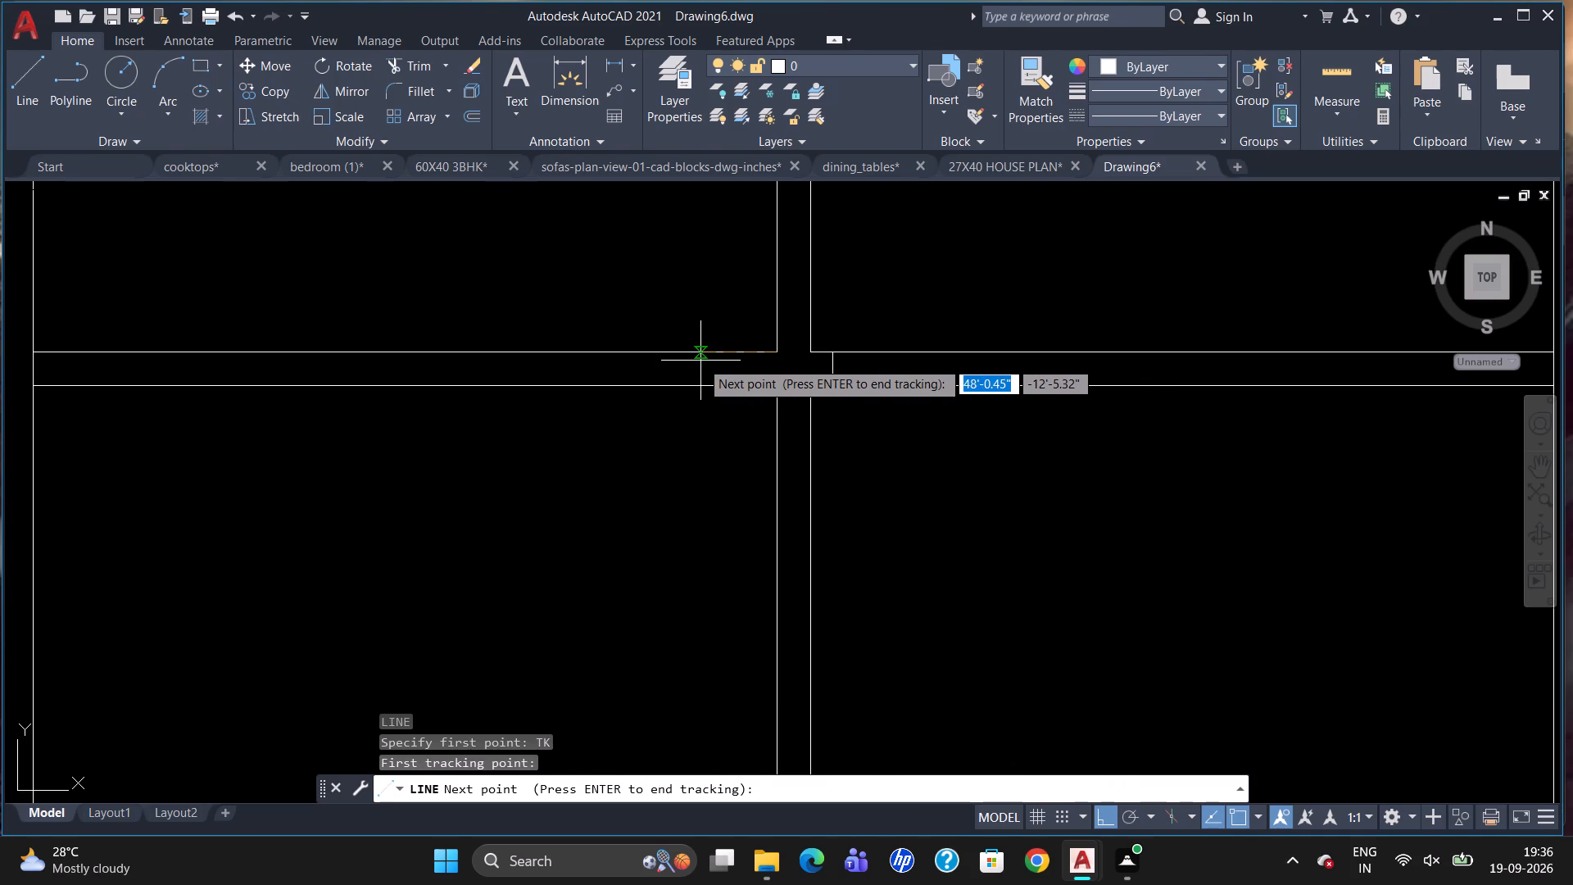
key("4")
key("Return")
key("Return")
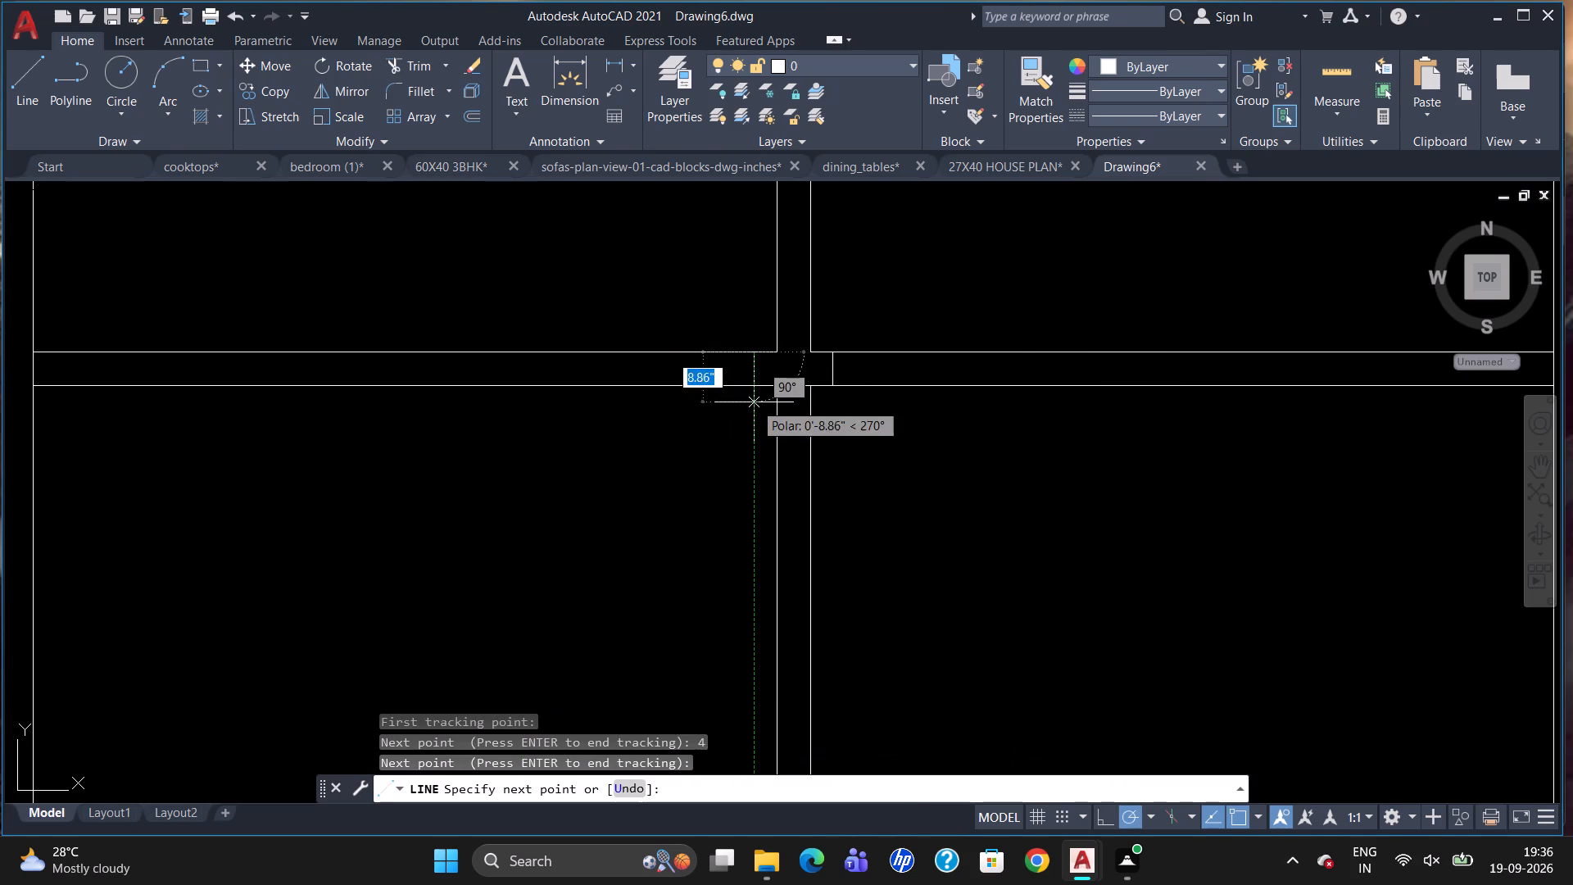
left_click(755, 389)
key("Escape")
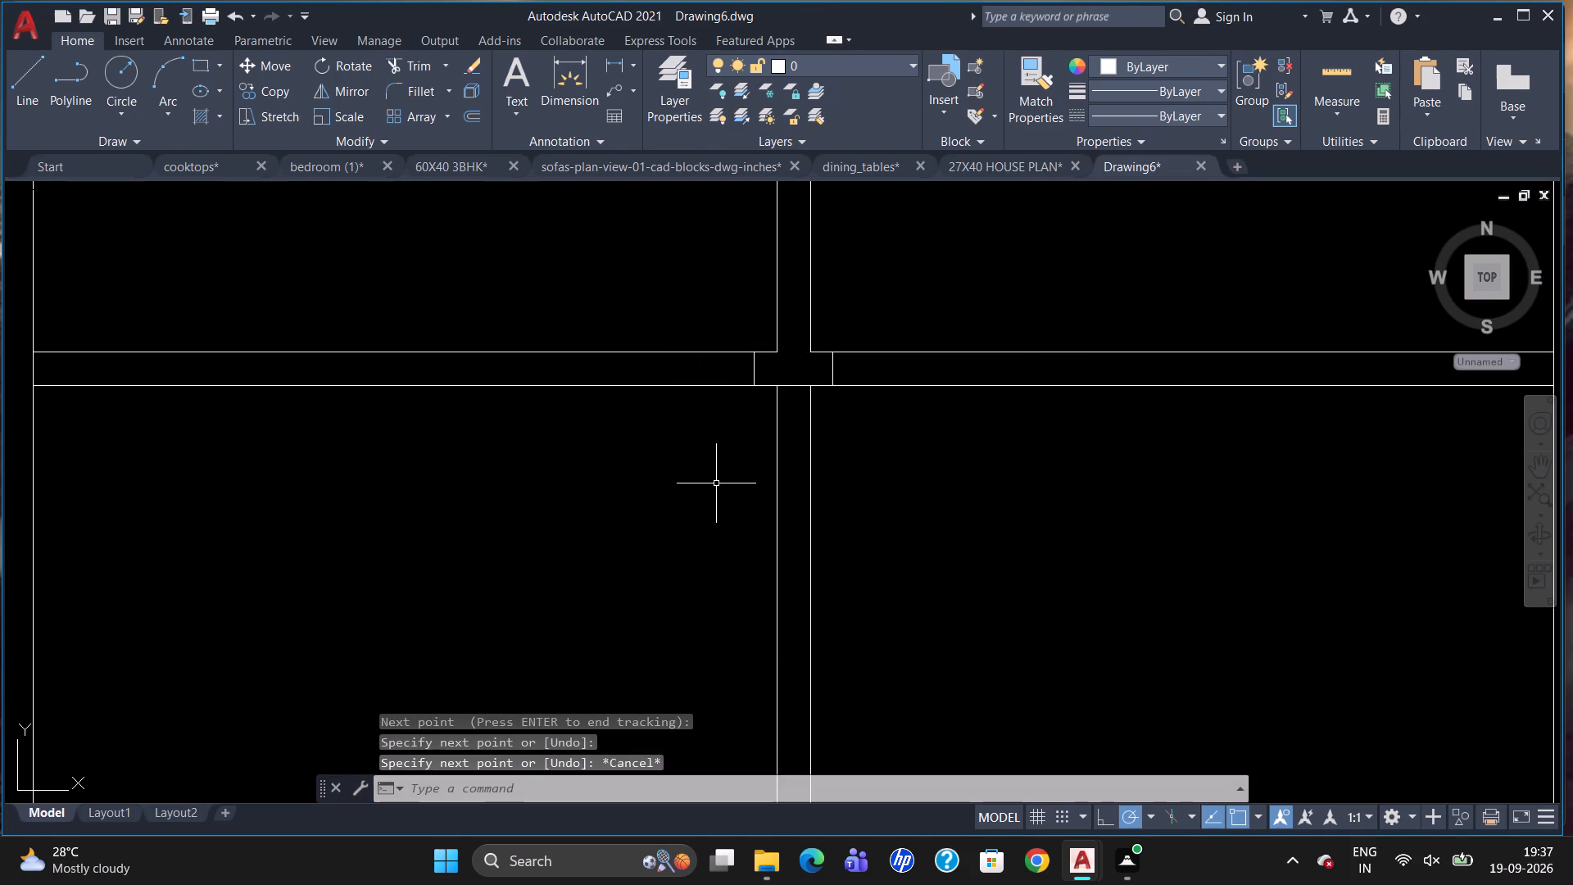
Offset both jamb lines 3' outward, away from the vertical partition, to mark the two bedroom door widths.
key("o")
key("Return")
type("3'")
key("Return")
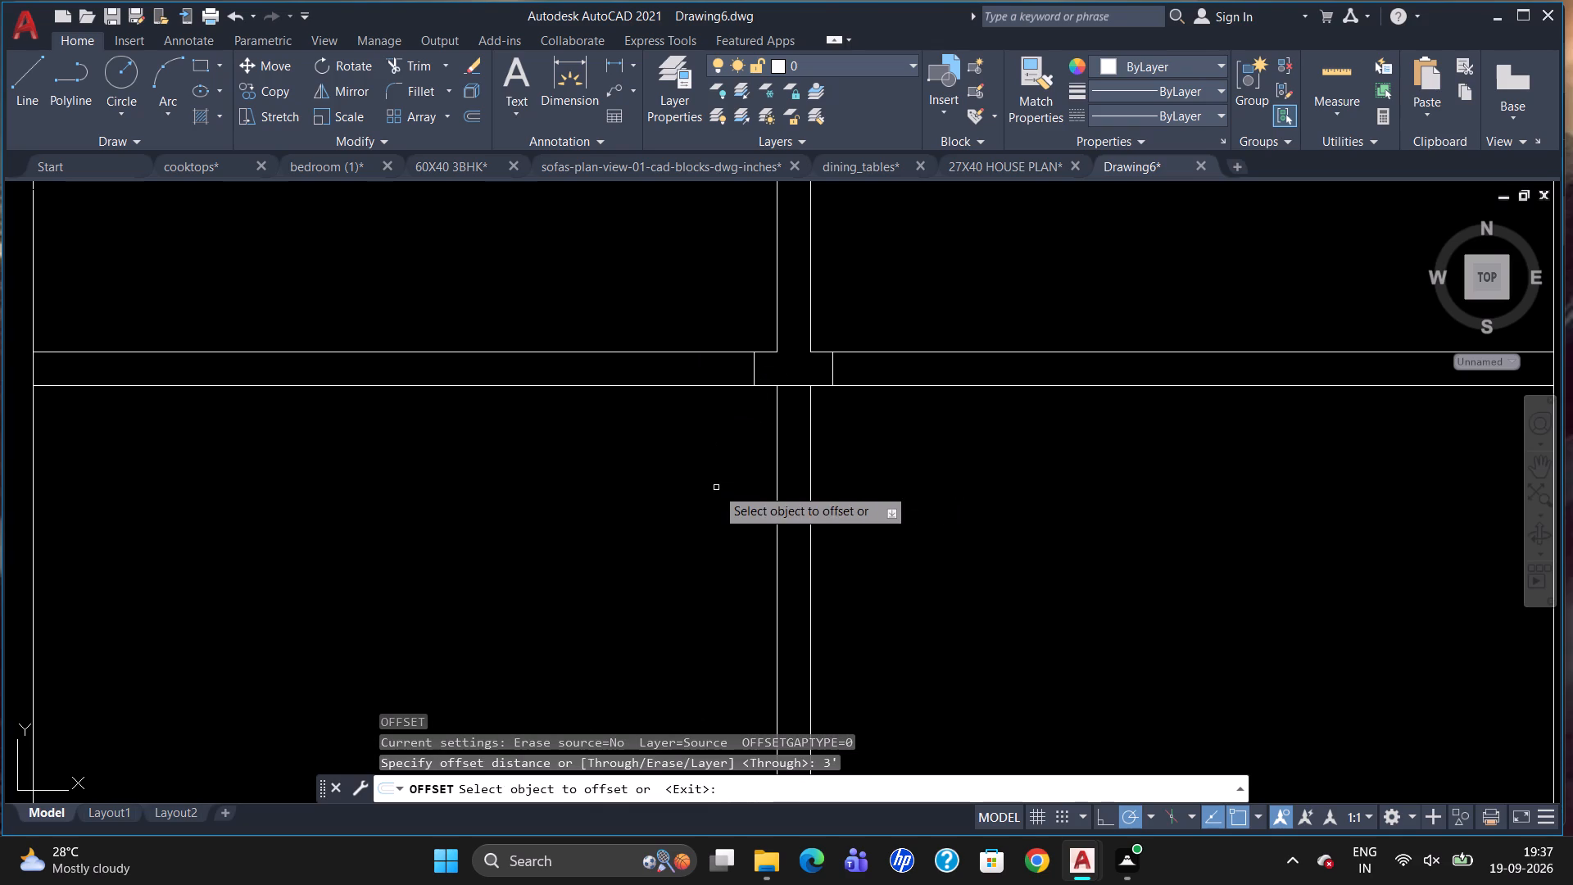
left_click_drag(753, 364, 743, 370)
left_click(648, 391)
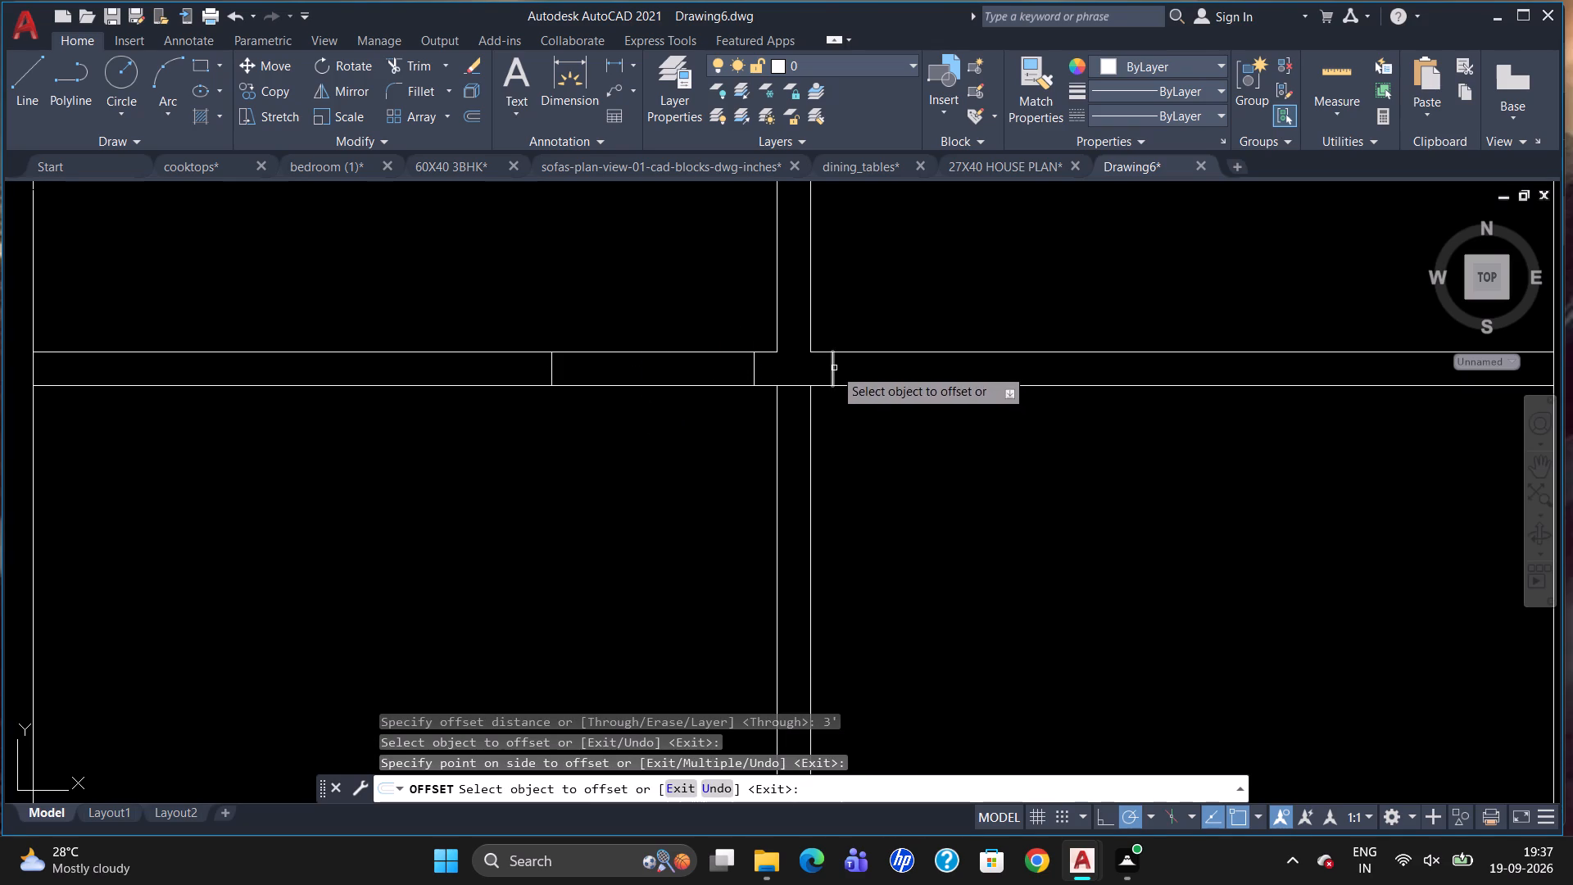
left_click(836, 365)
left_click(956, 387)
key("Escape")
Trim the horizontal partition's upper line between the jamb lines at both door openings.
scroll(863, 528, "down", 2)
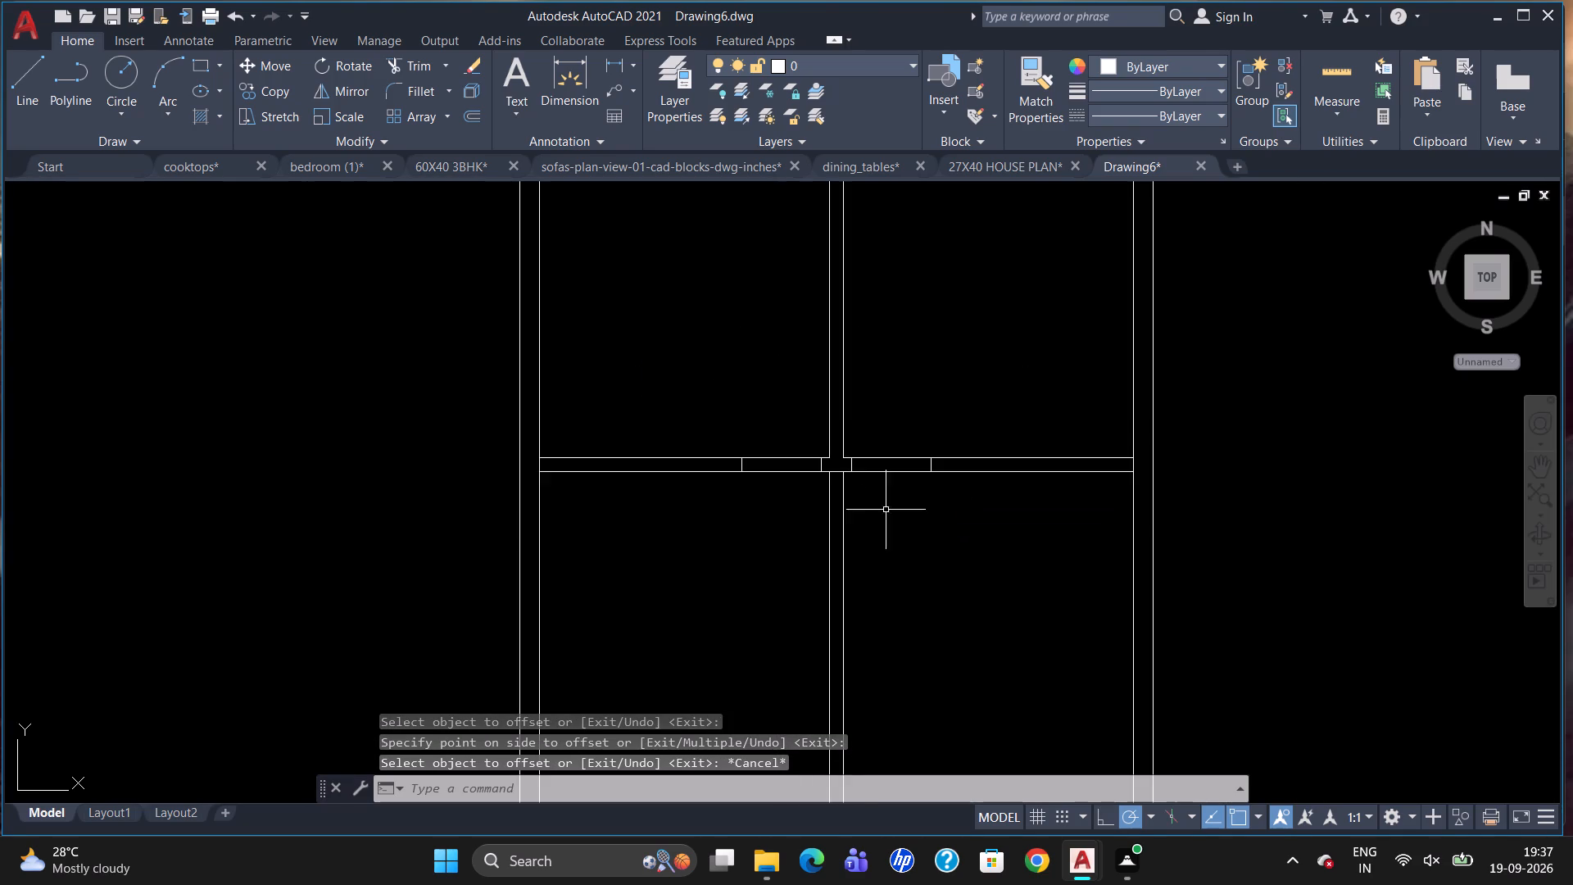
scroll(899, 492, "down", 1)
type("TR")
key("Return")
key("Return")
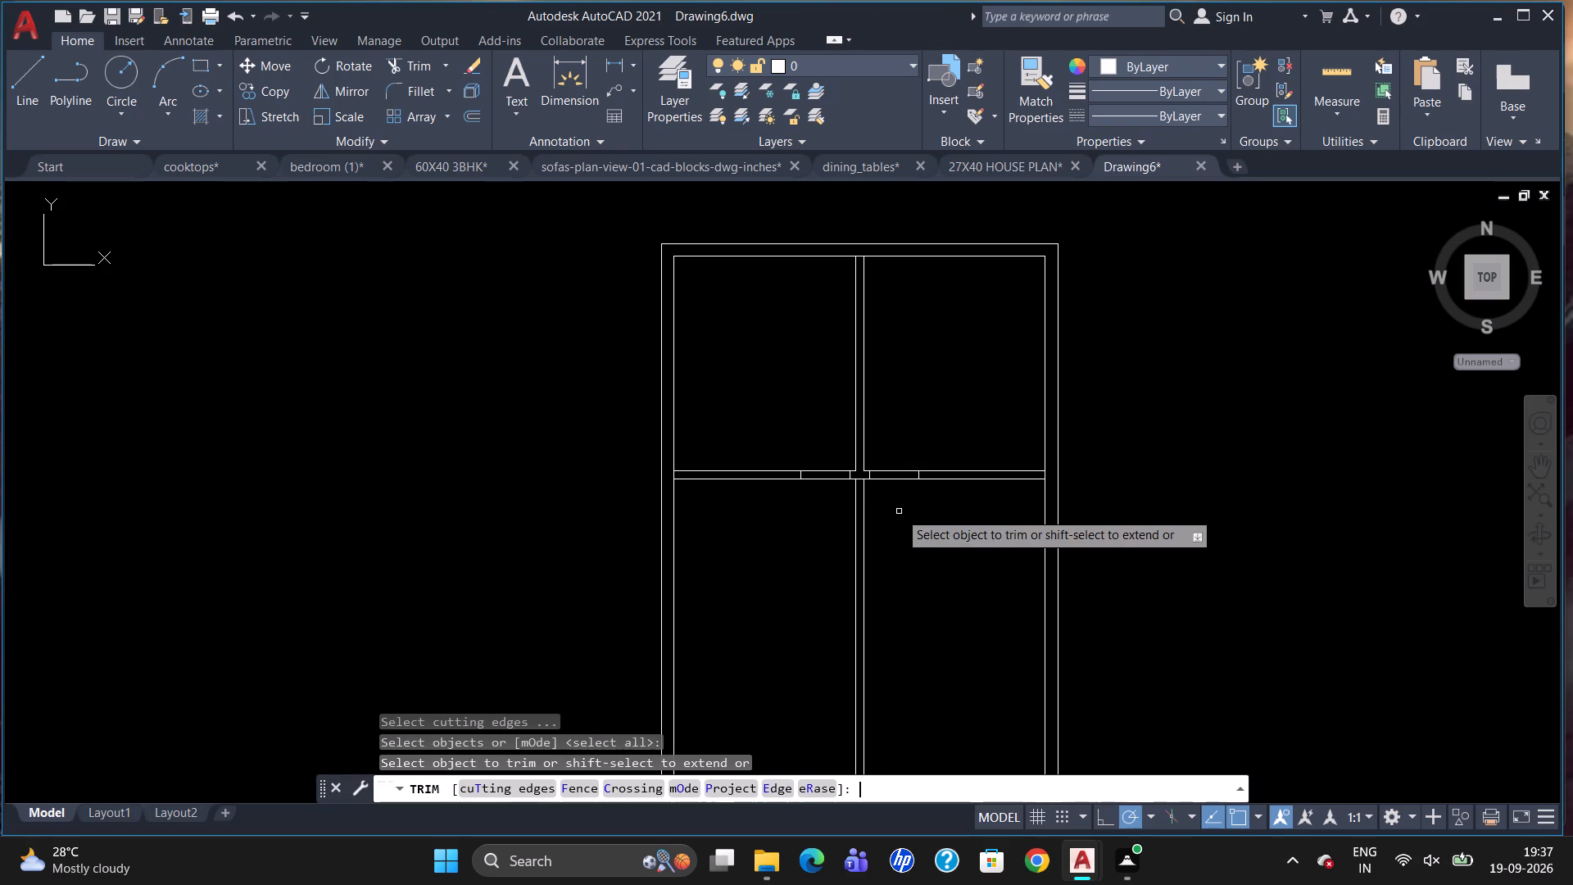
left_click(827, 470)
left_click(878, 472)
scroll(880, 391, "down", 1)
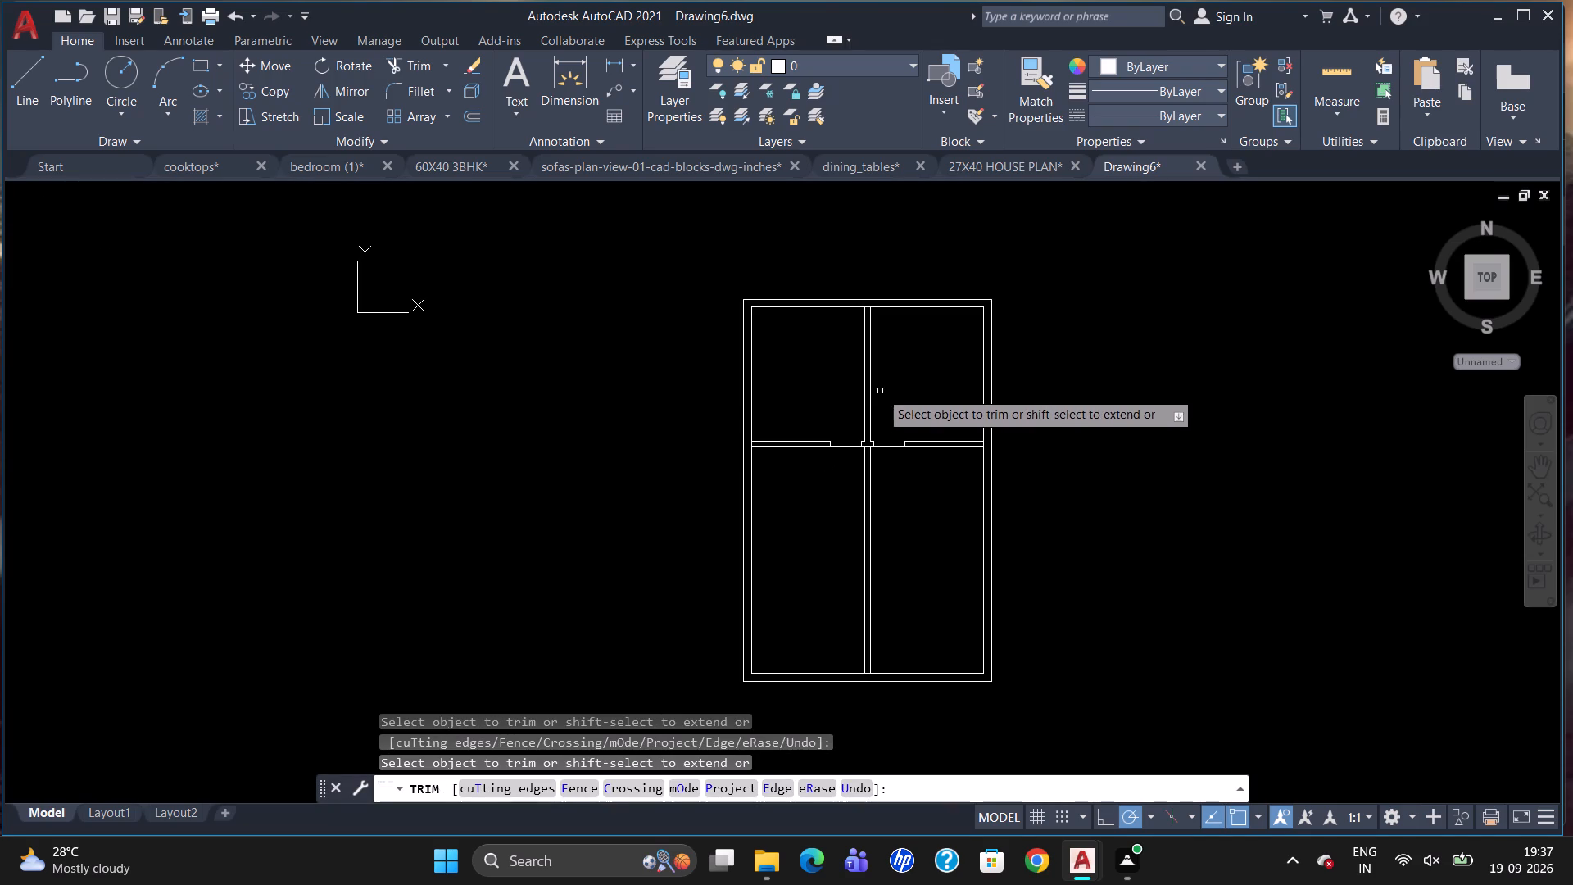
scroll(904, 415, "down", 1)
scroll(895, 491, "up", 2)
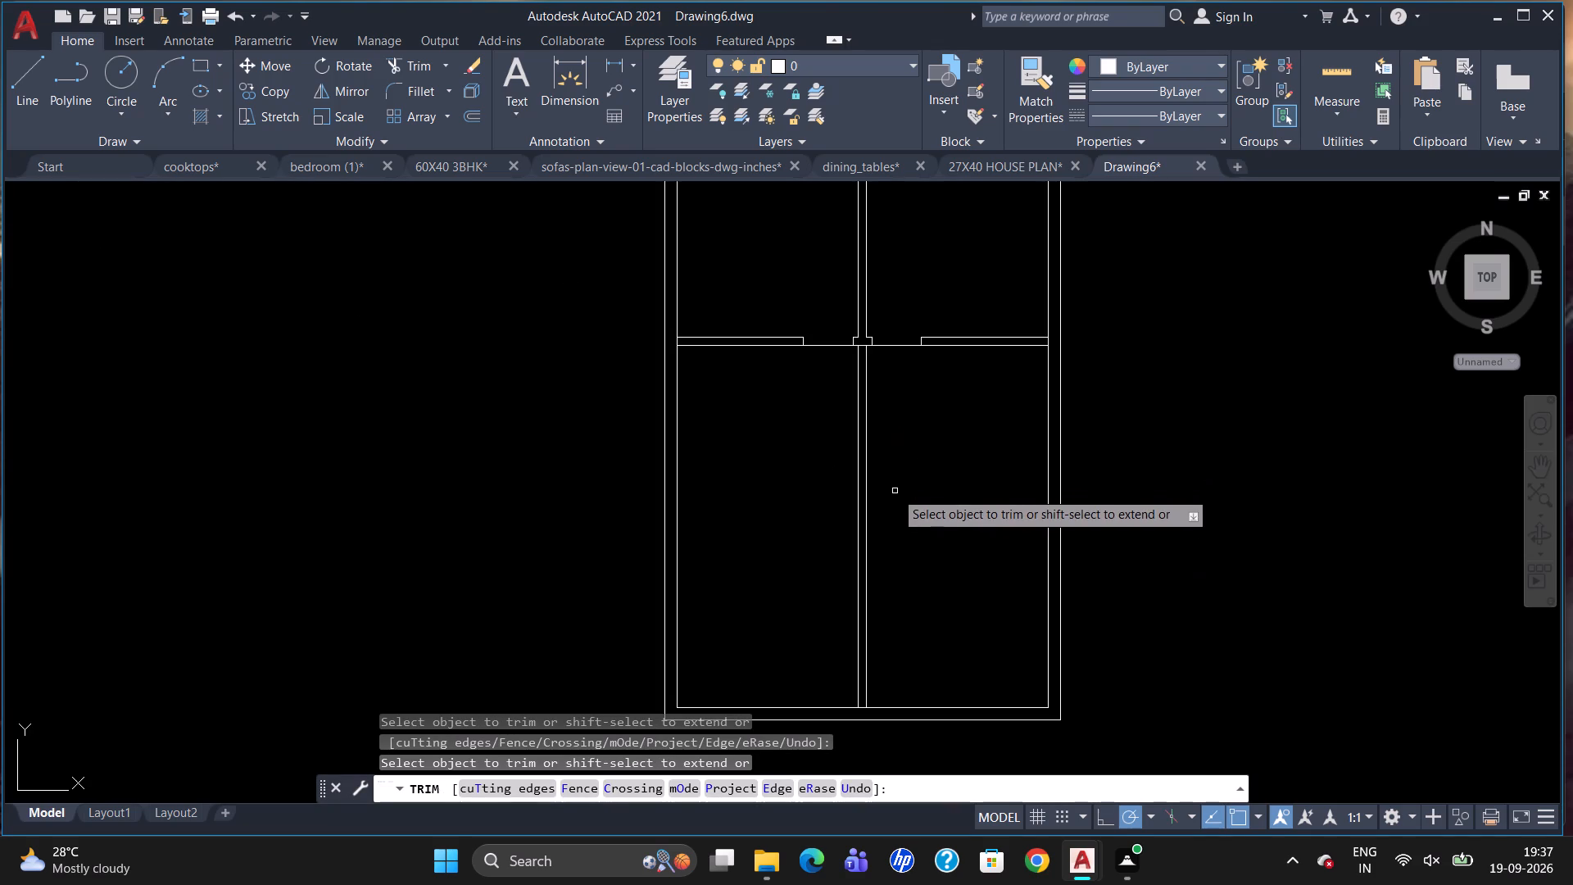
key("Escape")
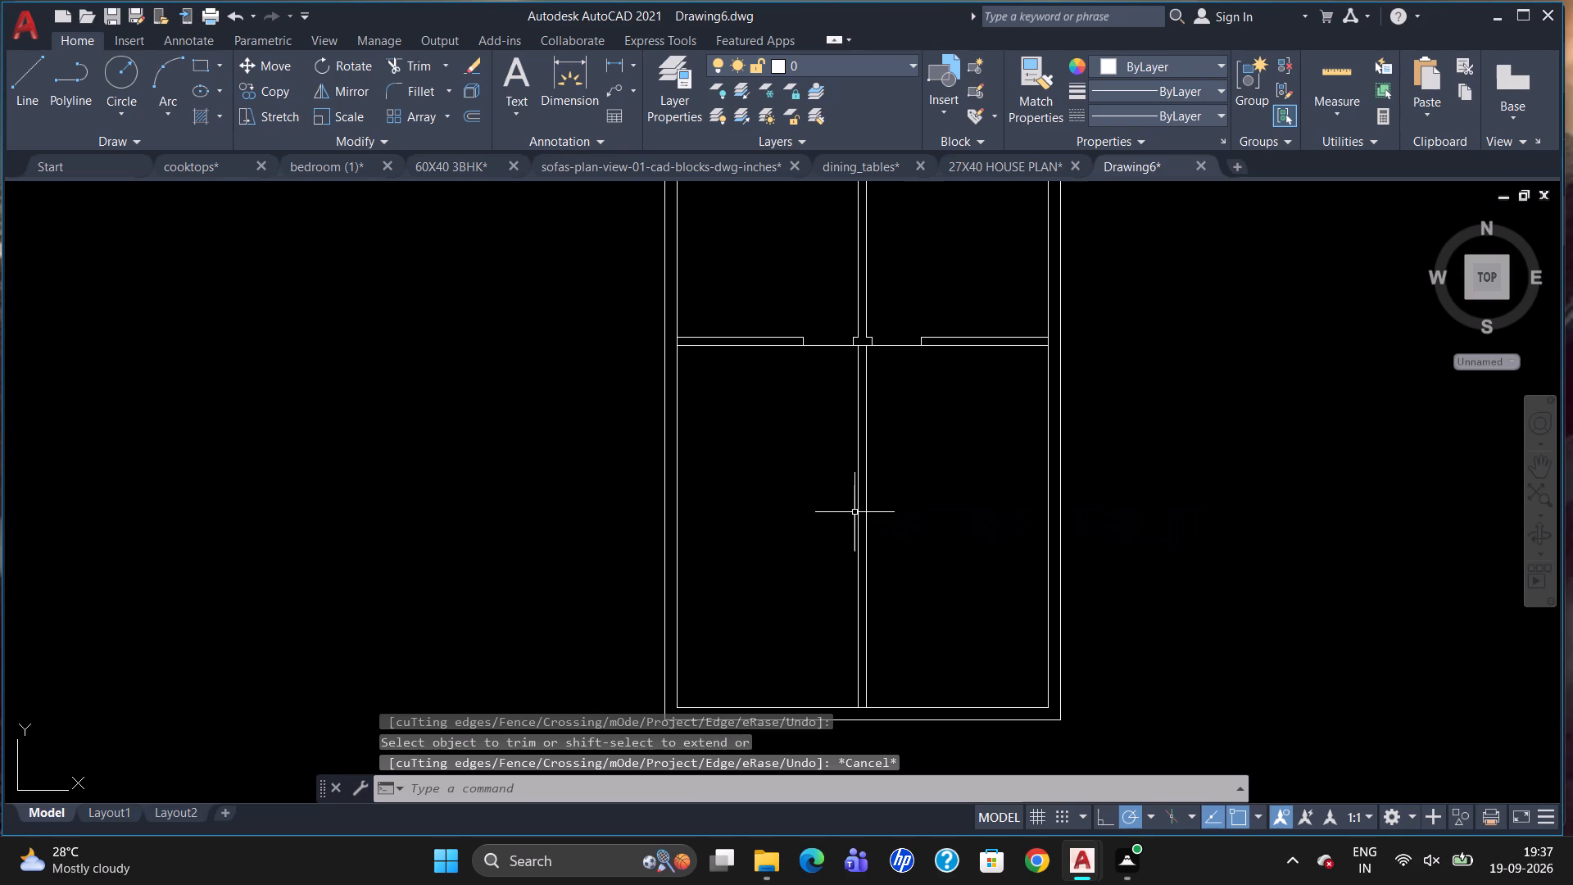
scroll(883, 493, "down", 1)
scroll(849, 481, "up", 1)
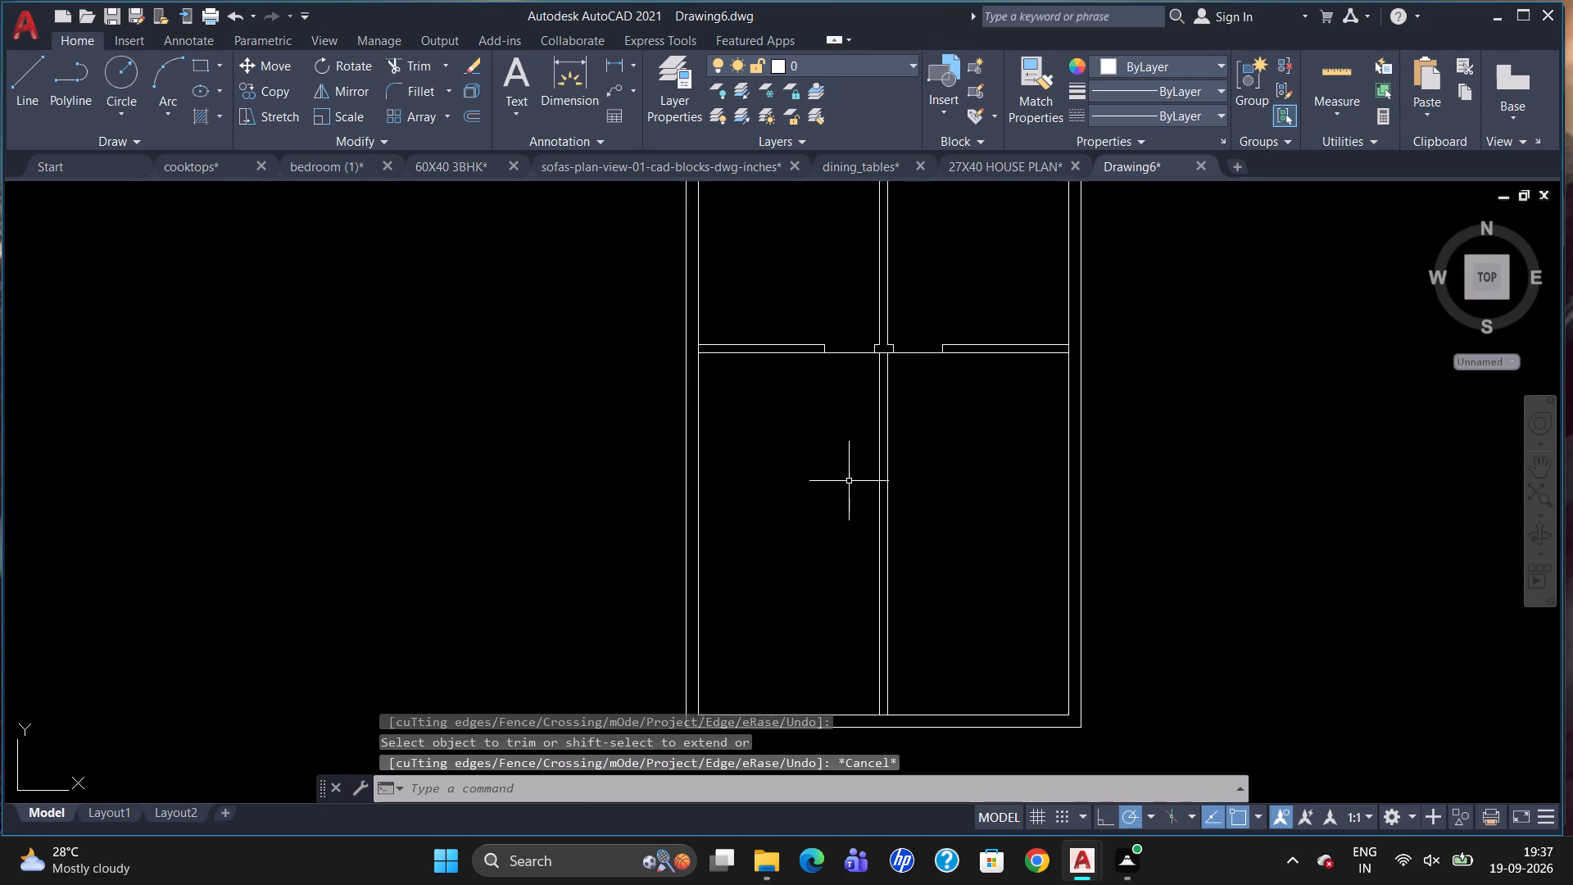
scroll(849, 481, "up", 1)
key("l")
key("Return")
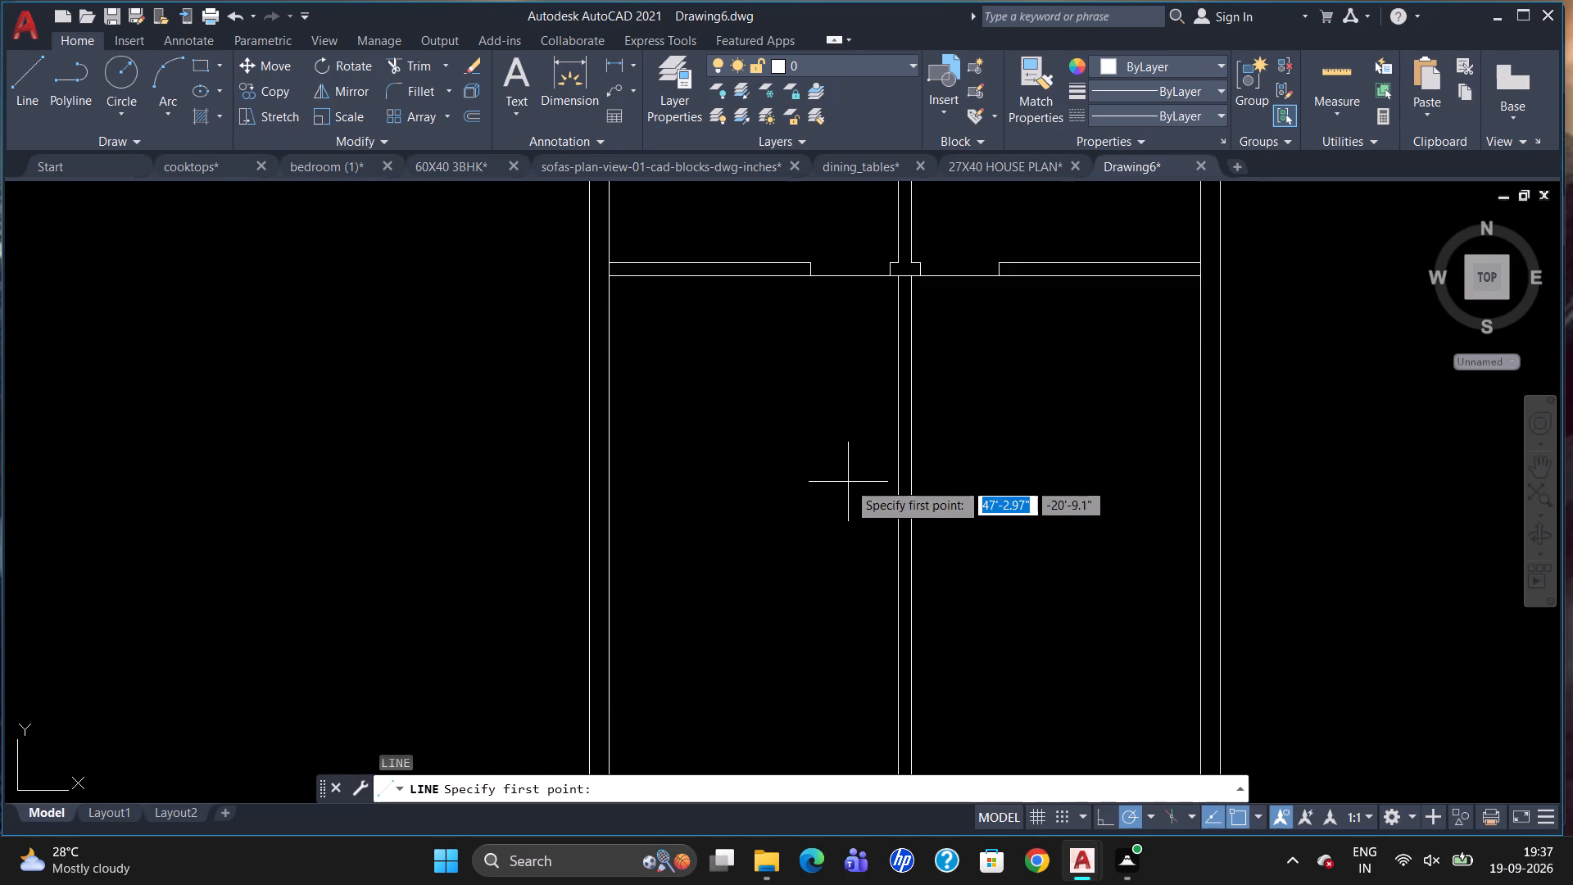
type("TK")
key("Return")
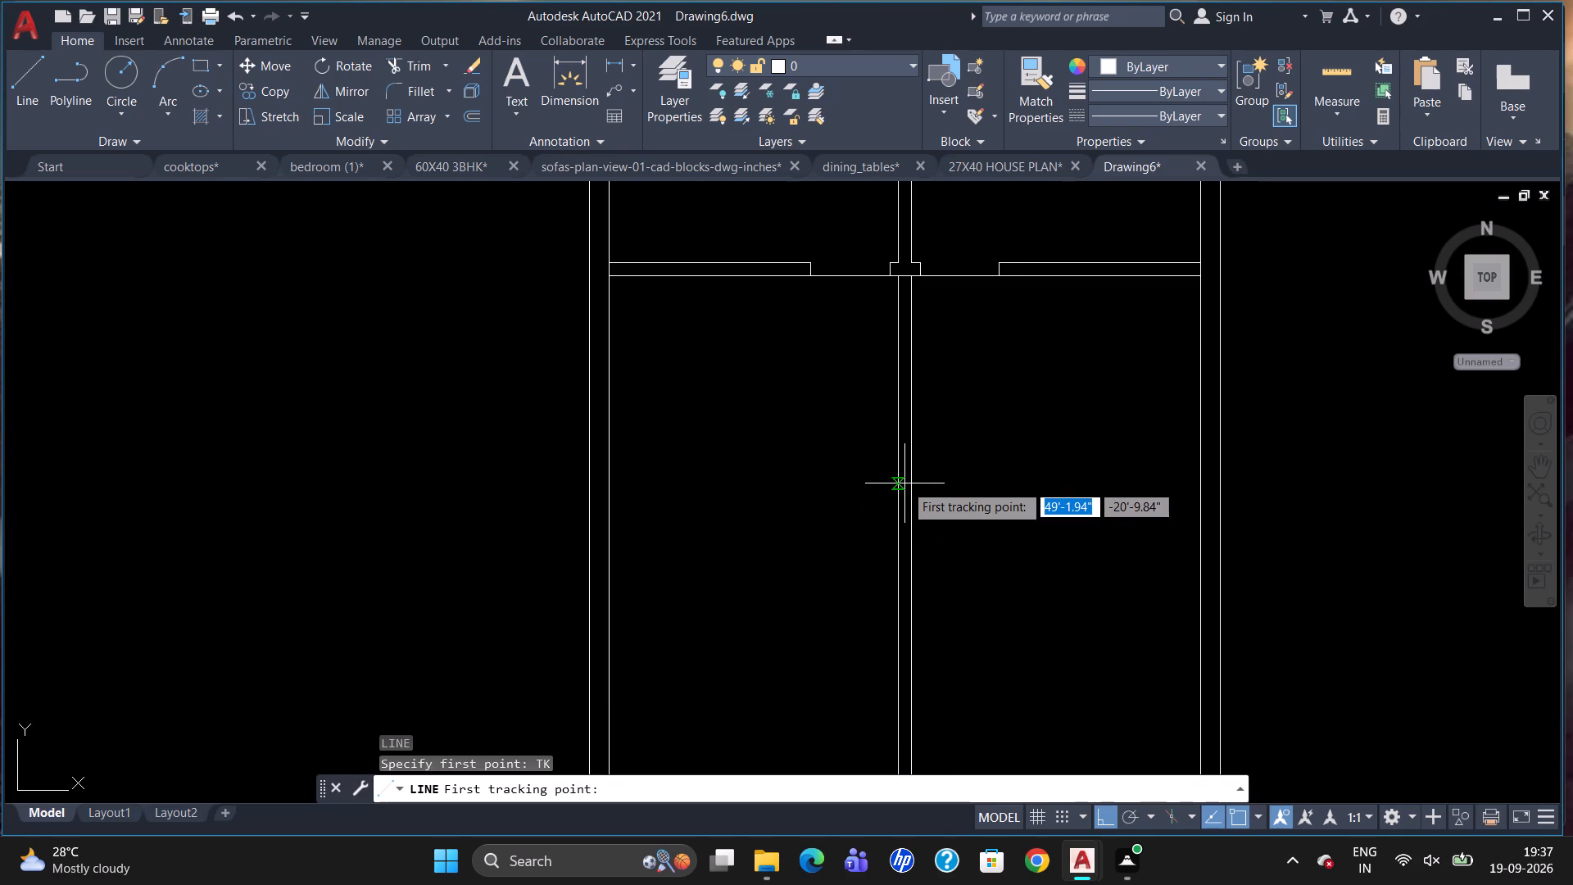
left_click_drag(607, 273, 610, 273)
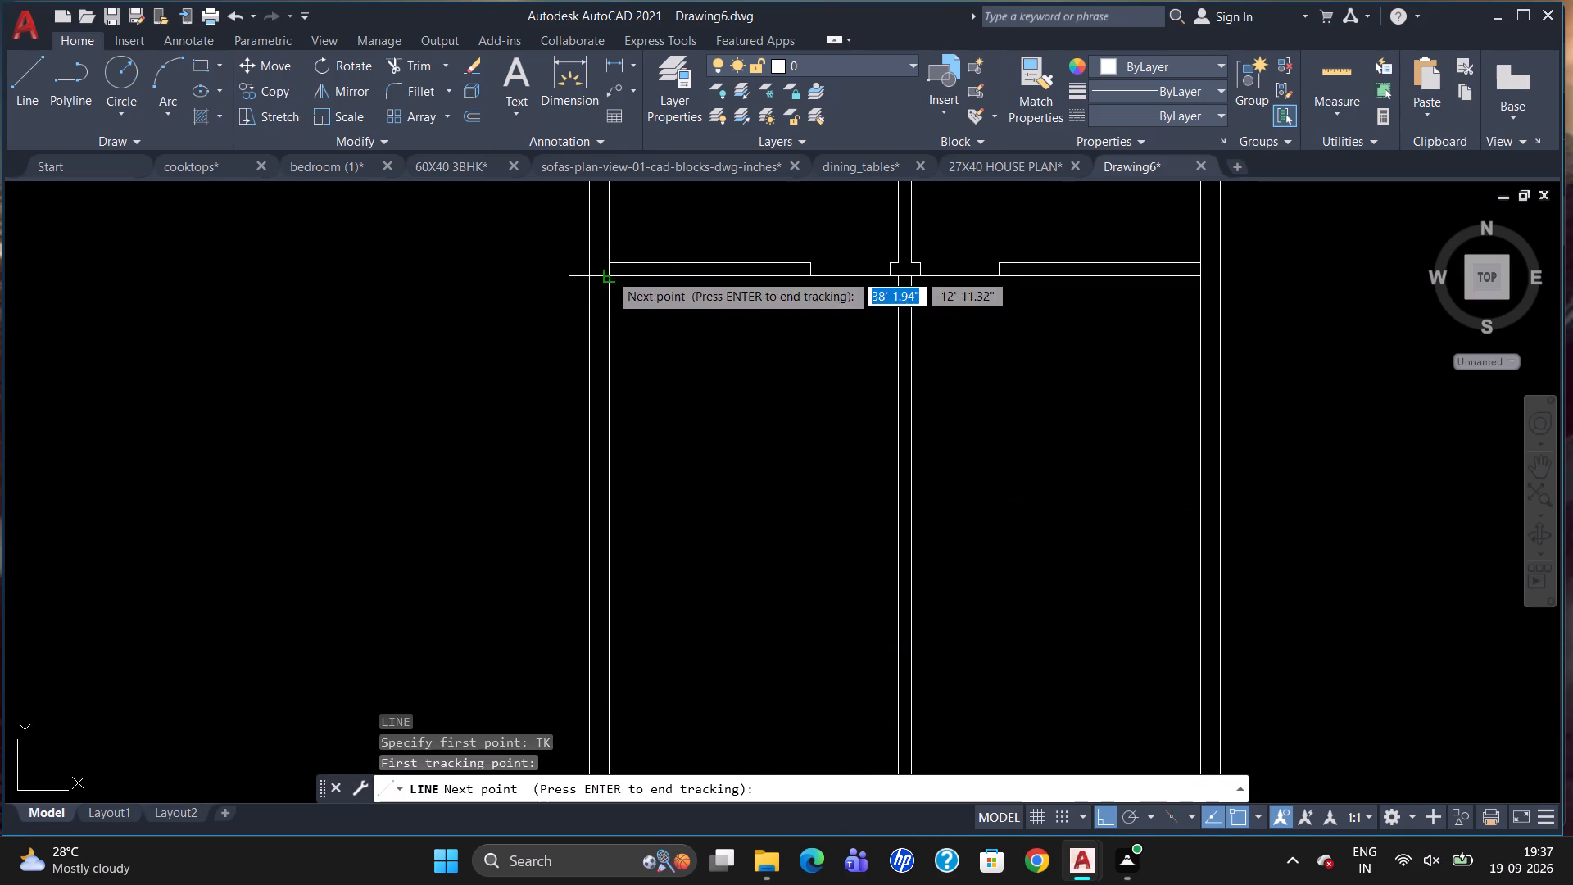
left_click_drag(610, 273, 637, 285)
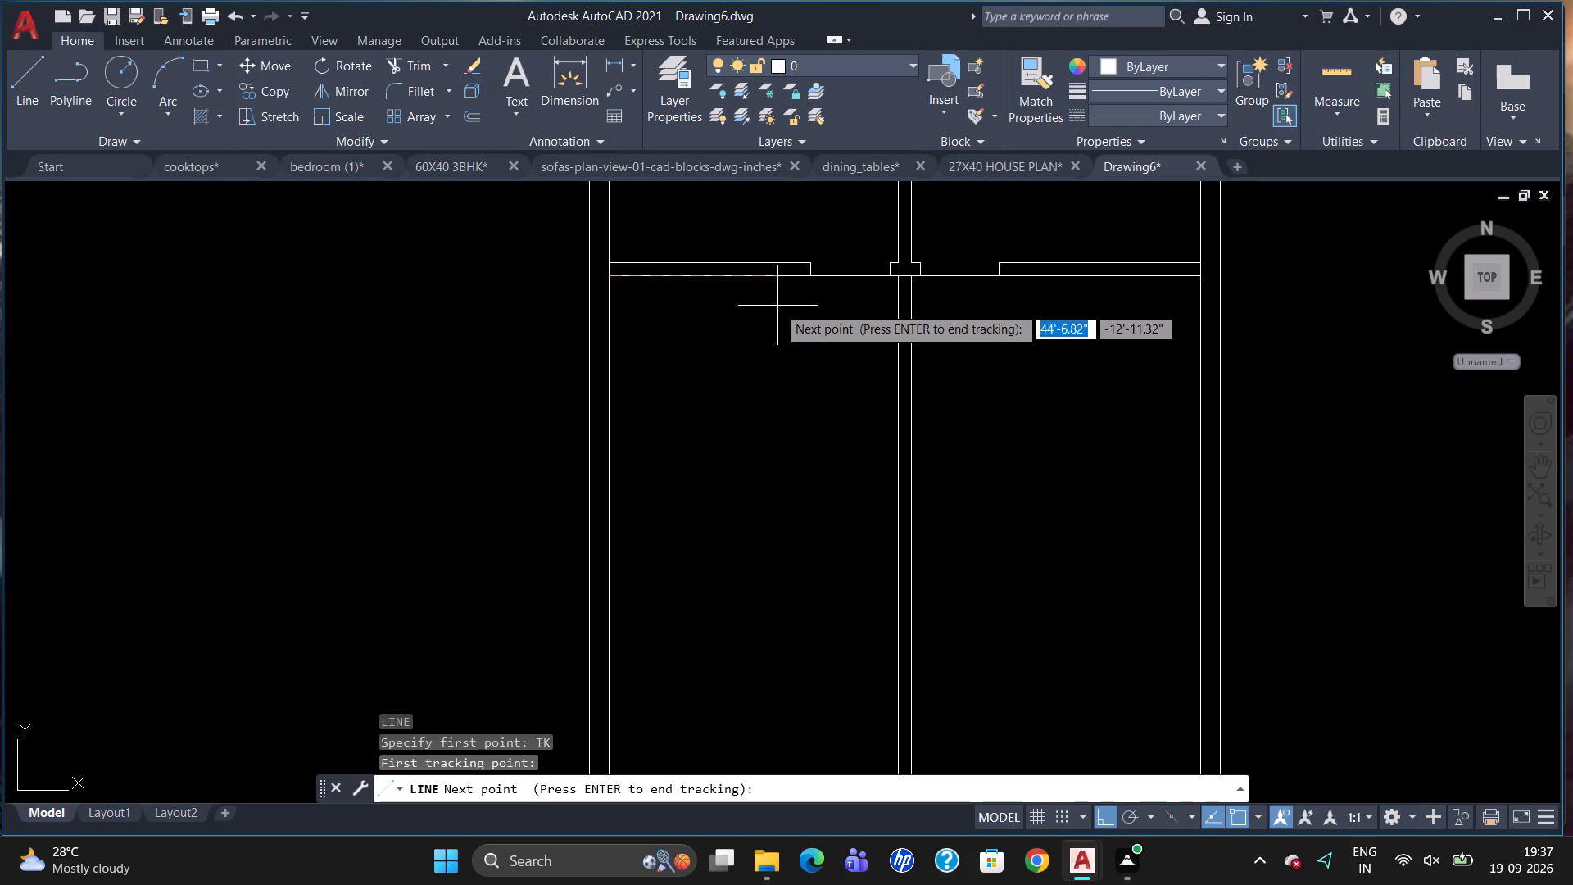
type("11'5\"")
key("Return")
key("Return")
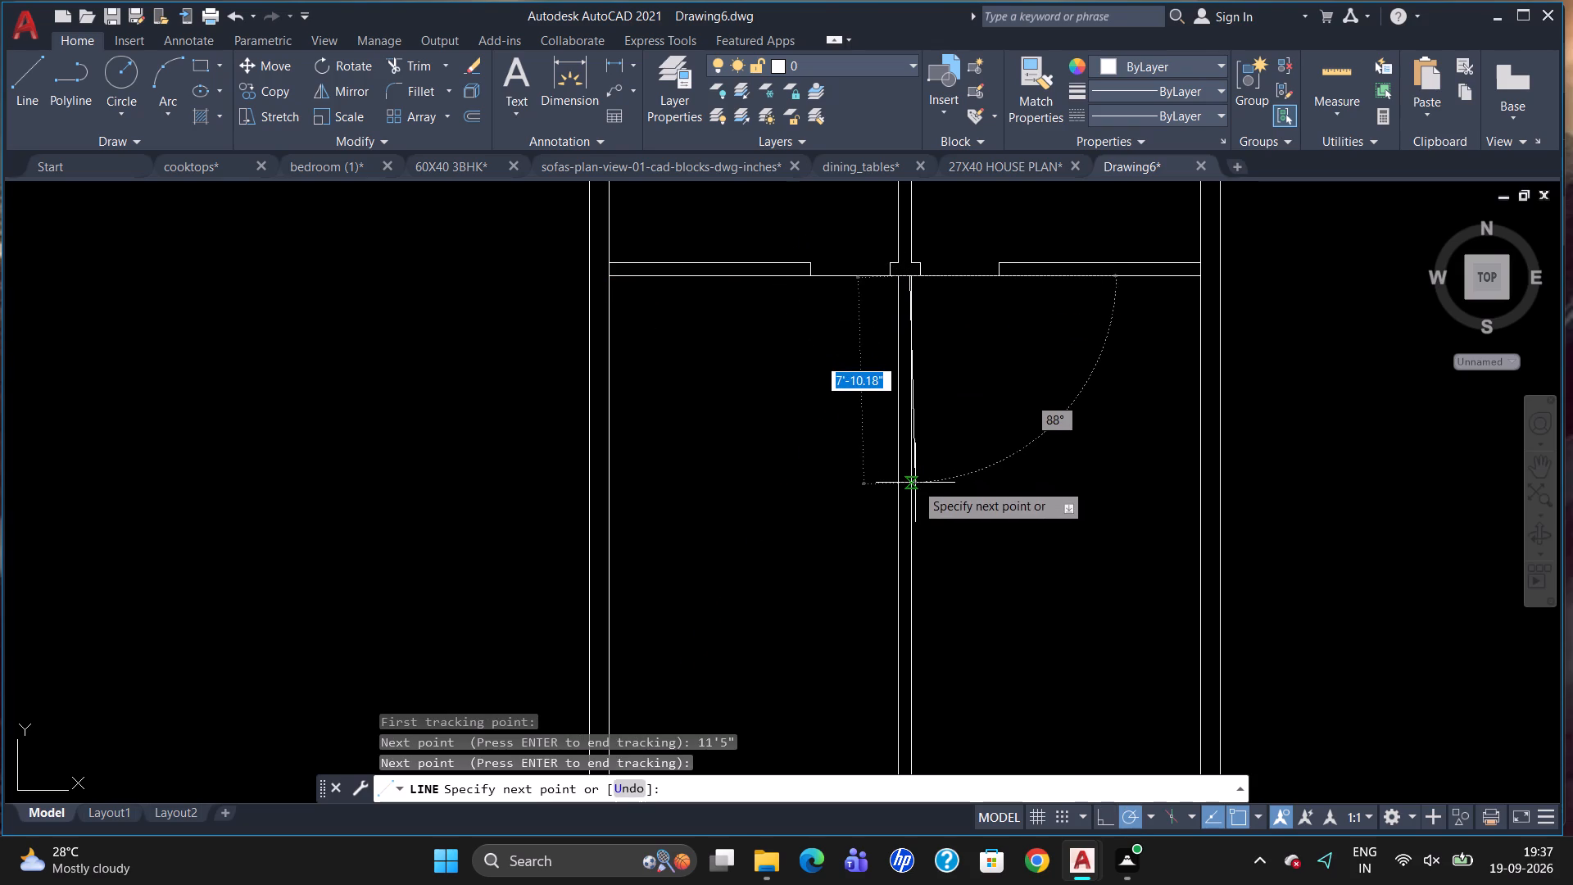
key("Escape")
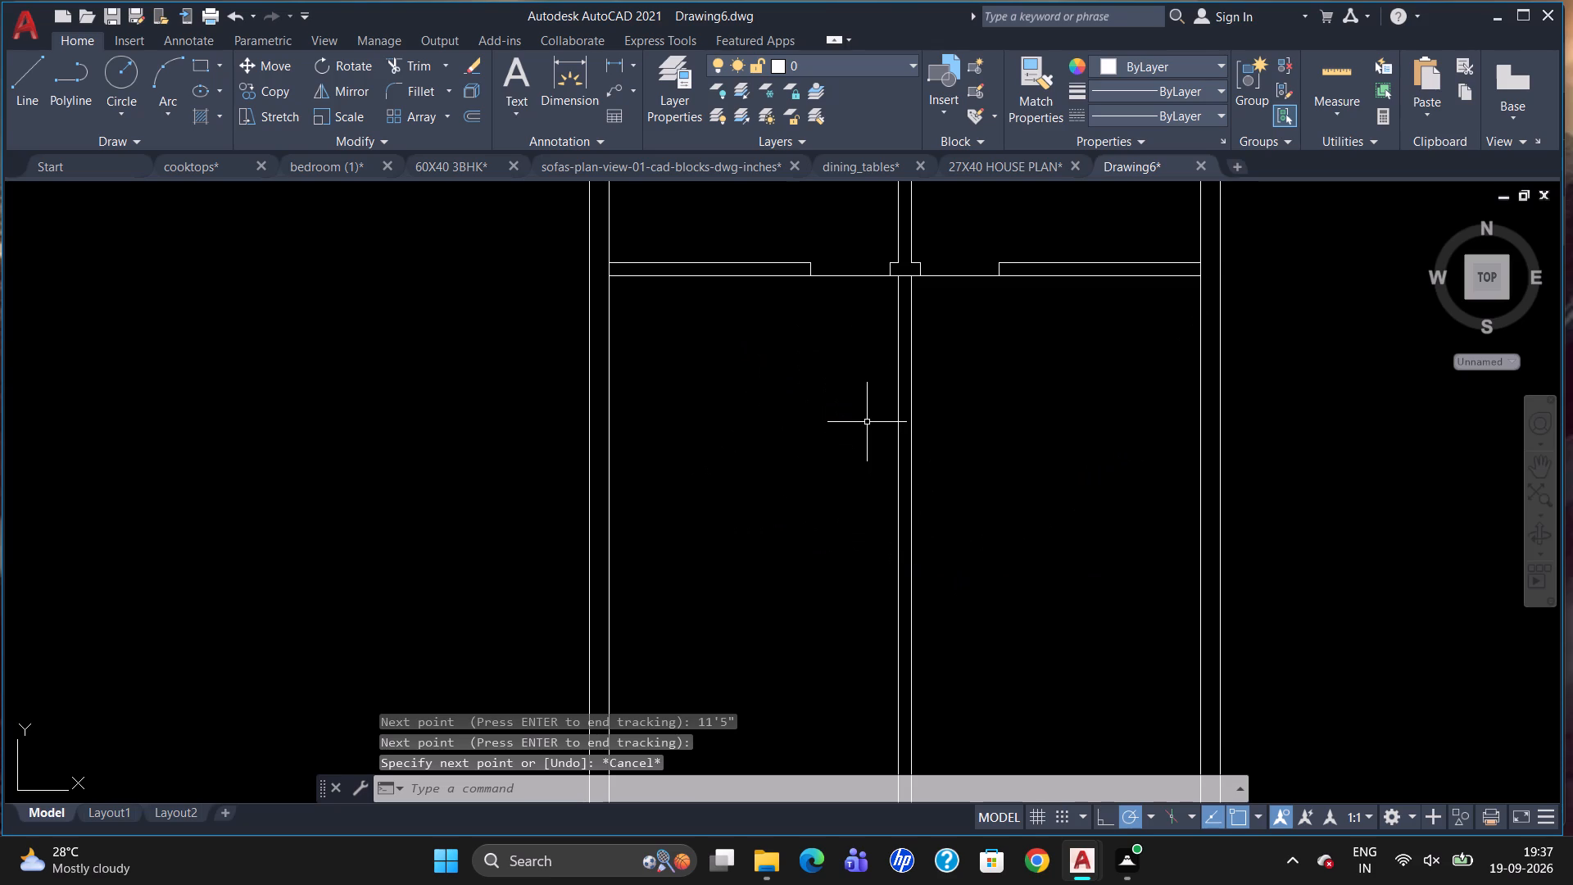
Draw a horizontal line from the vertical partition to the left outer wall's inner face, tracked 6'6" below the horizontal partition's junction.
key("l")
key("Return")
type("TK")
key("Return")
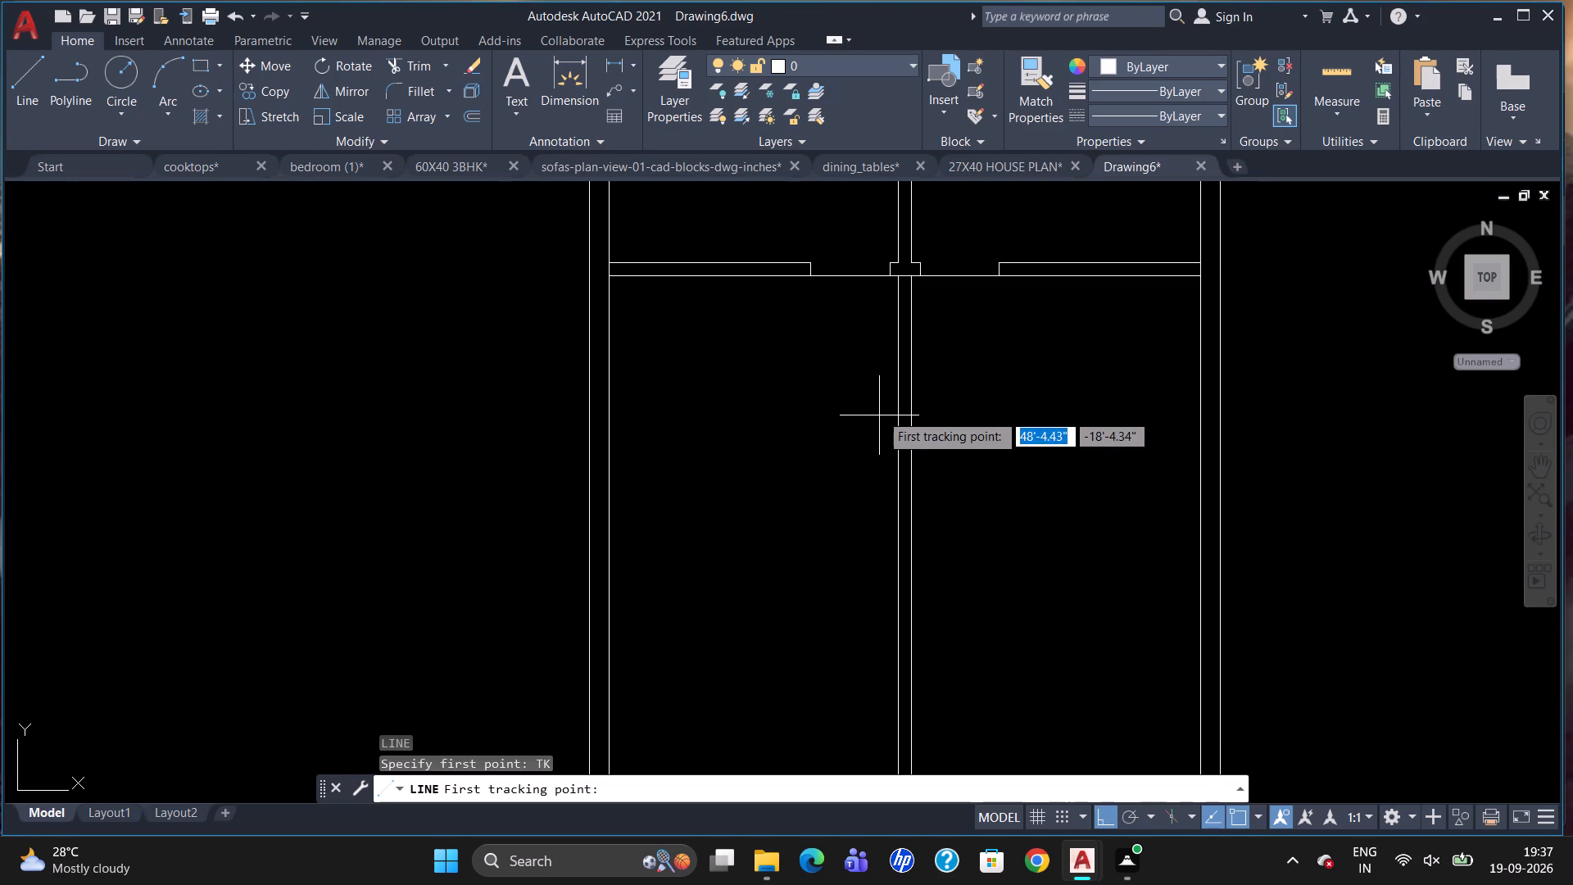
left_click_drag(900, 279, 890, 347)
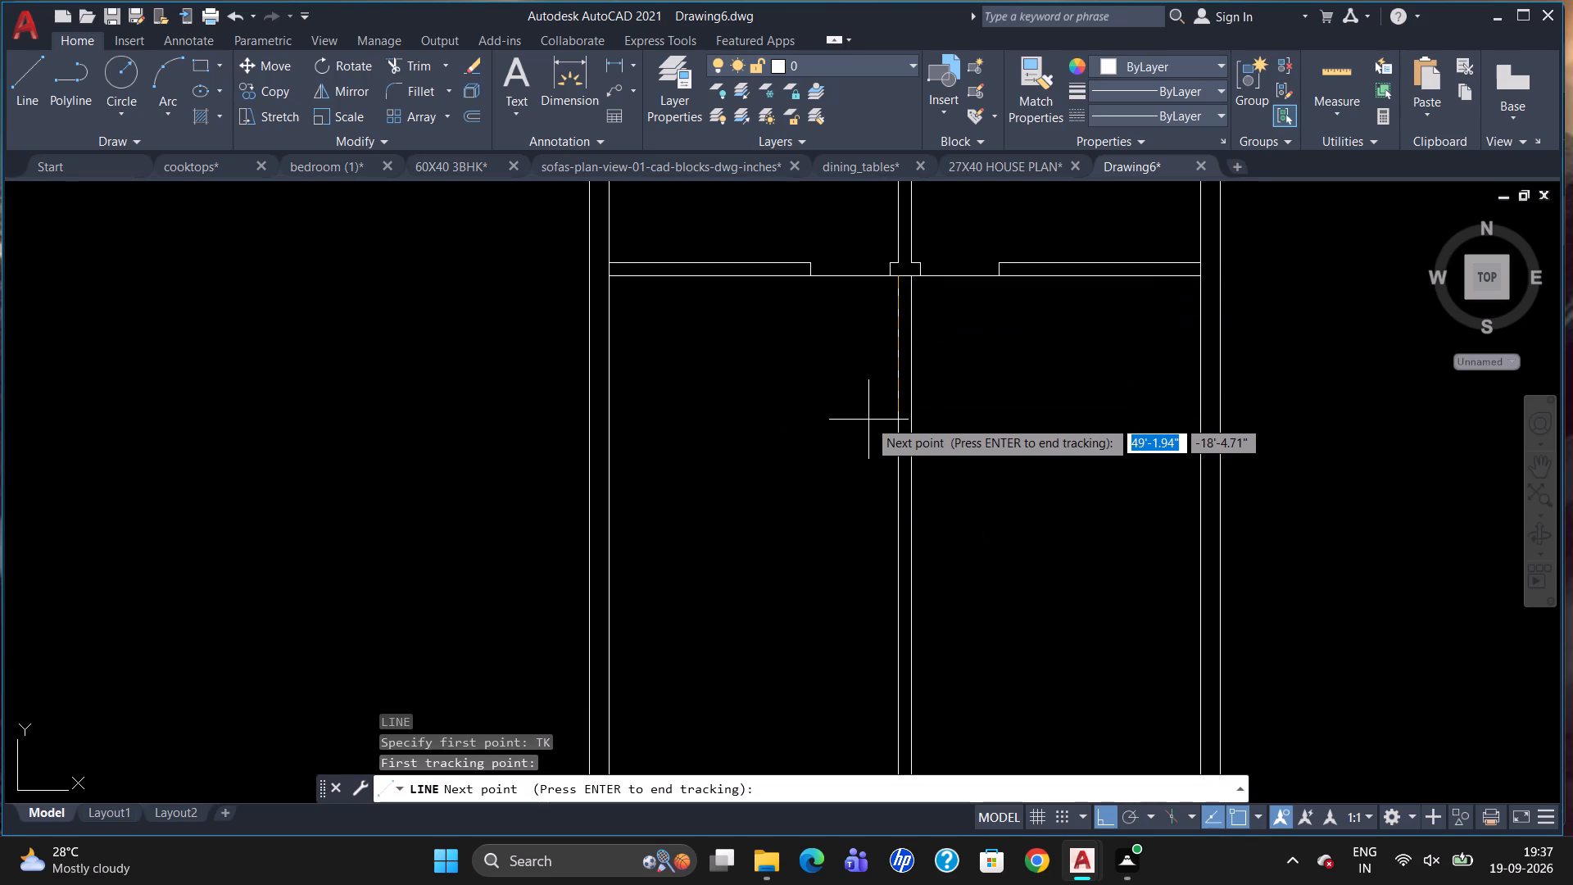
type("6'6\"")
key("Return")
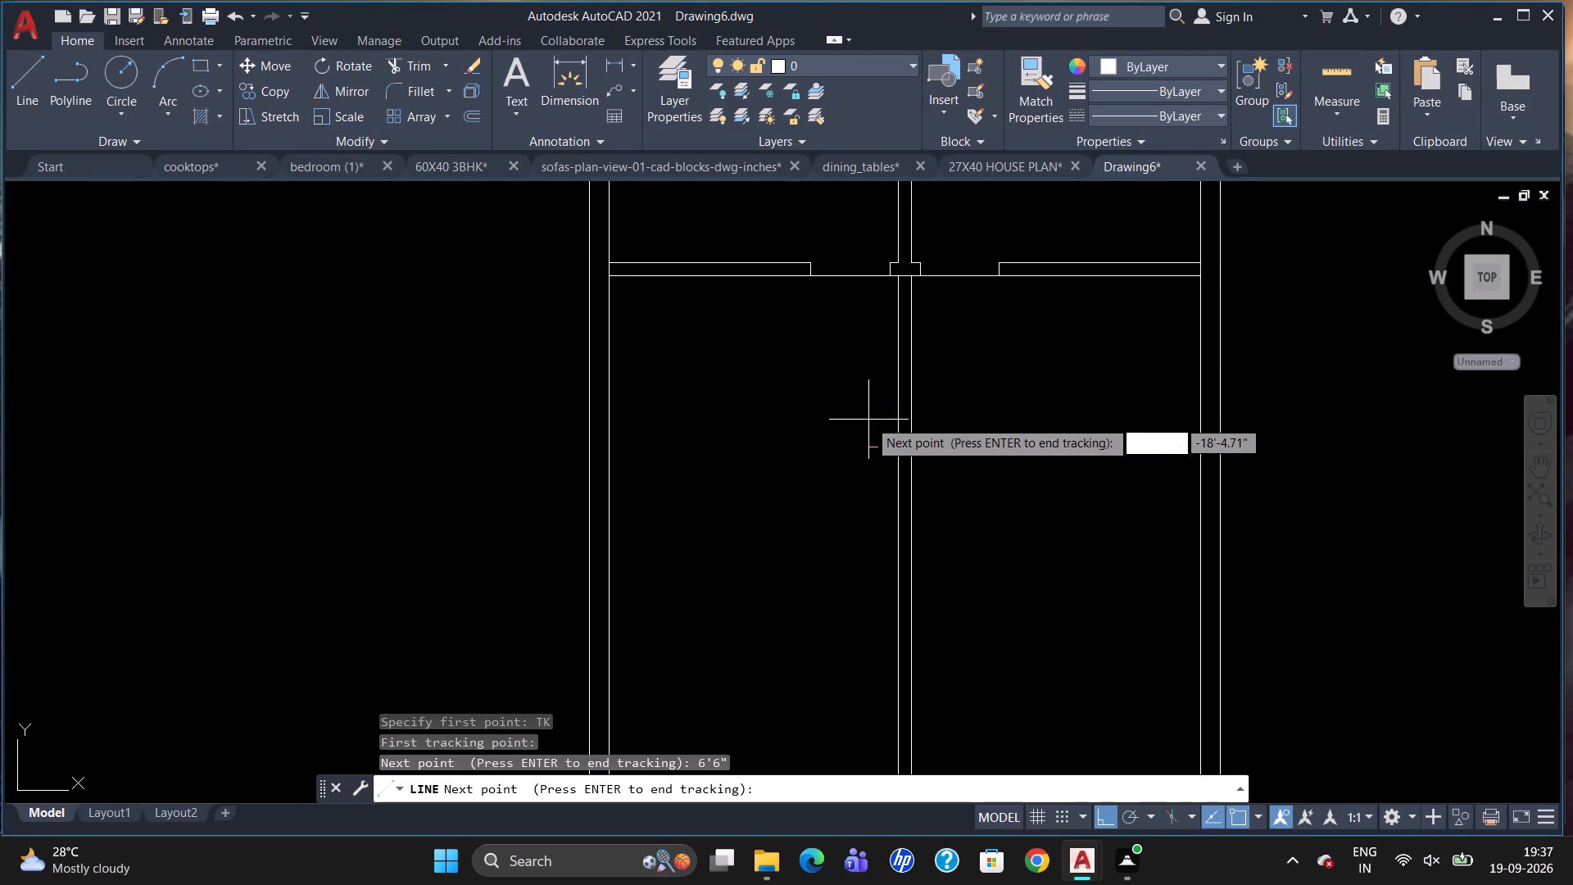
key("Return")
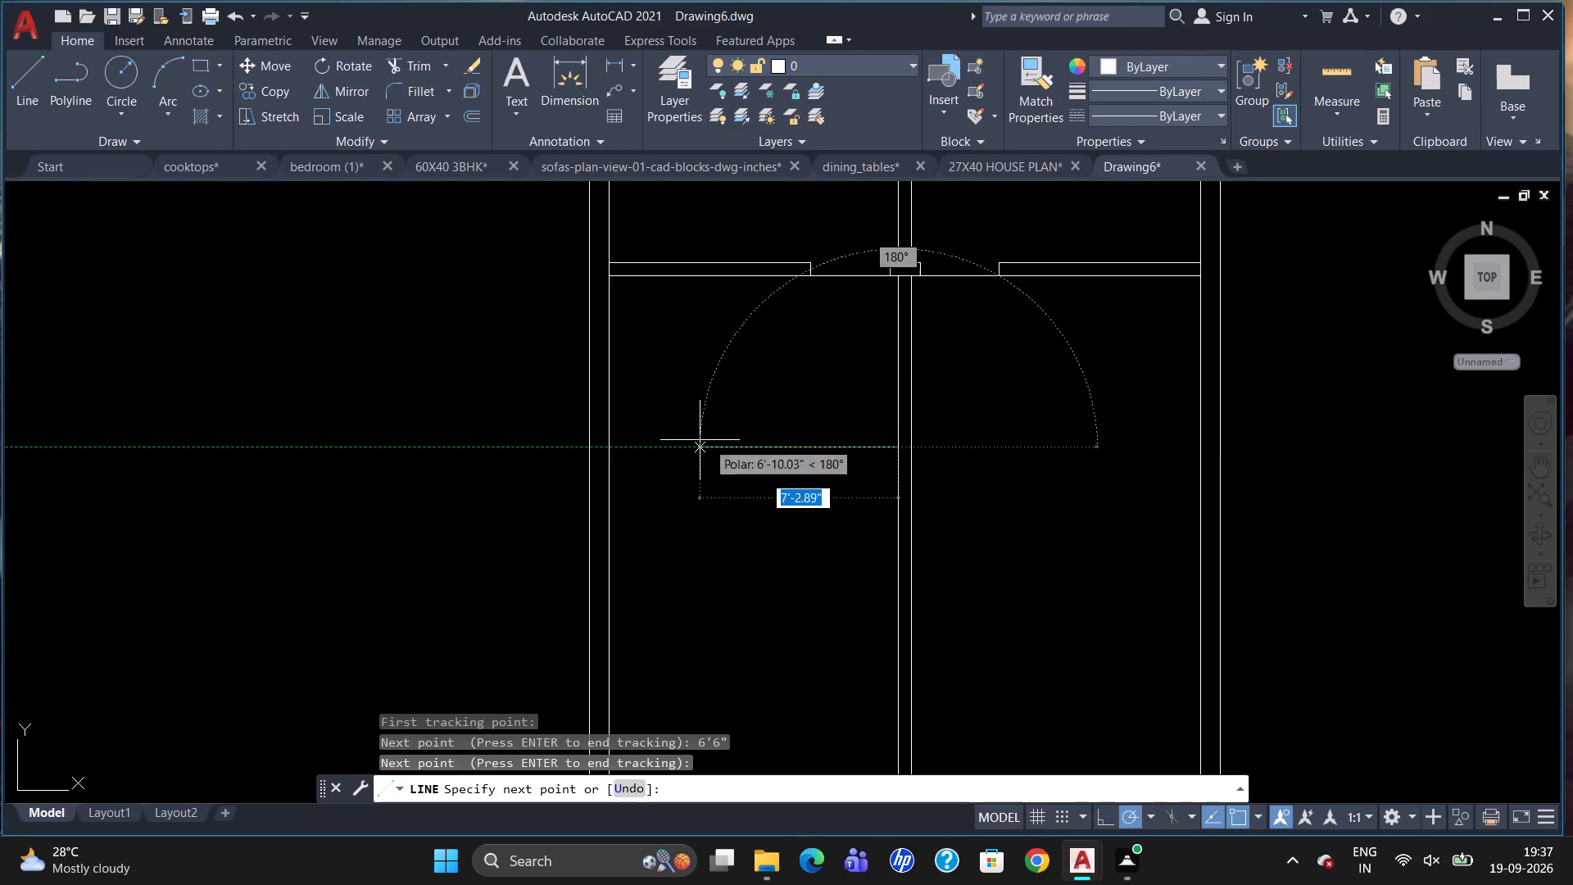
left_click(611, 438)
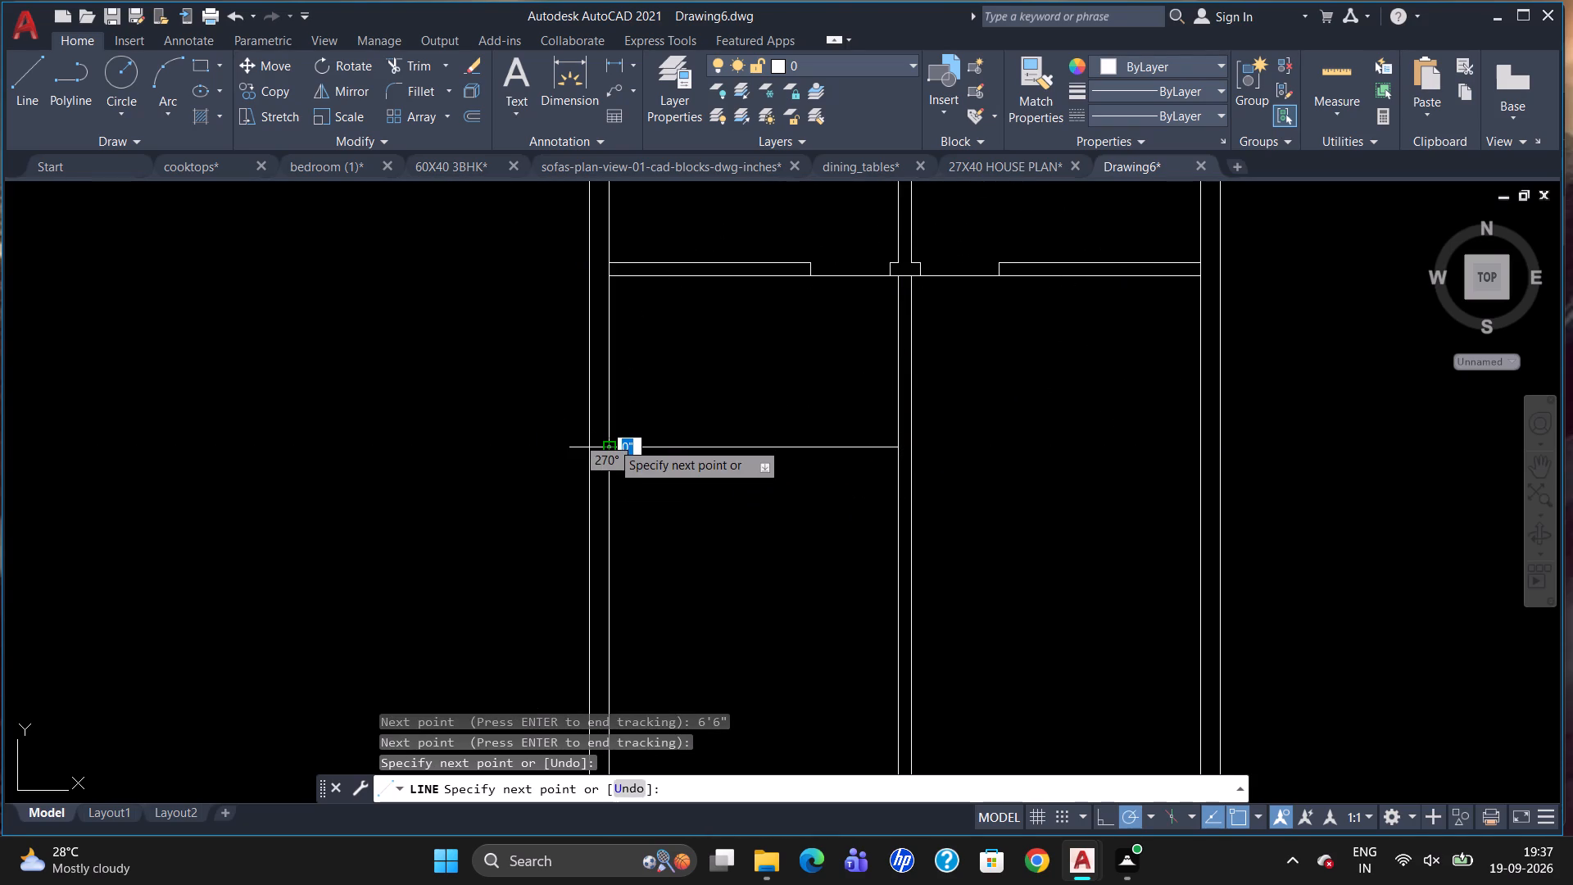
key("Escape")
Offset the new horizontal line 6" downward to give the left-side partition its thickness.
key("o")
key("Return")
key("6")
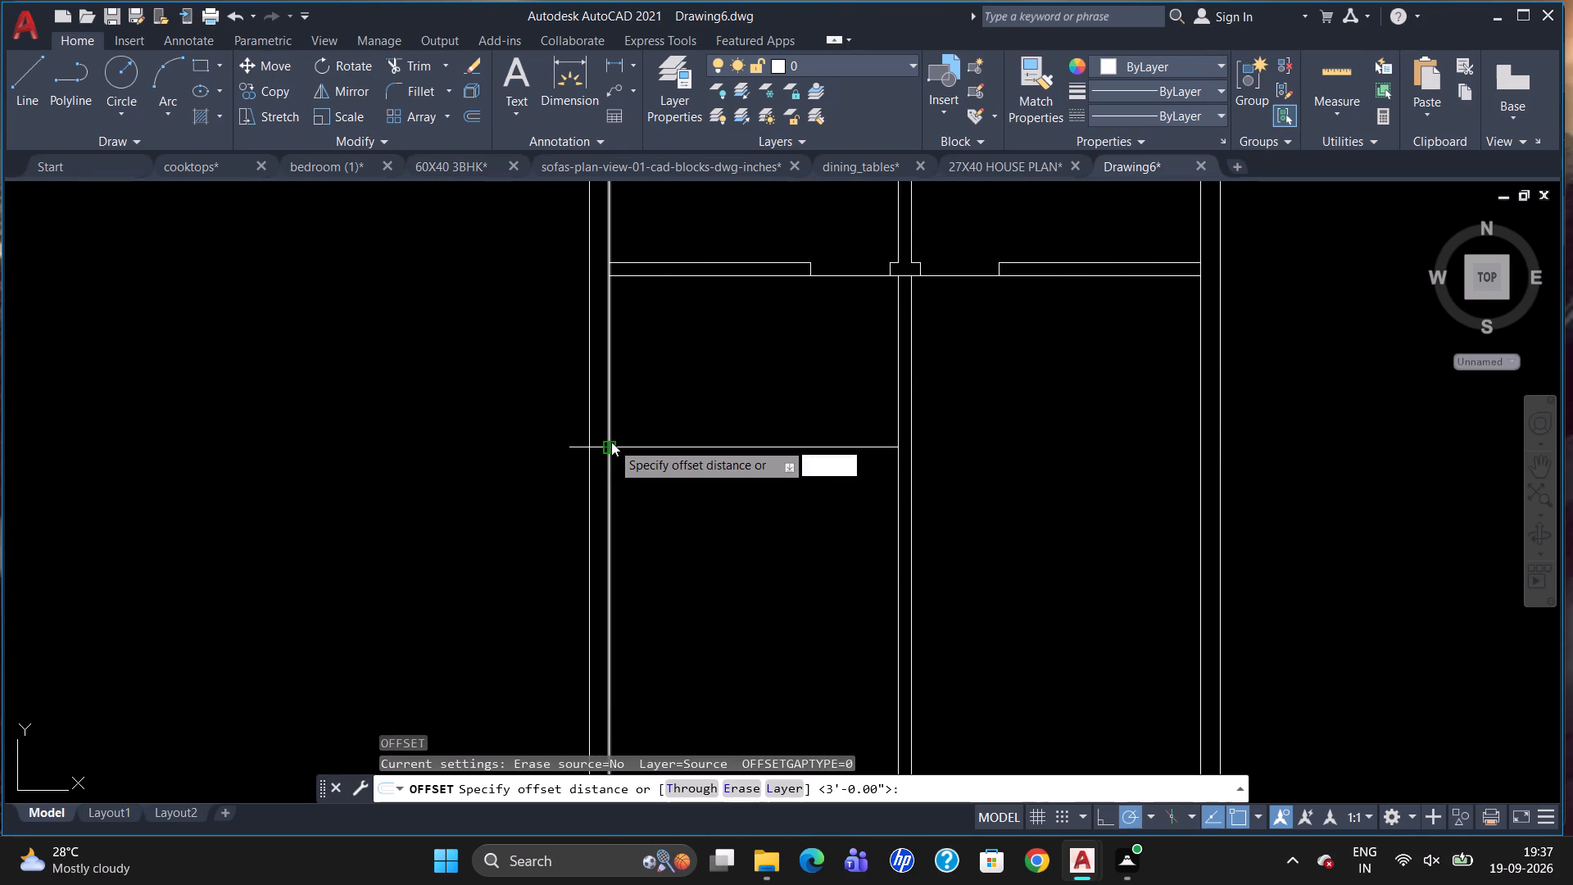
key("Return")
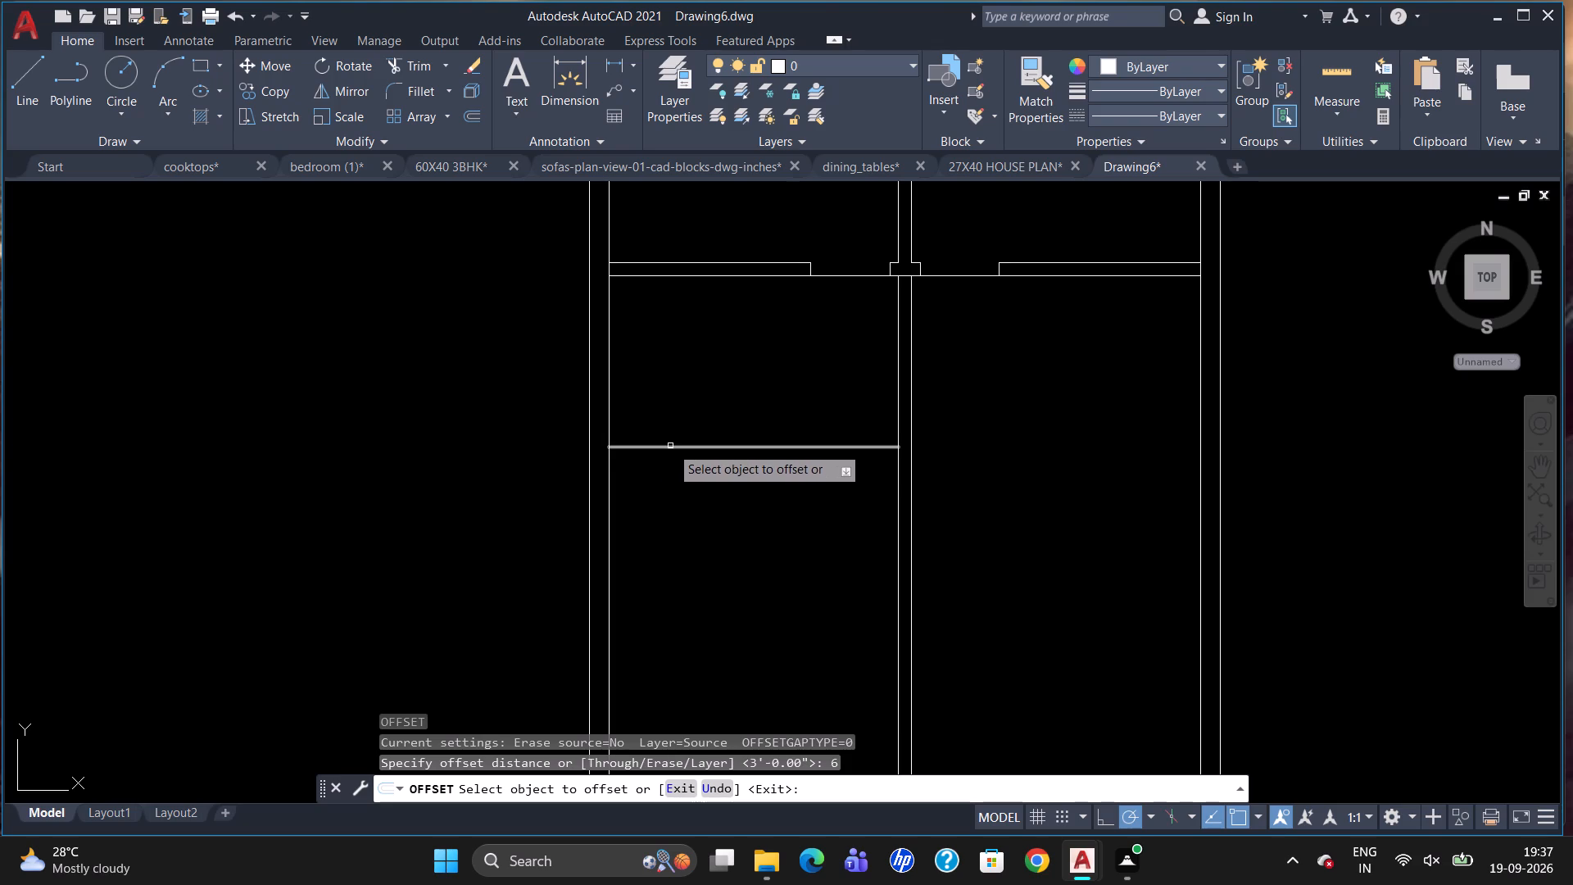
left_click_drag(670, 446, 679, 476)
left_click(681, 477)
Offset the left-side partition's lower line 11' downward to set the middle room's depth.
scroll(876, 437, "down", 1)
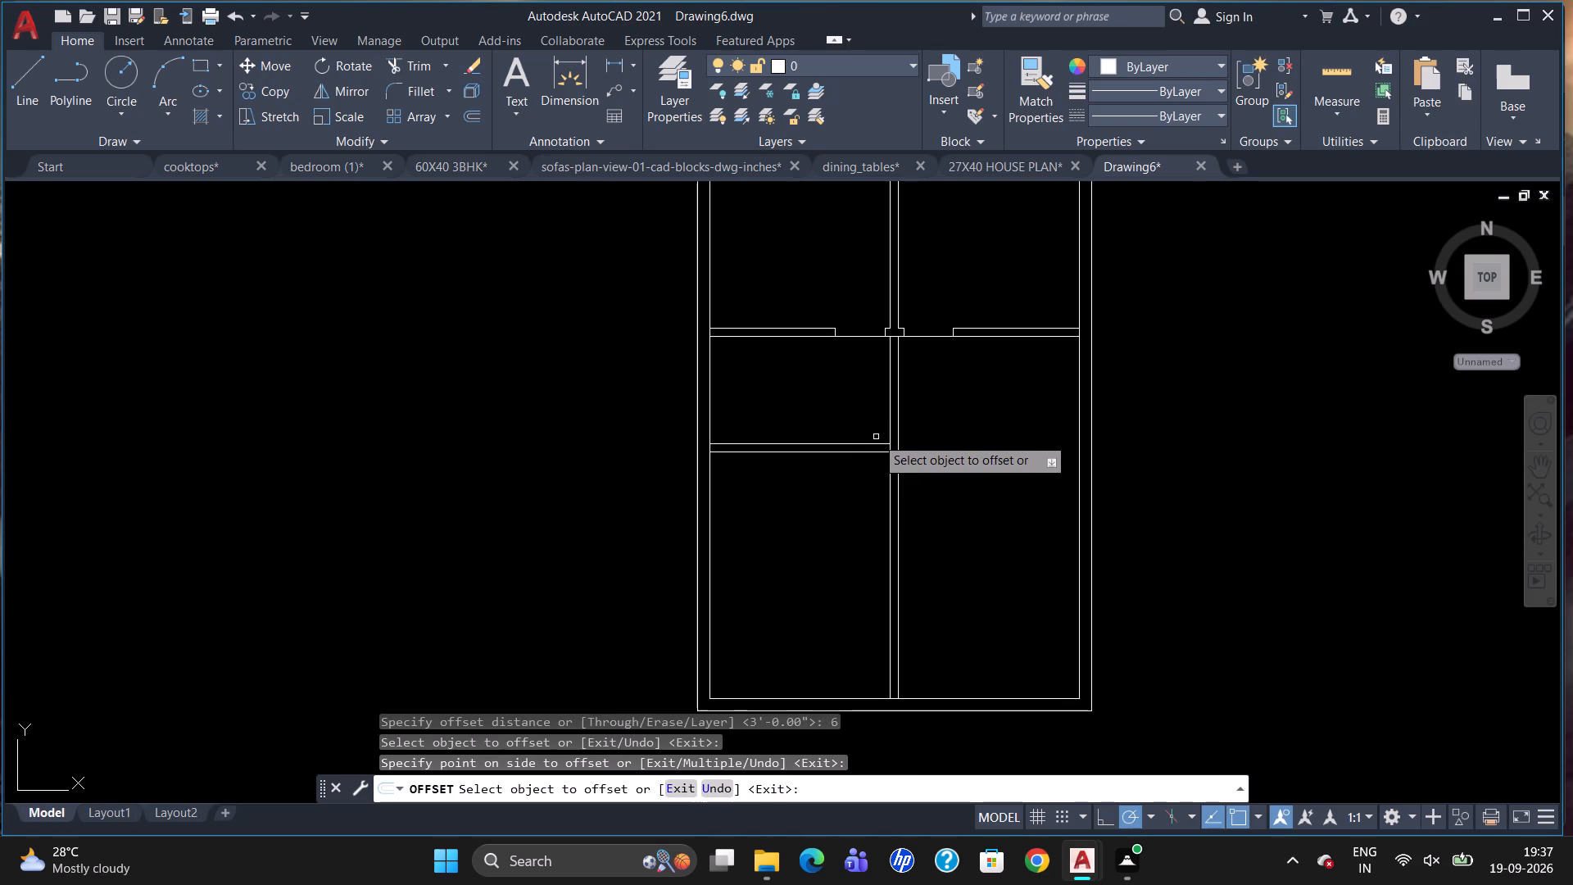
scroll(888, 471, "up", 1)
scroll(923, 314, "down", 1)
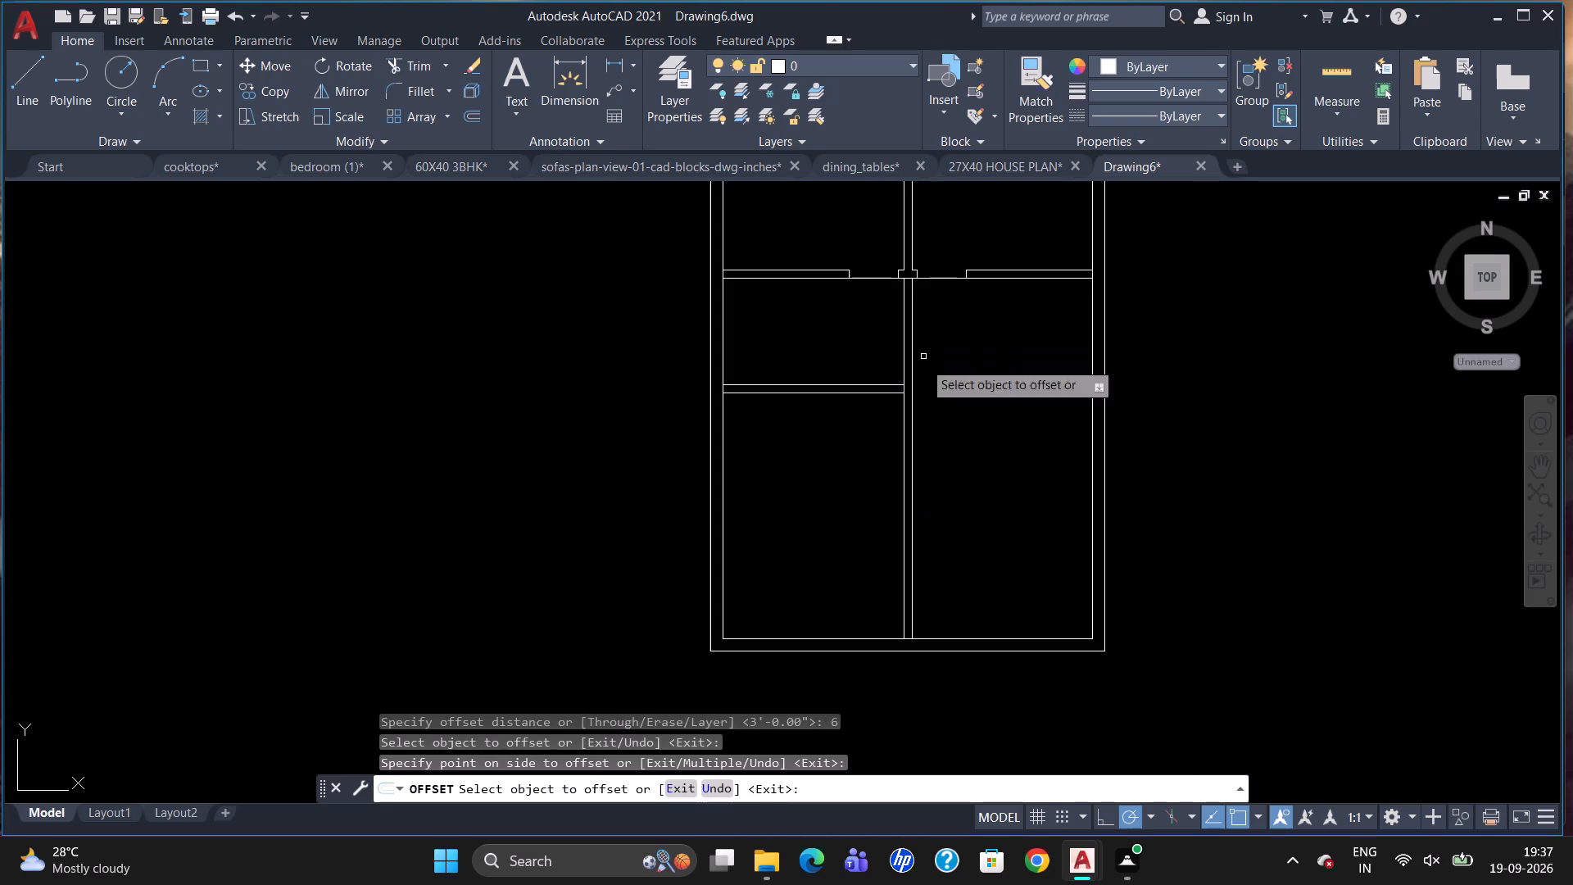
scroll(924, 437, "down", 1)
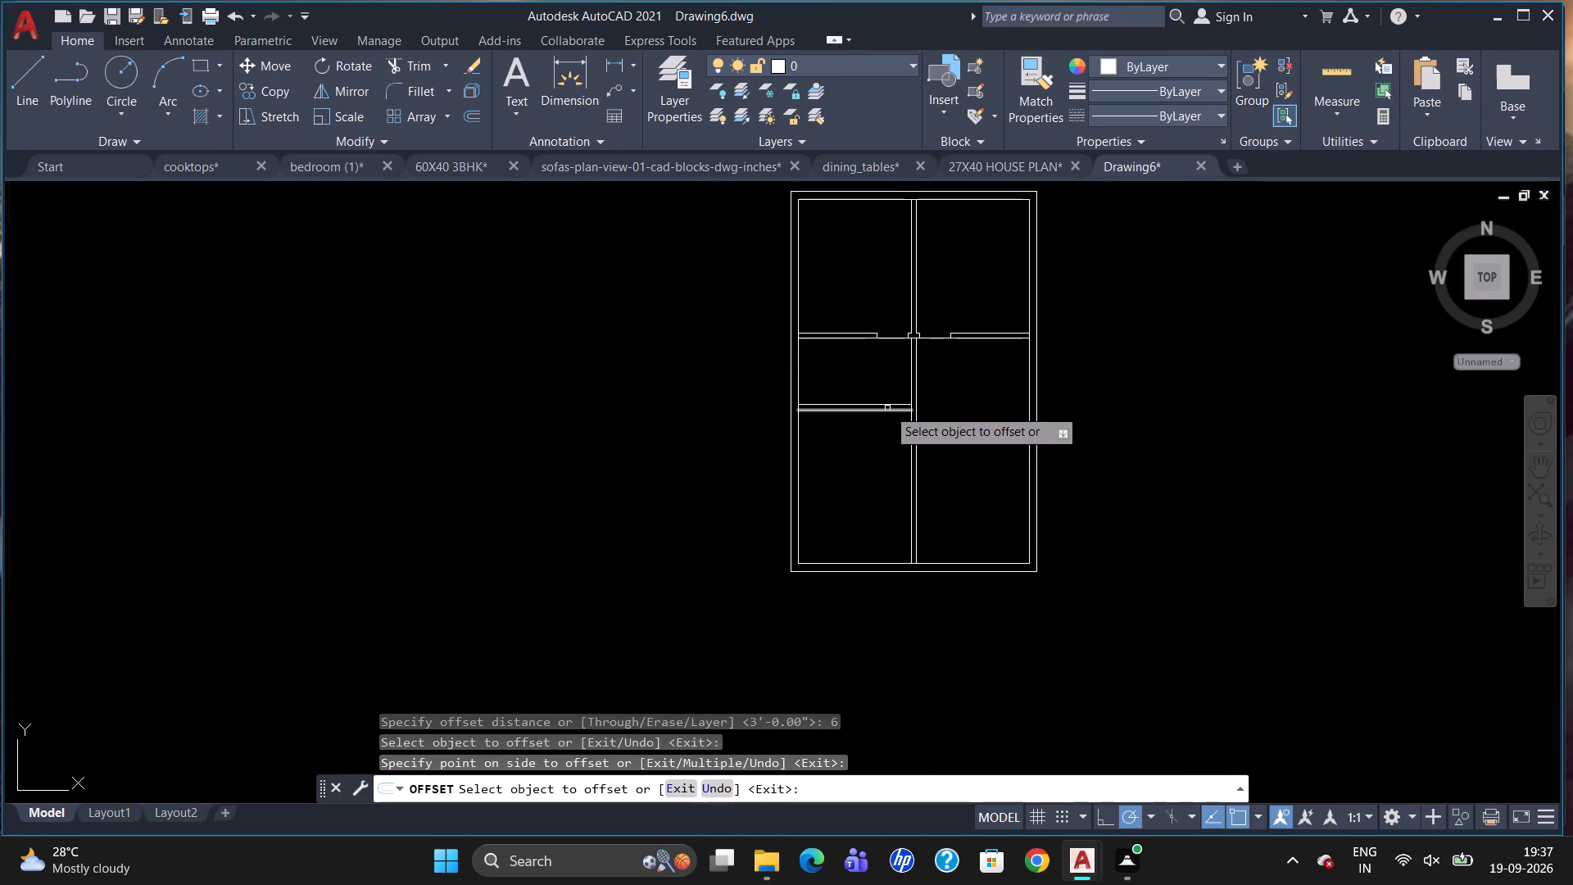
scroll(887, 415, "up", 1)
left_click_drag(892, 406, 895, 413)
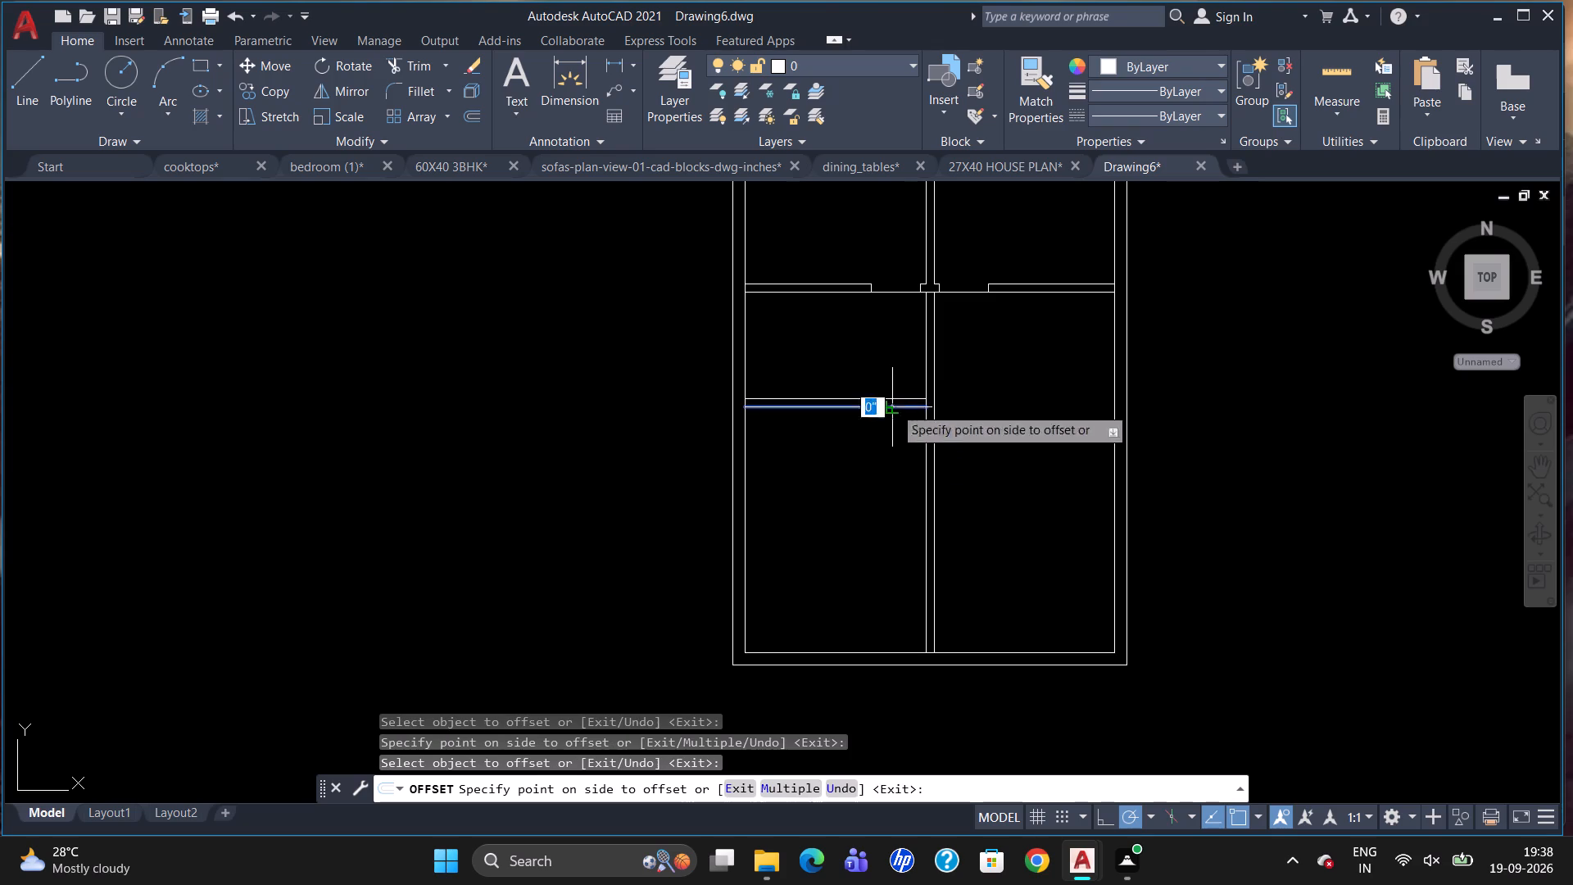
left_click_drag(895, 413, 895, 459)
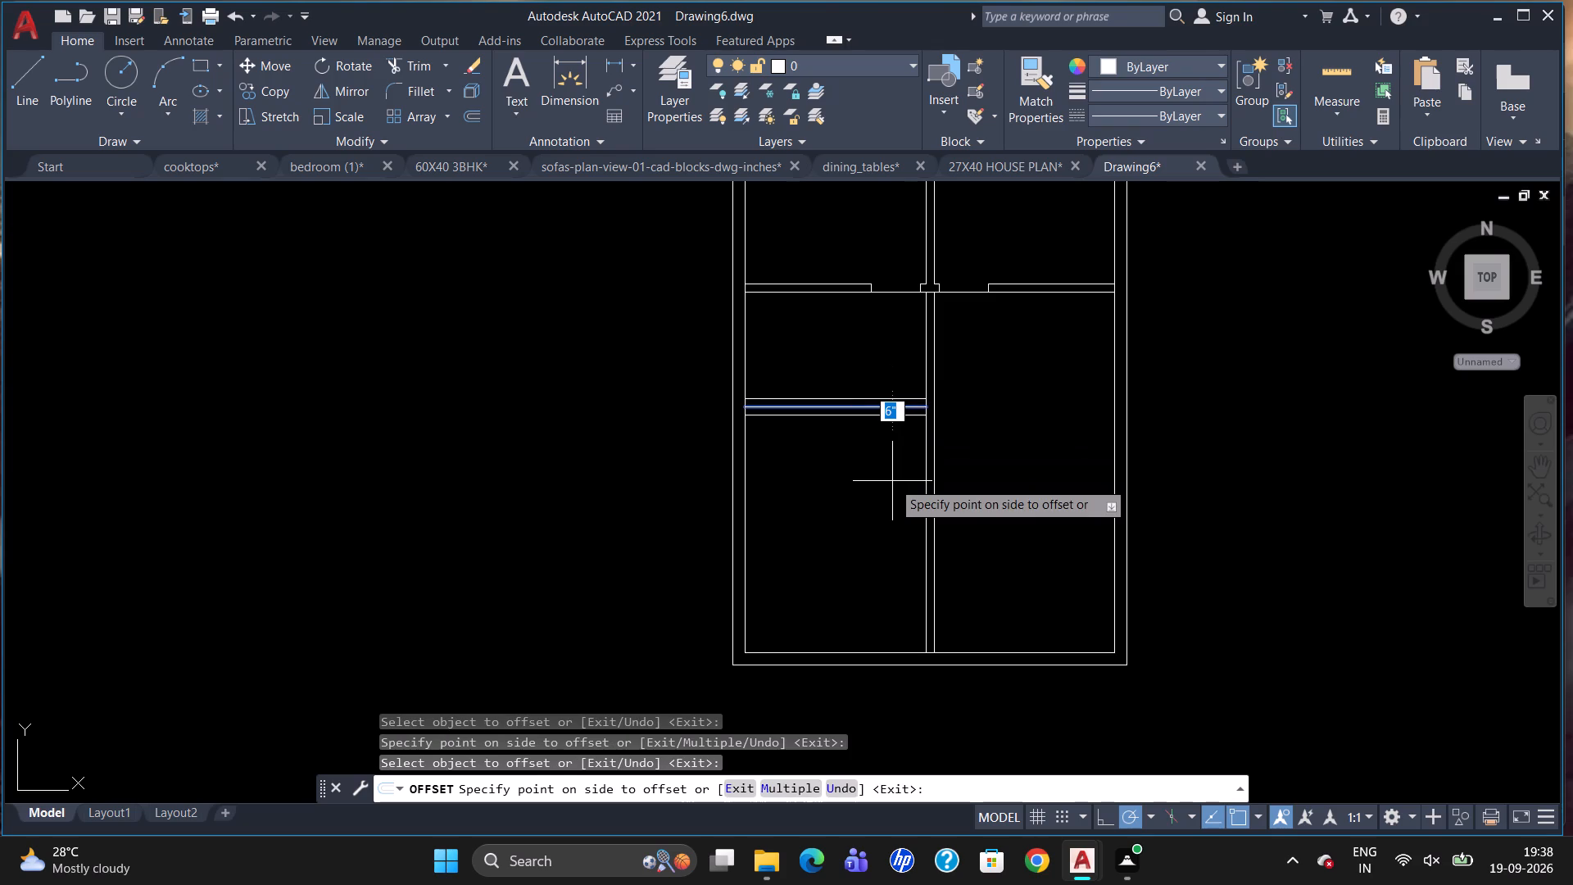
type("11'")
key("Return")
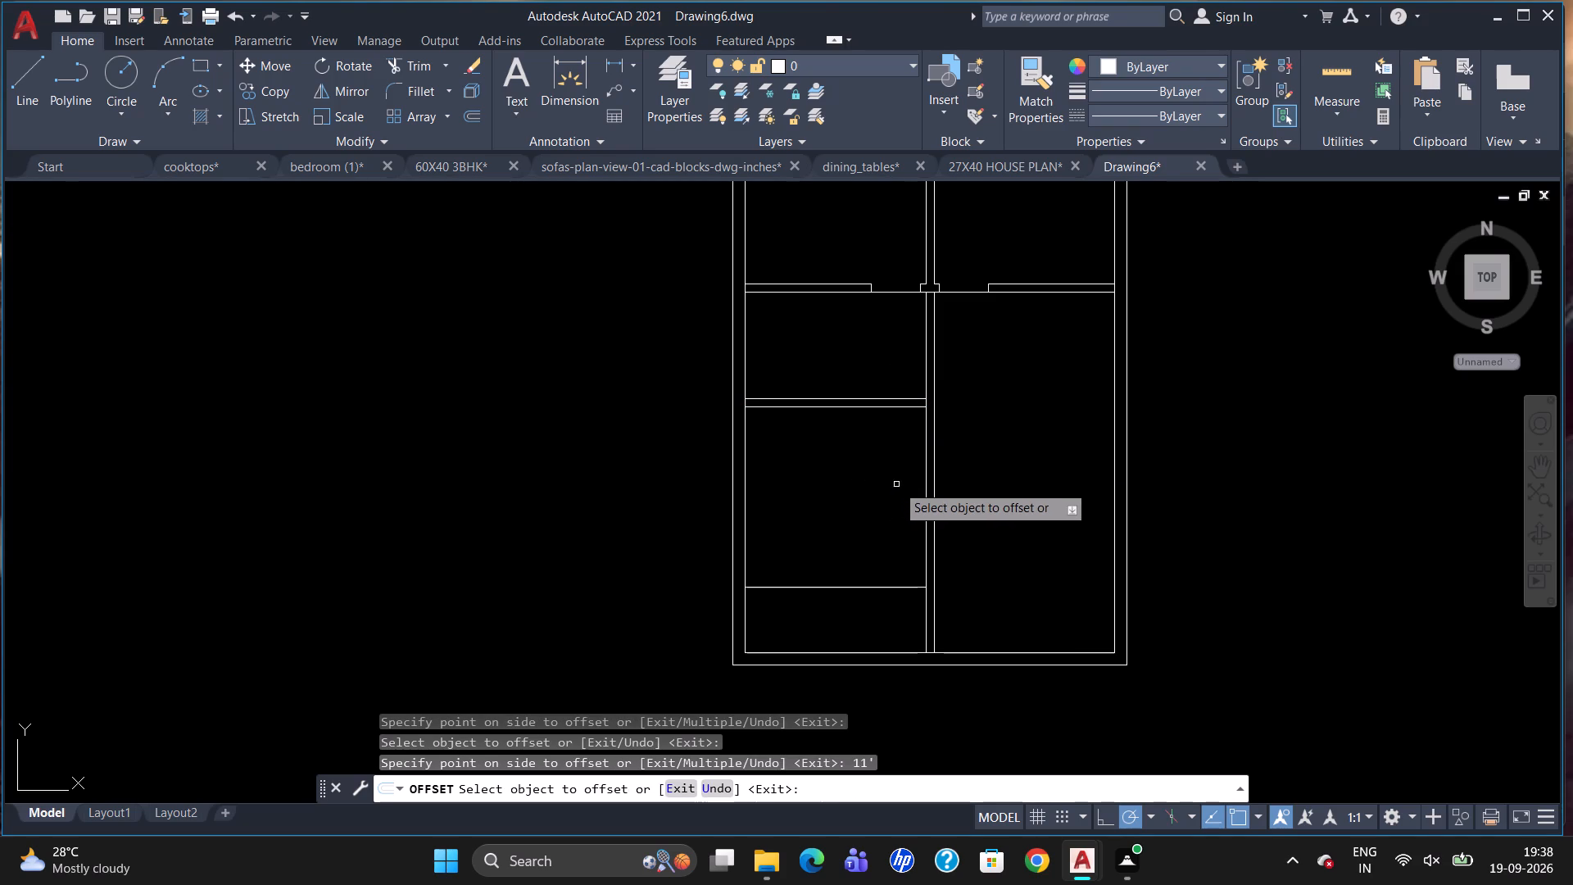
Offset the middle room's bottom line 6" downward to form the second left-side partition wall.
left_click_drag(886, 584, 889, 602)
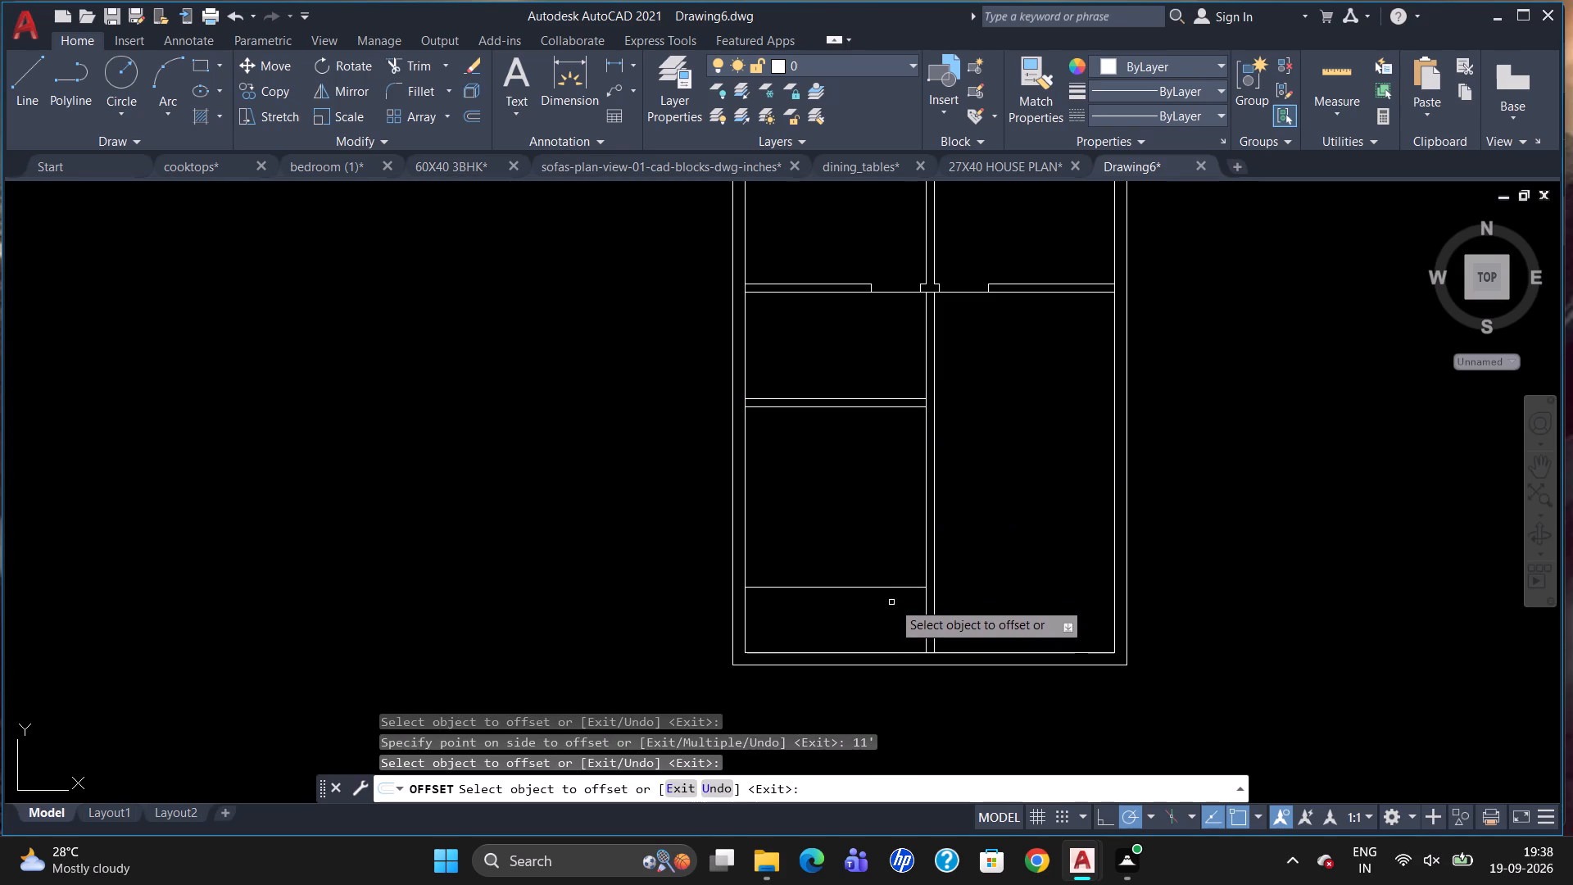
left_click_drag(892, 586, 899, 612)
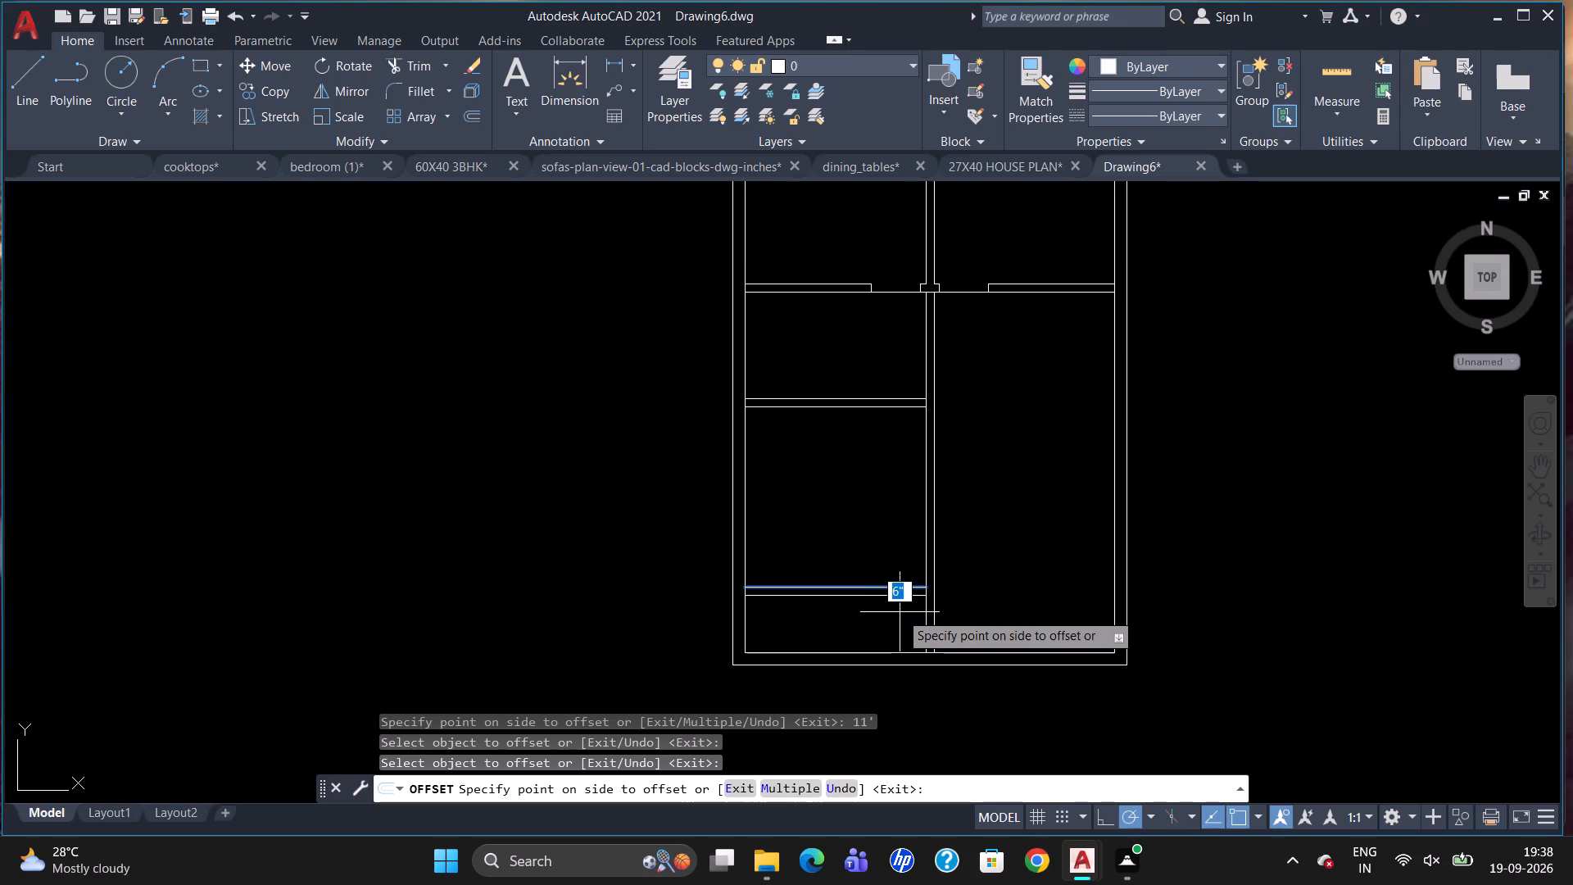
left_click(900, 612)
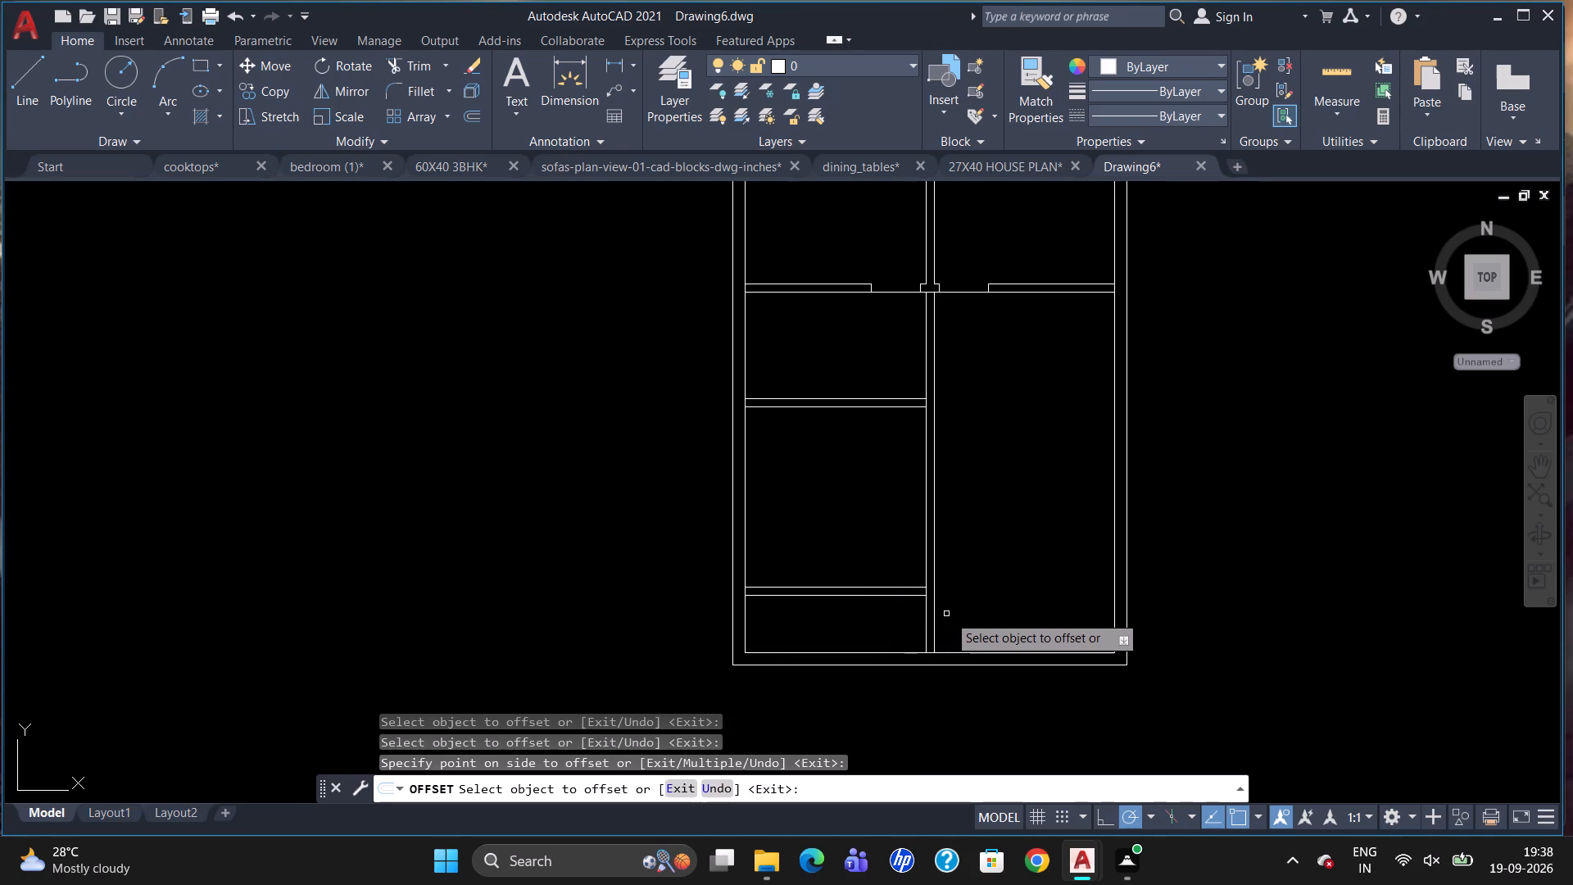
scroll(949, 615, "up", 1)
scroll(949, 615, "down", 1)
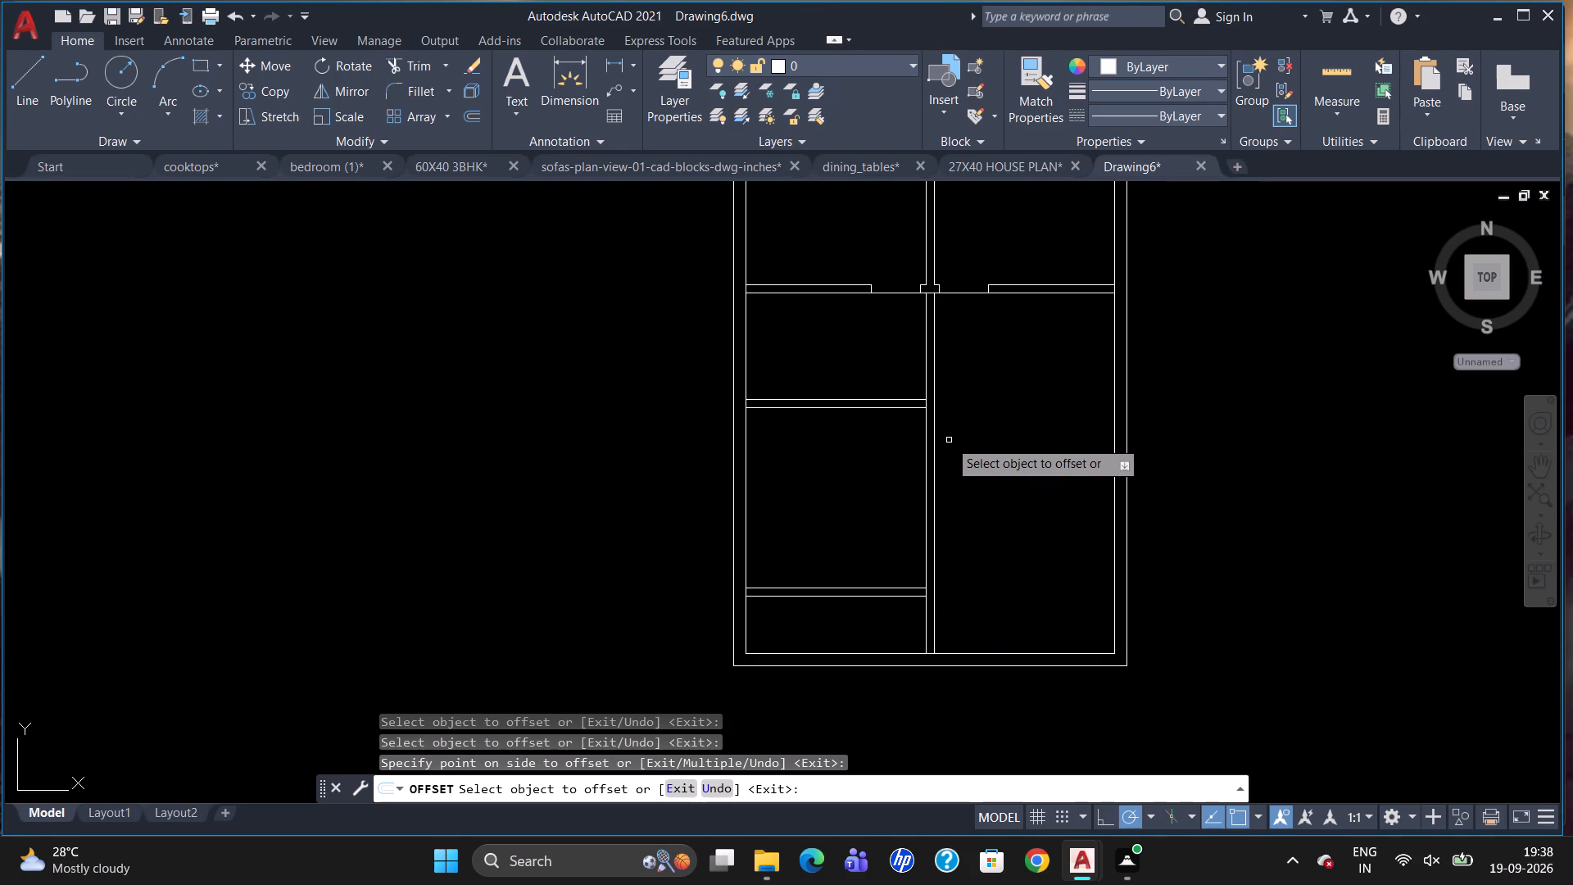
key("Escape")
Trim the vertical partition's left line where the two new left-side partitions meet it.
type("TR")
key("Return")
key("Return")
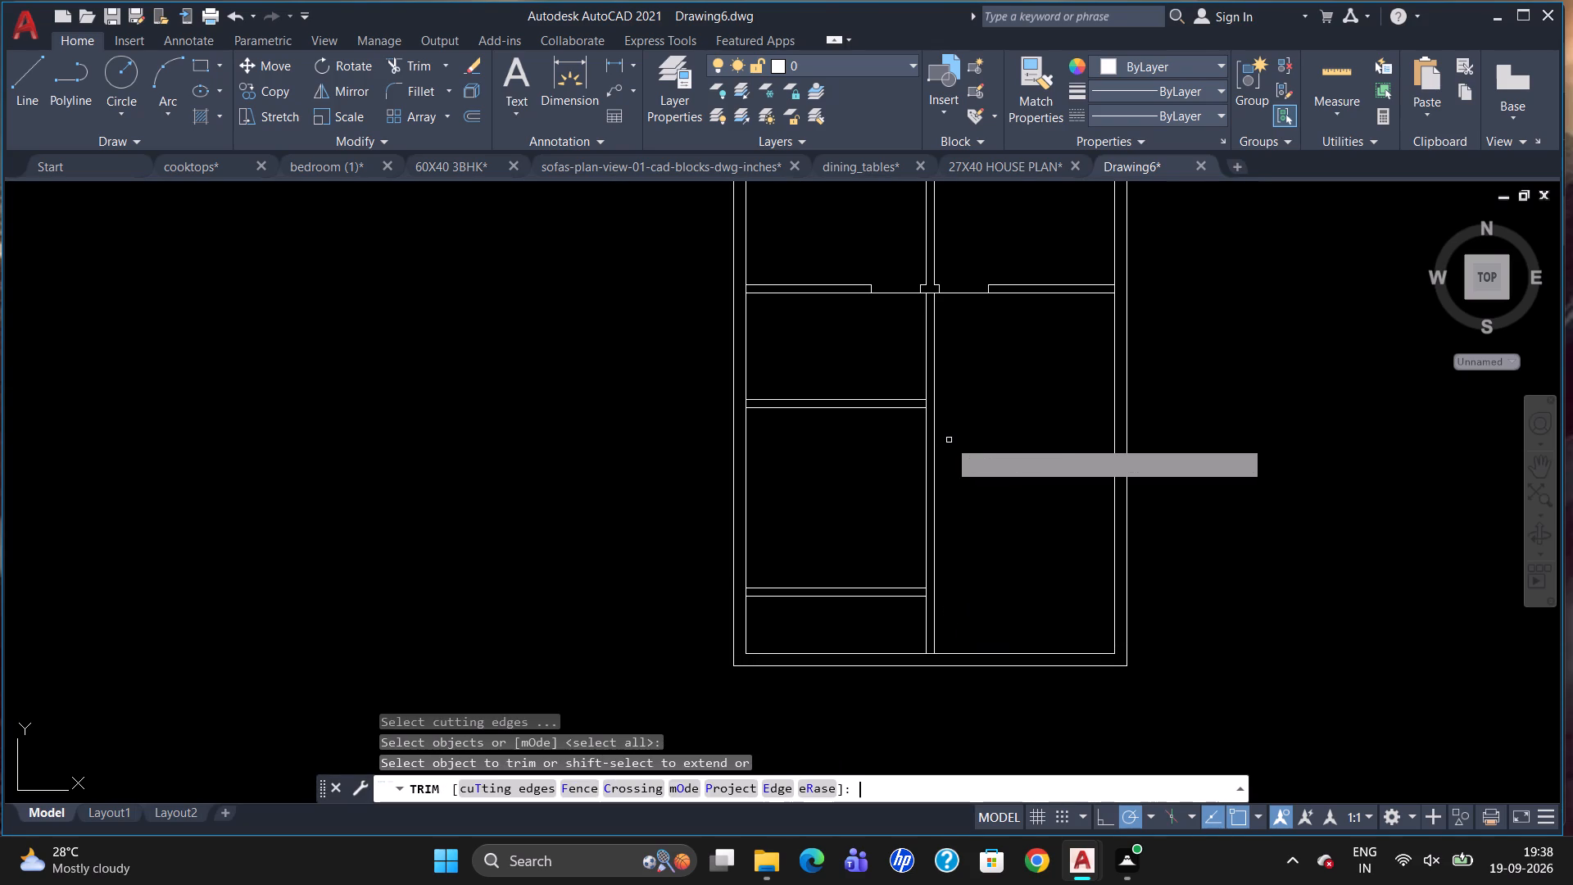
scroll(922, 436, "up", 2)
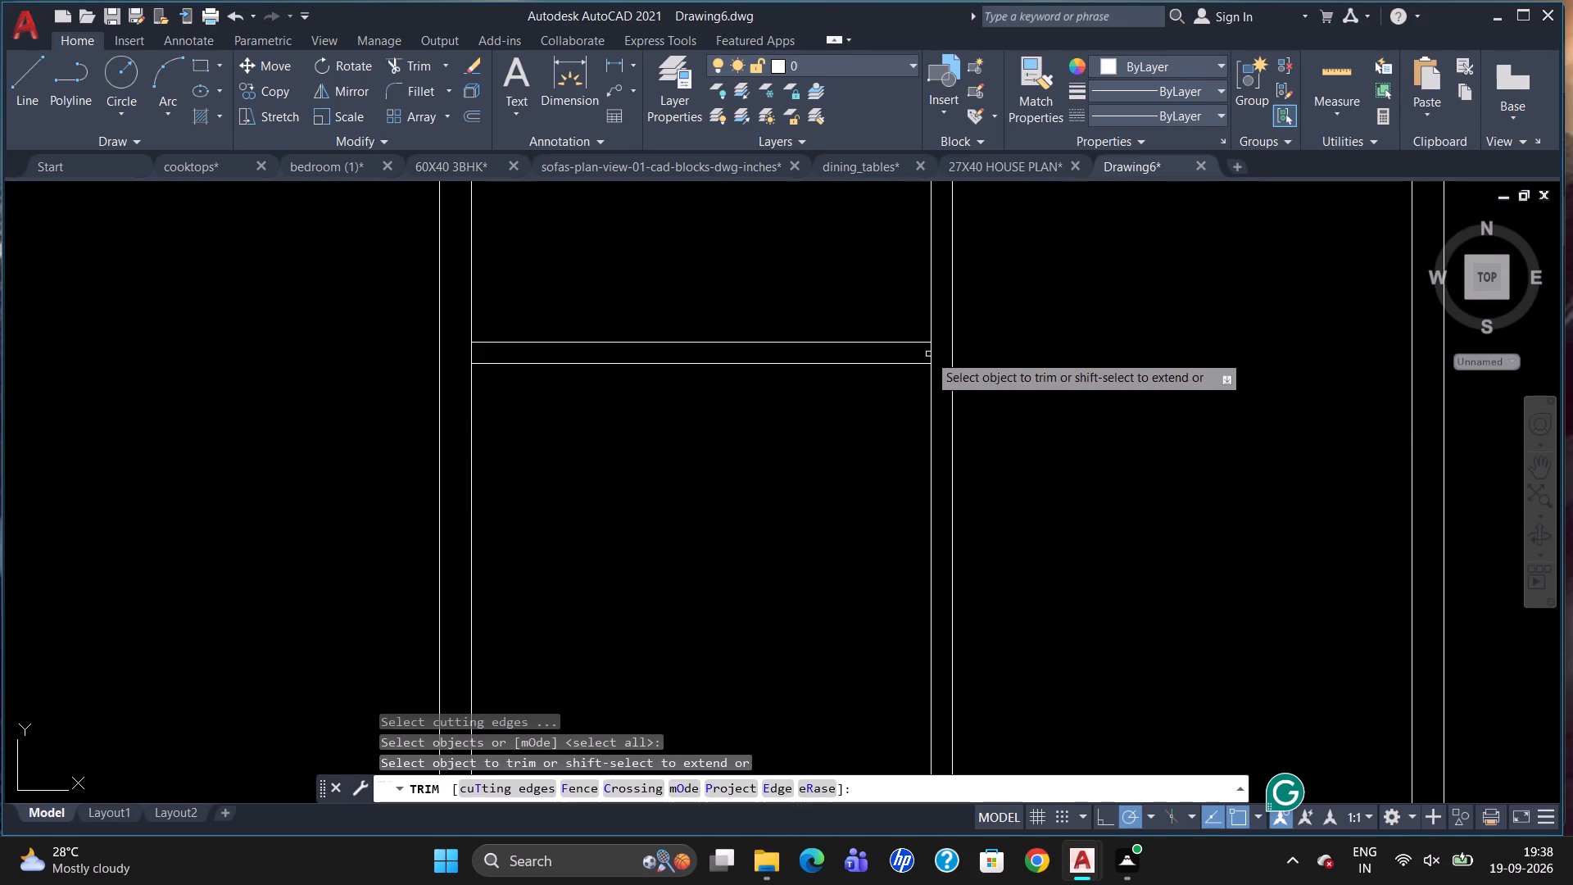
left_click(932, 350)
scroll(932, 353, "down", 2)
scroll(935, 561, "up", 2)
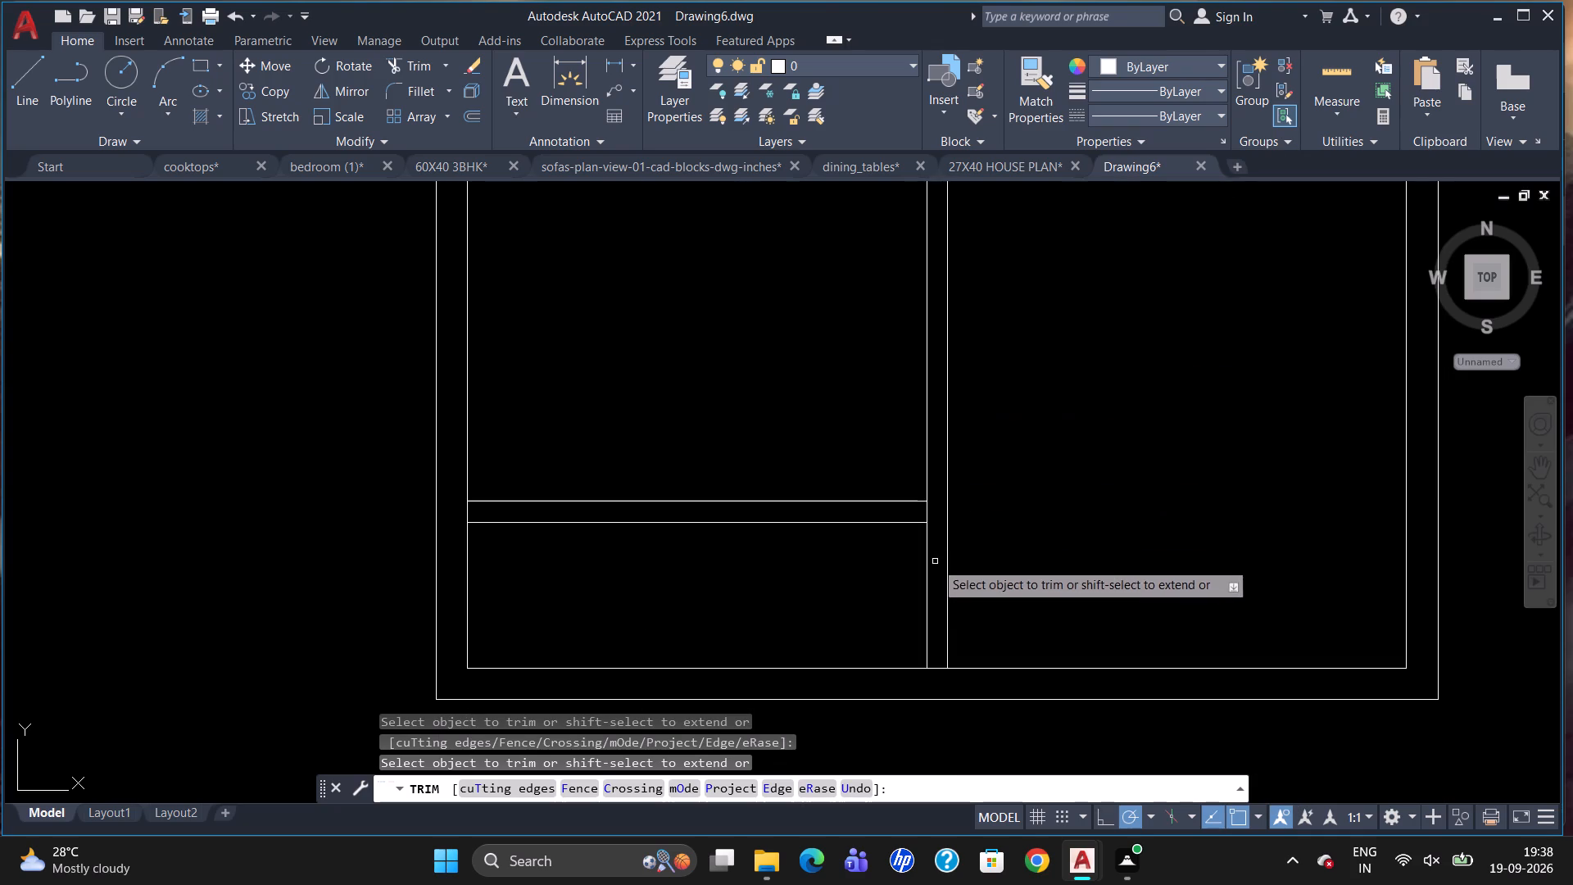
left_click(926, 515)
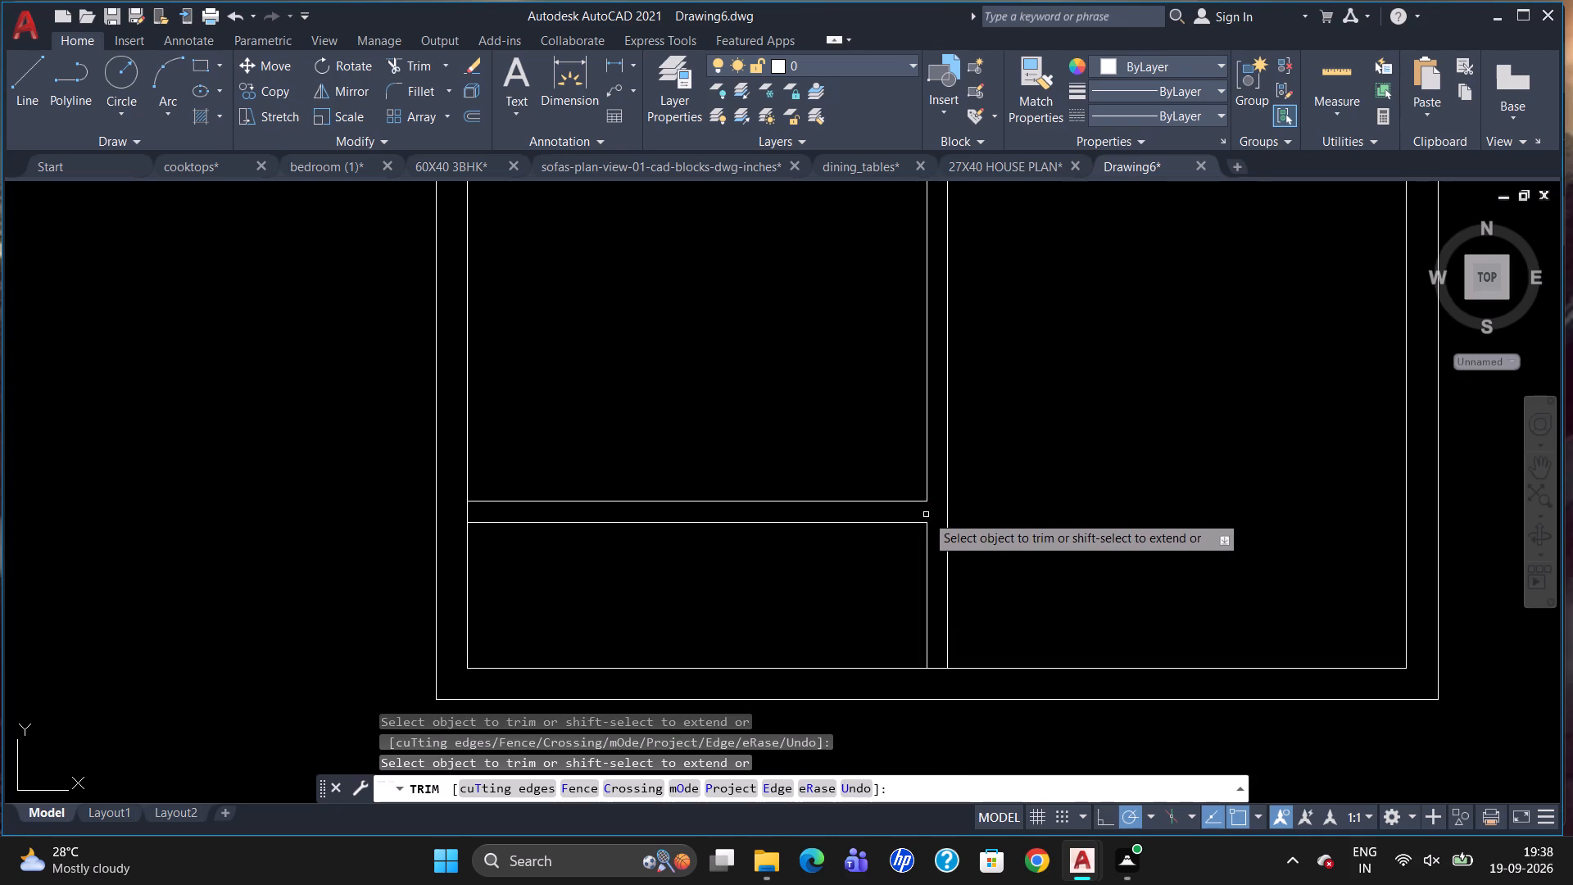
scroll(948, 507, "down", 2)
key("Escape")
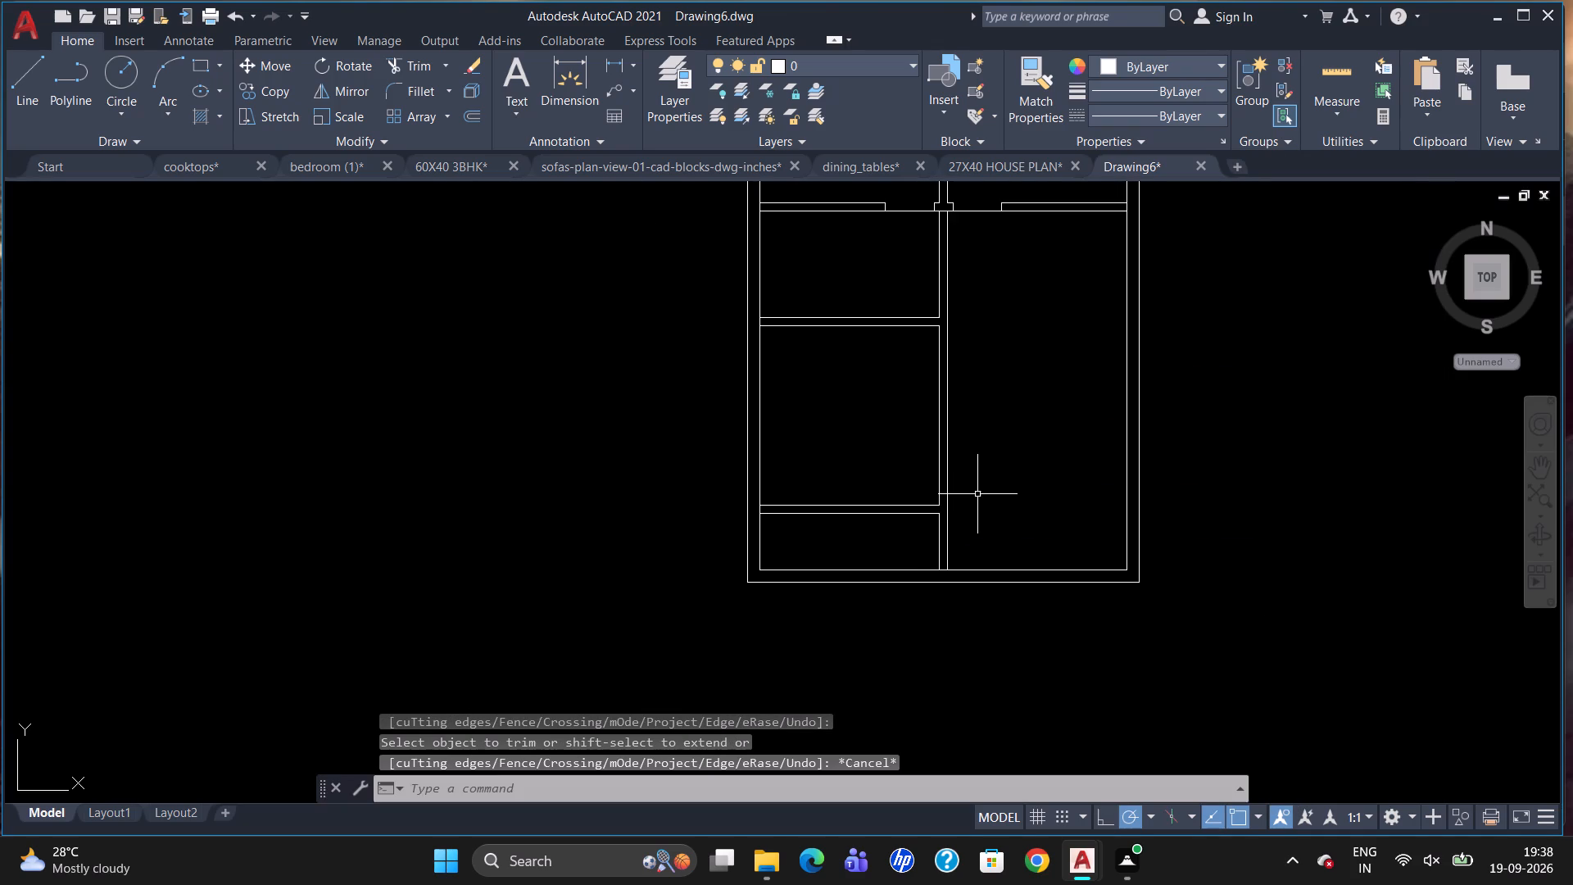
Draw a 6" door jamb line across the vertical partition, tracked 4" below the middle left room's upper corner.
key("l")
key("Return")
type("TK")
key("Return")
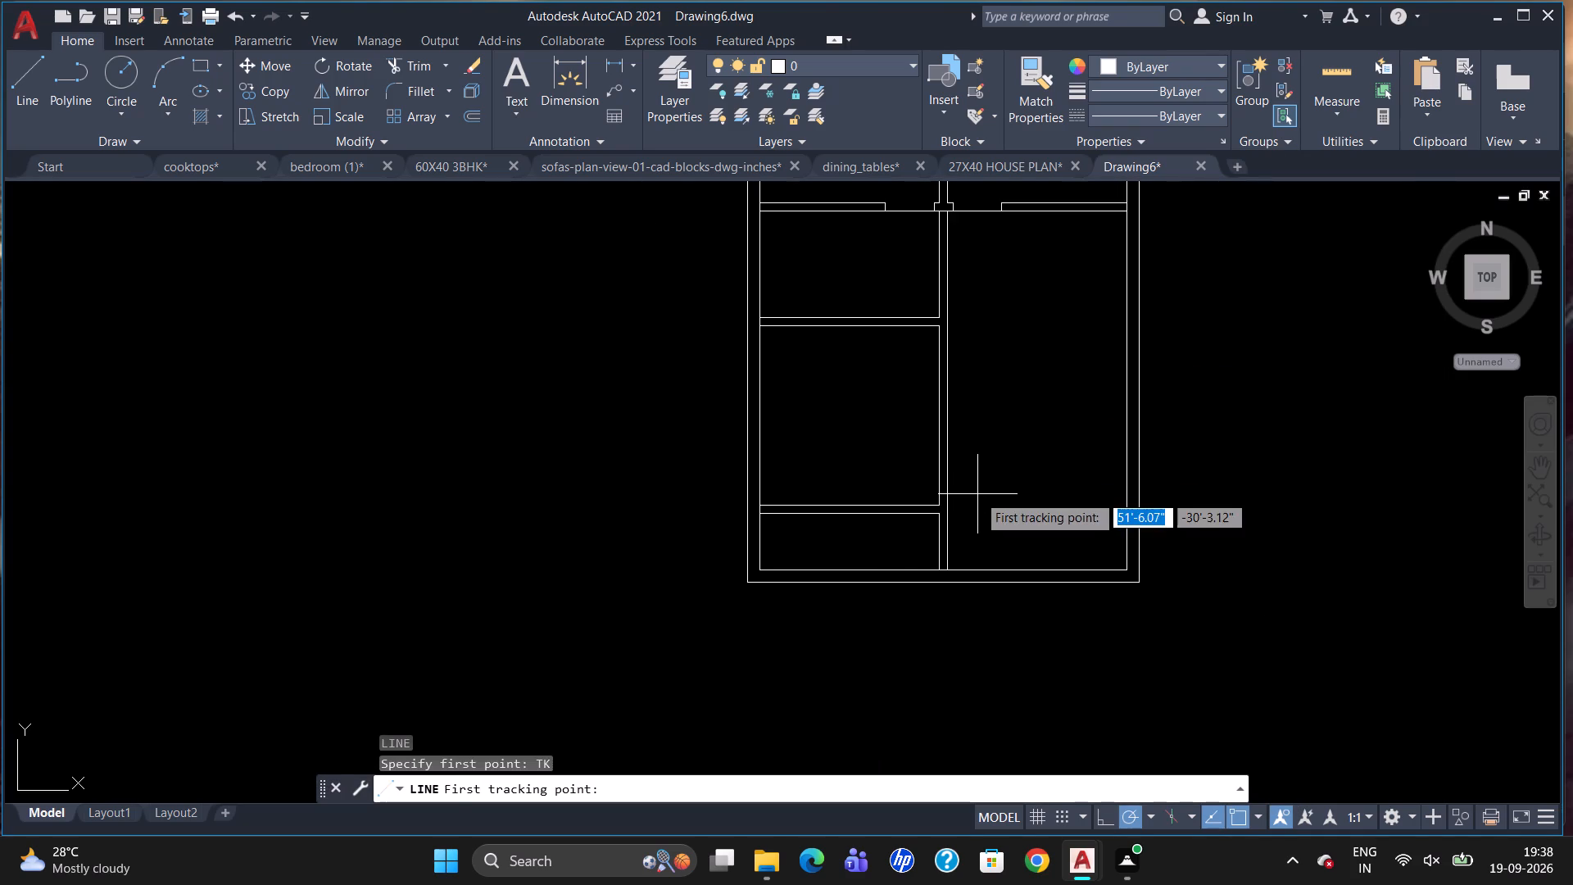
left_click_drag(939, 329, 942, 334)
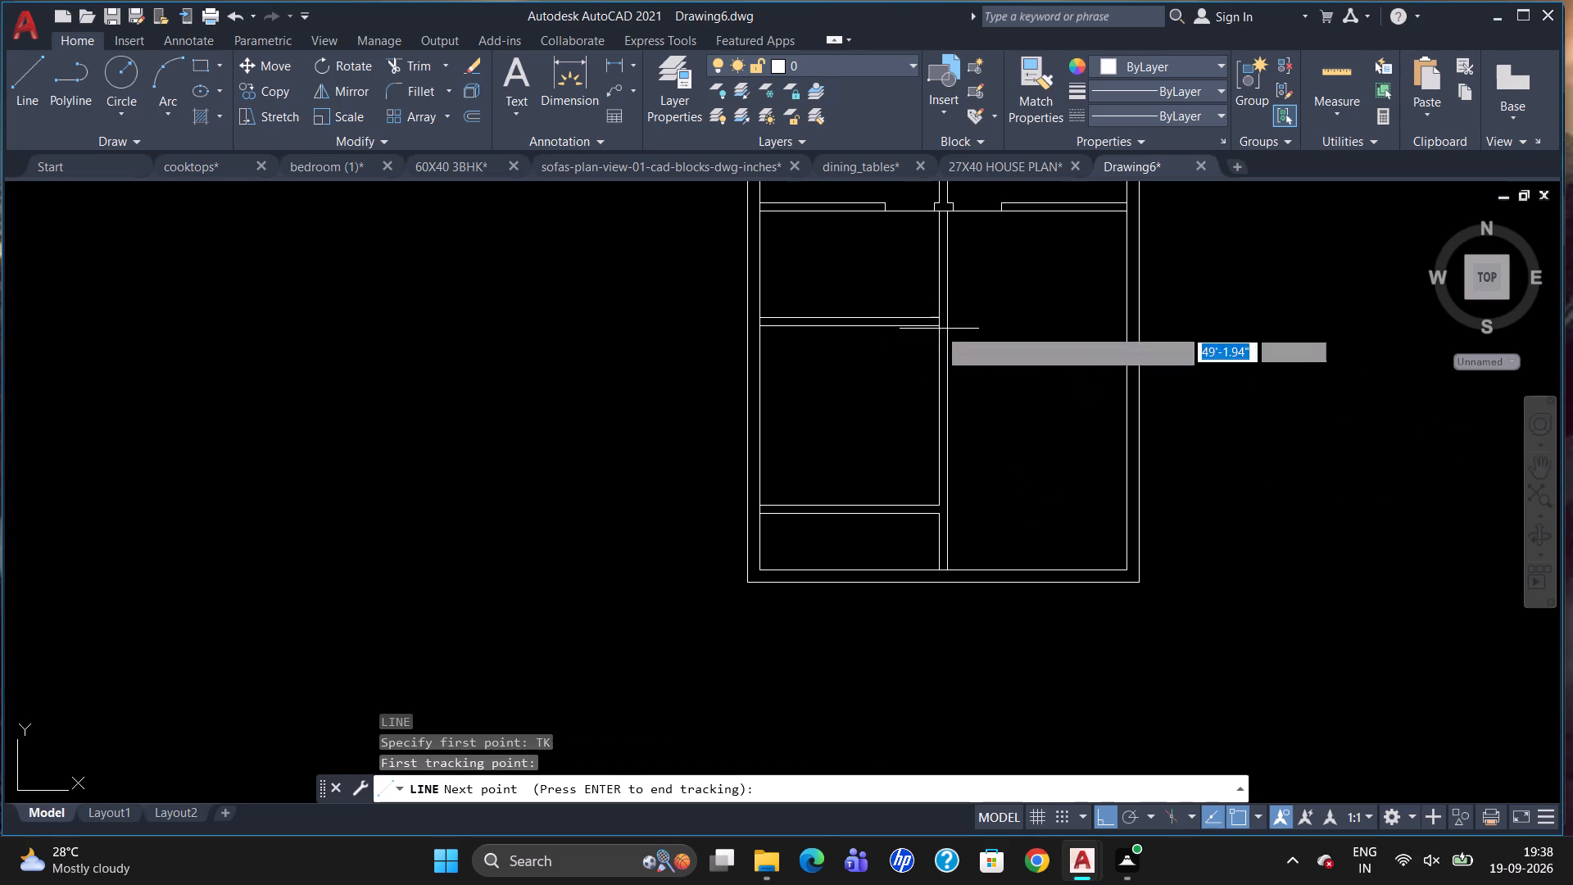
left_click_drag(942, 334, 944, 388)
key("4")
key("Return")
key("Return")
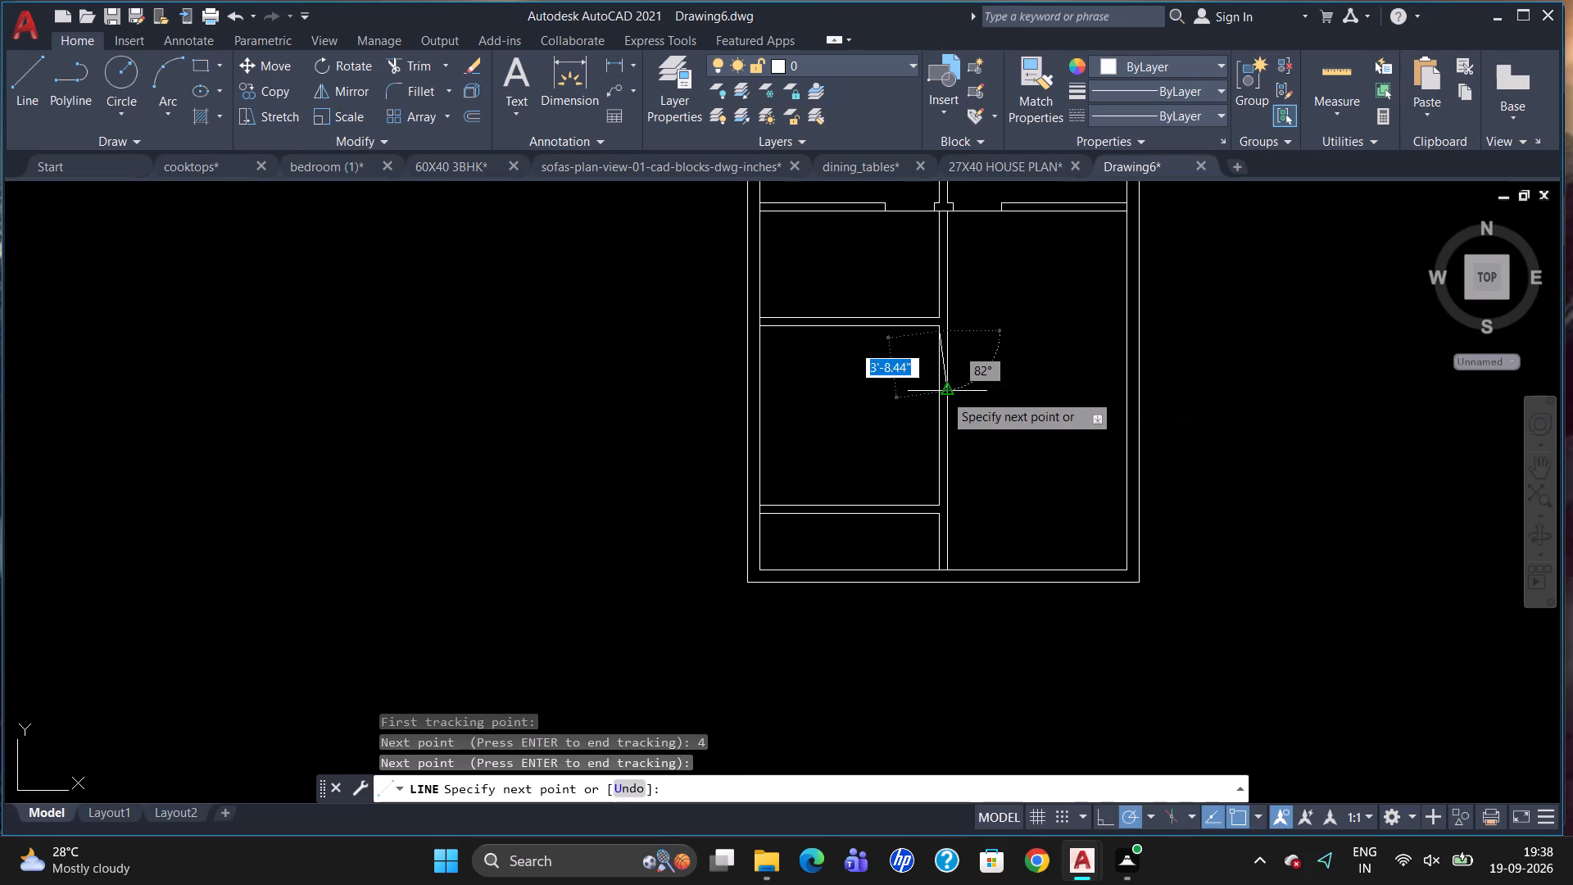
scroll(944, 331, "up", 3)
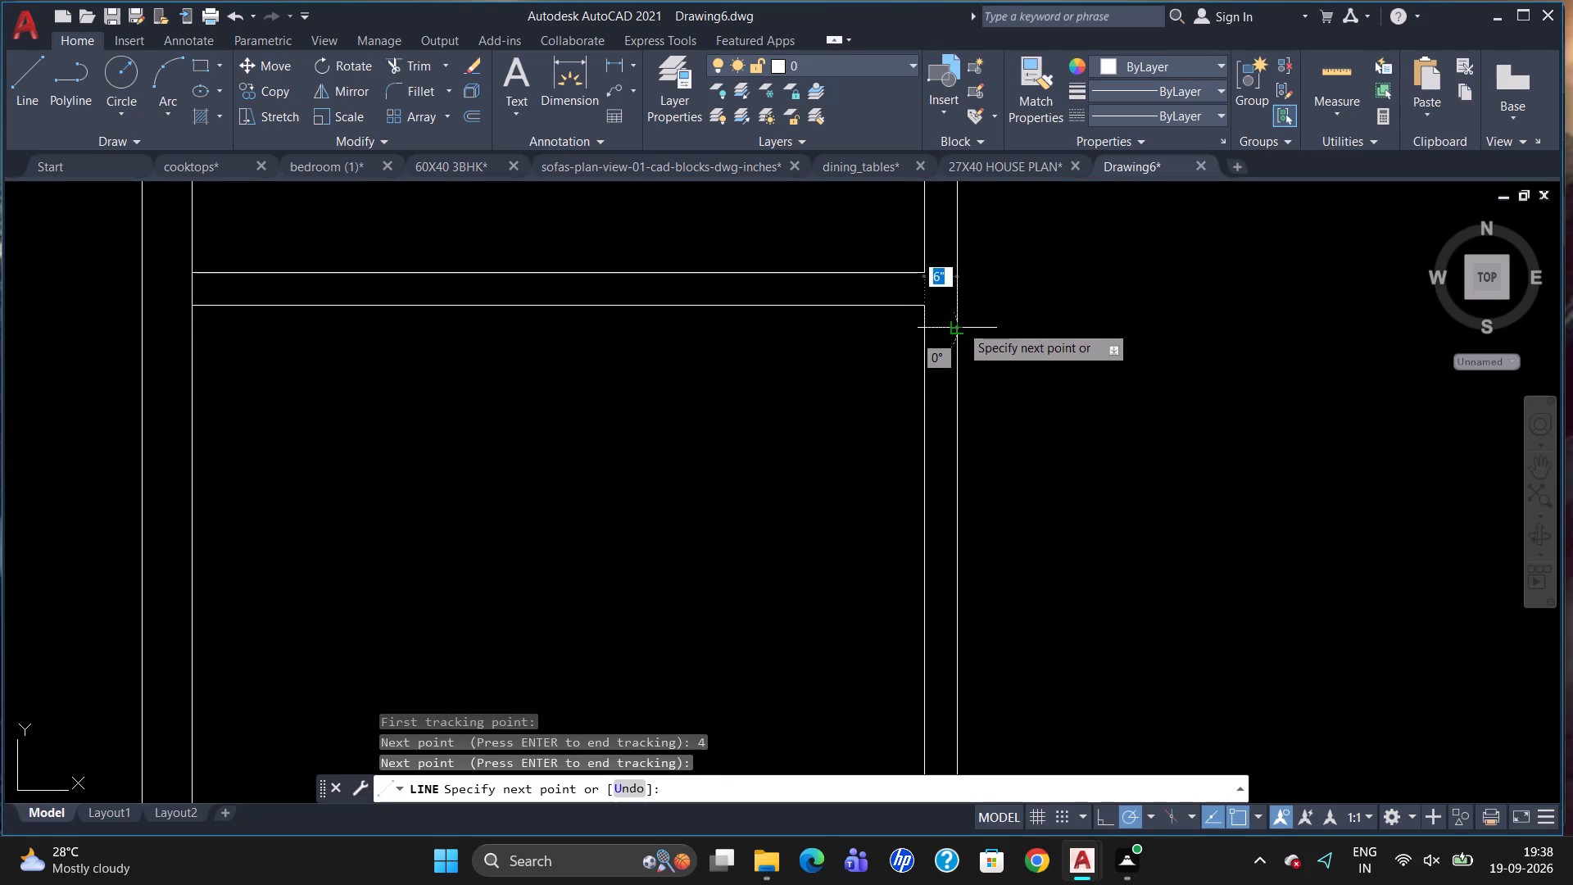
left_click(960, 323)
key("Escape")
Draw a door jamb line across the second left-side partition, tracked 4" left of the middle room's lower-right corner.
key("l")
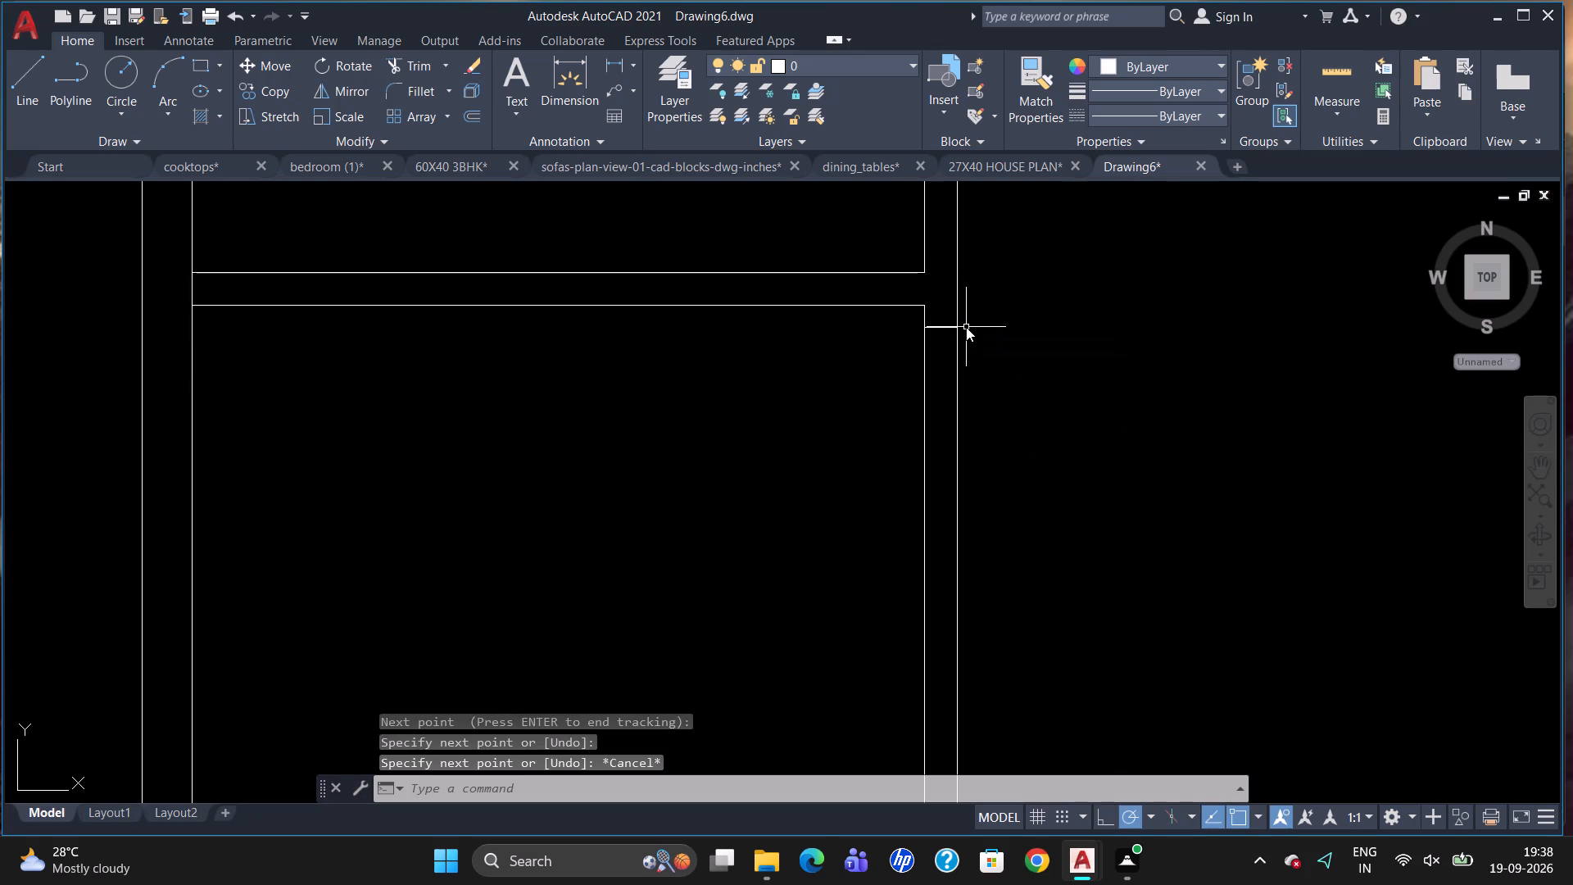
key("Return")
type("TK")
key("Return")
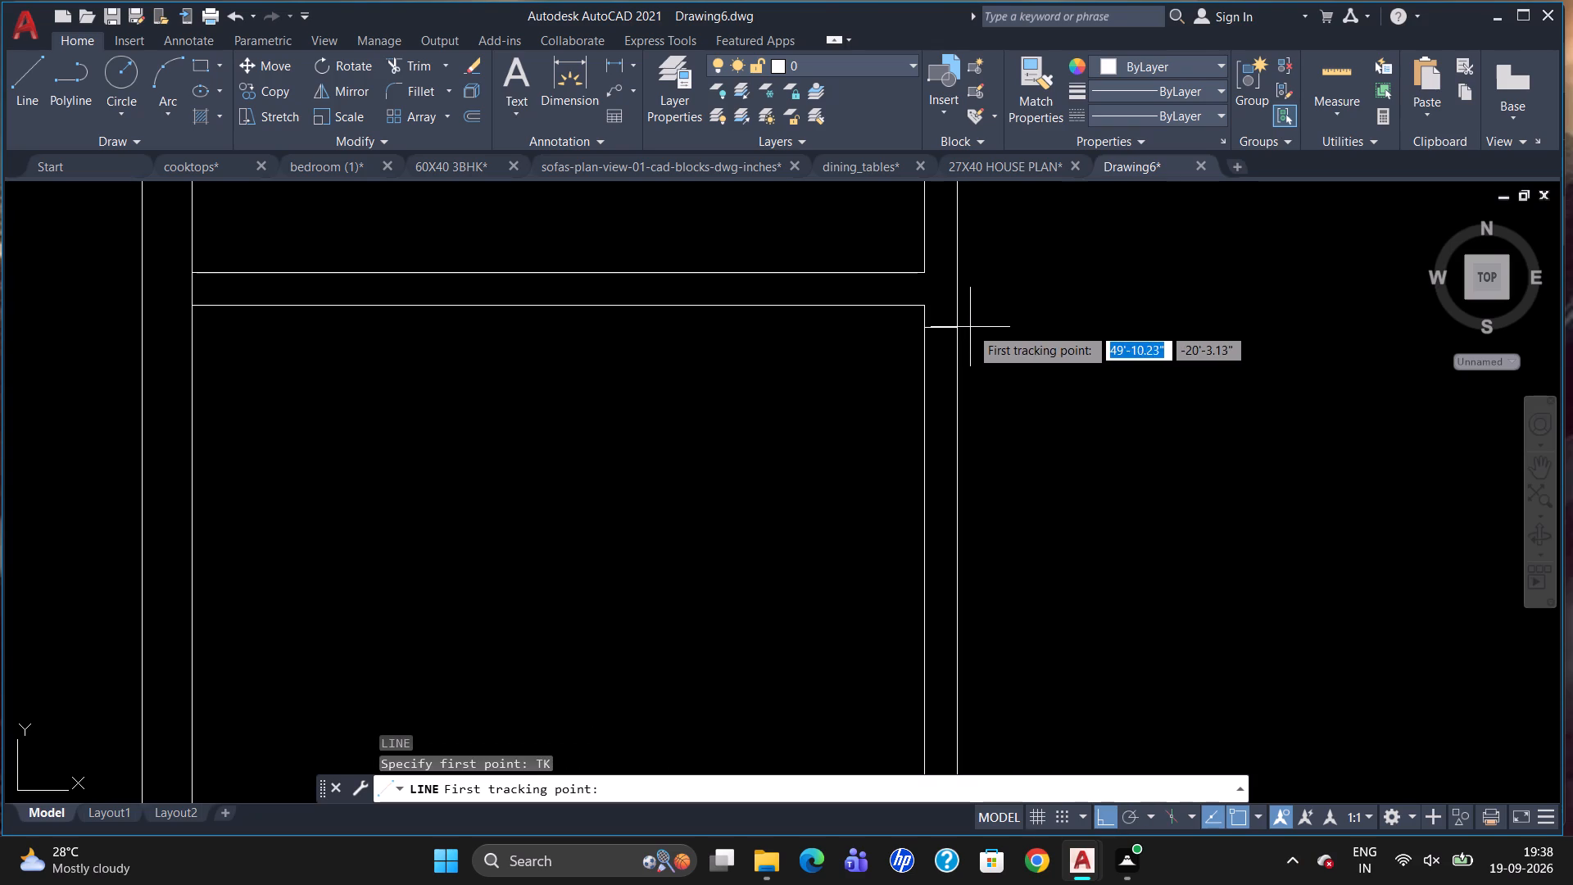
scroll(1013, 407, "down", 2)
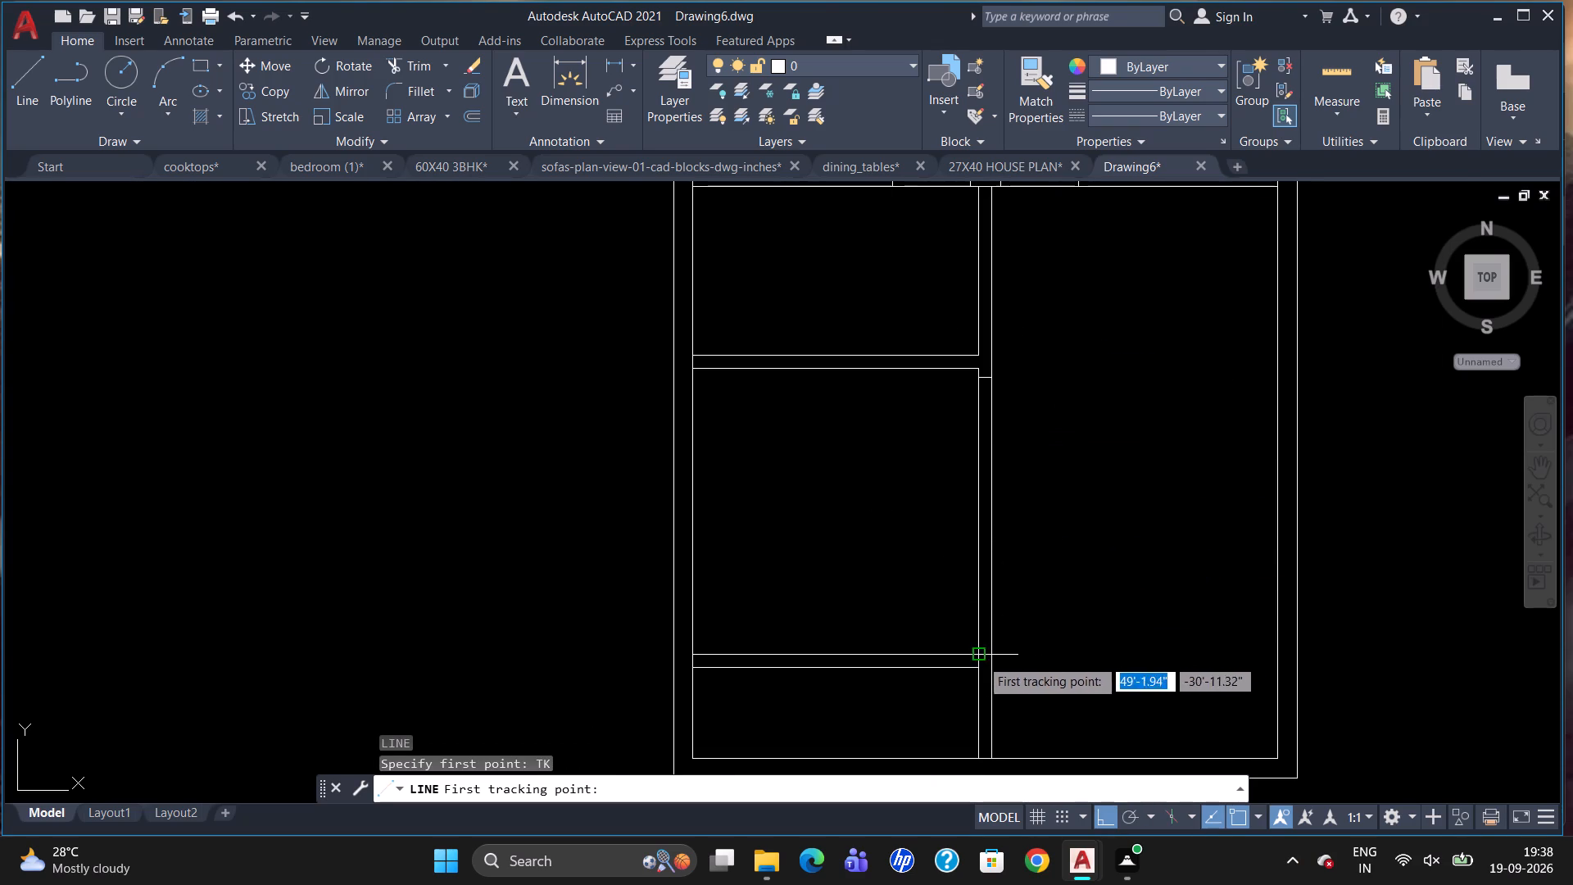
left_click_drag(977, 651, 963, 656)
key("4")
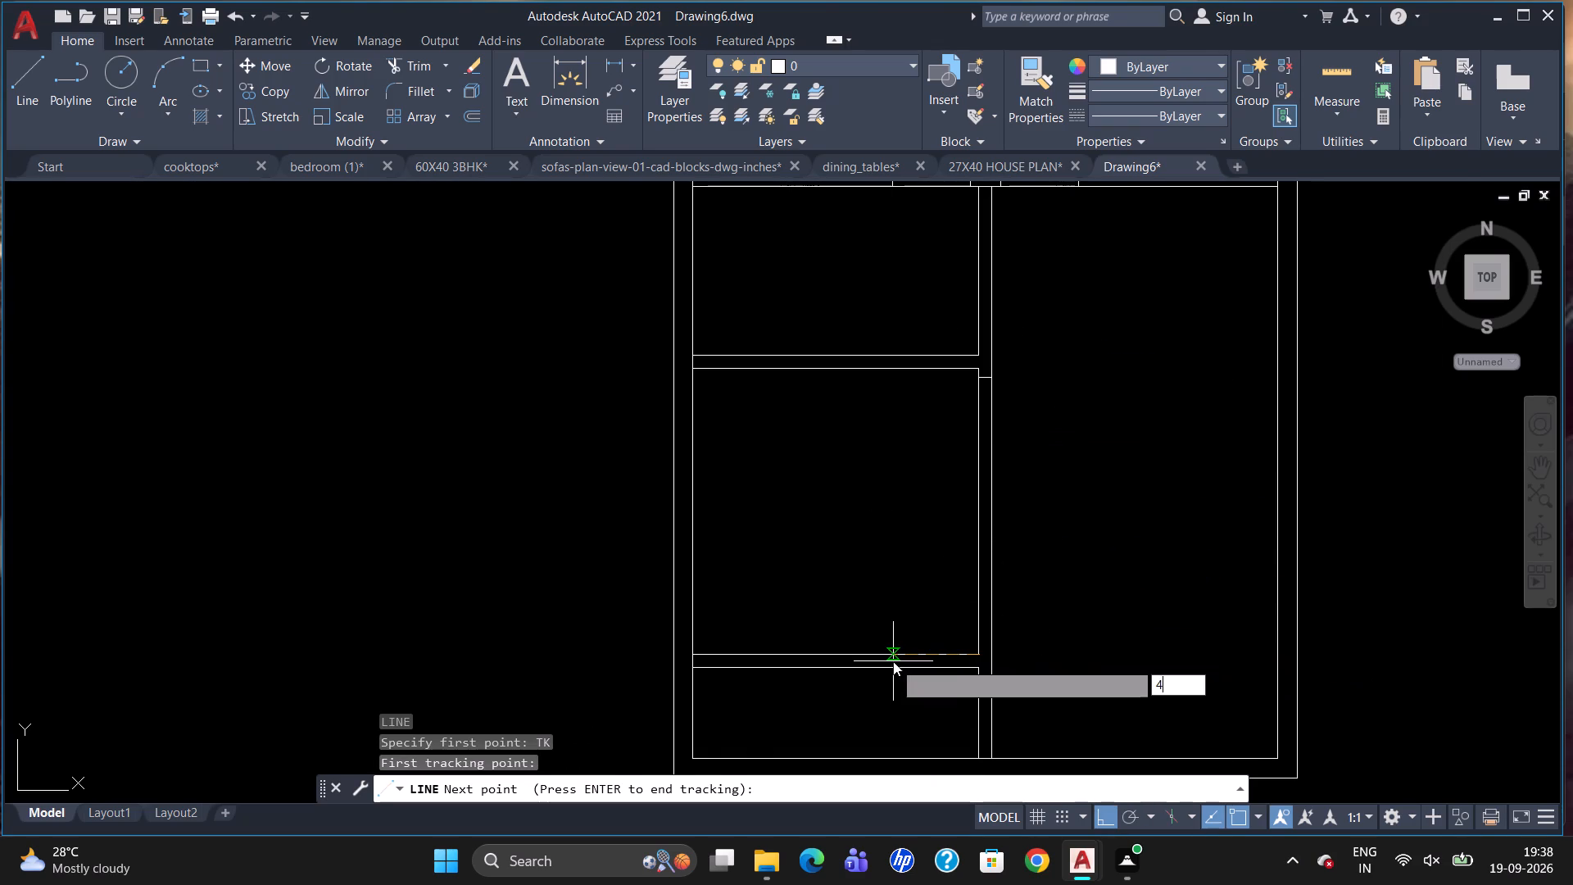
key("Return")
key("Return")
scroll(1020, 674, "up", 1)
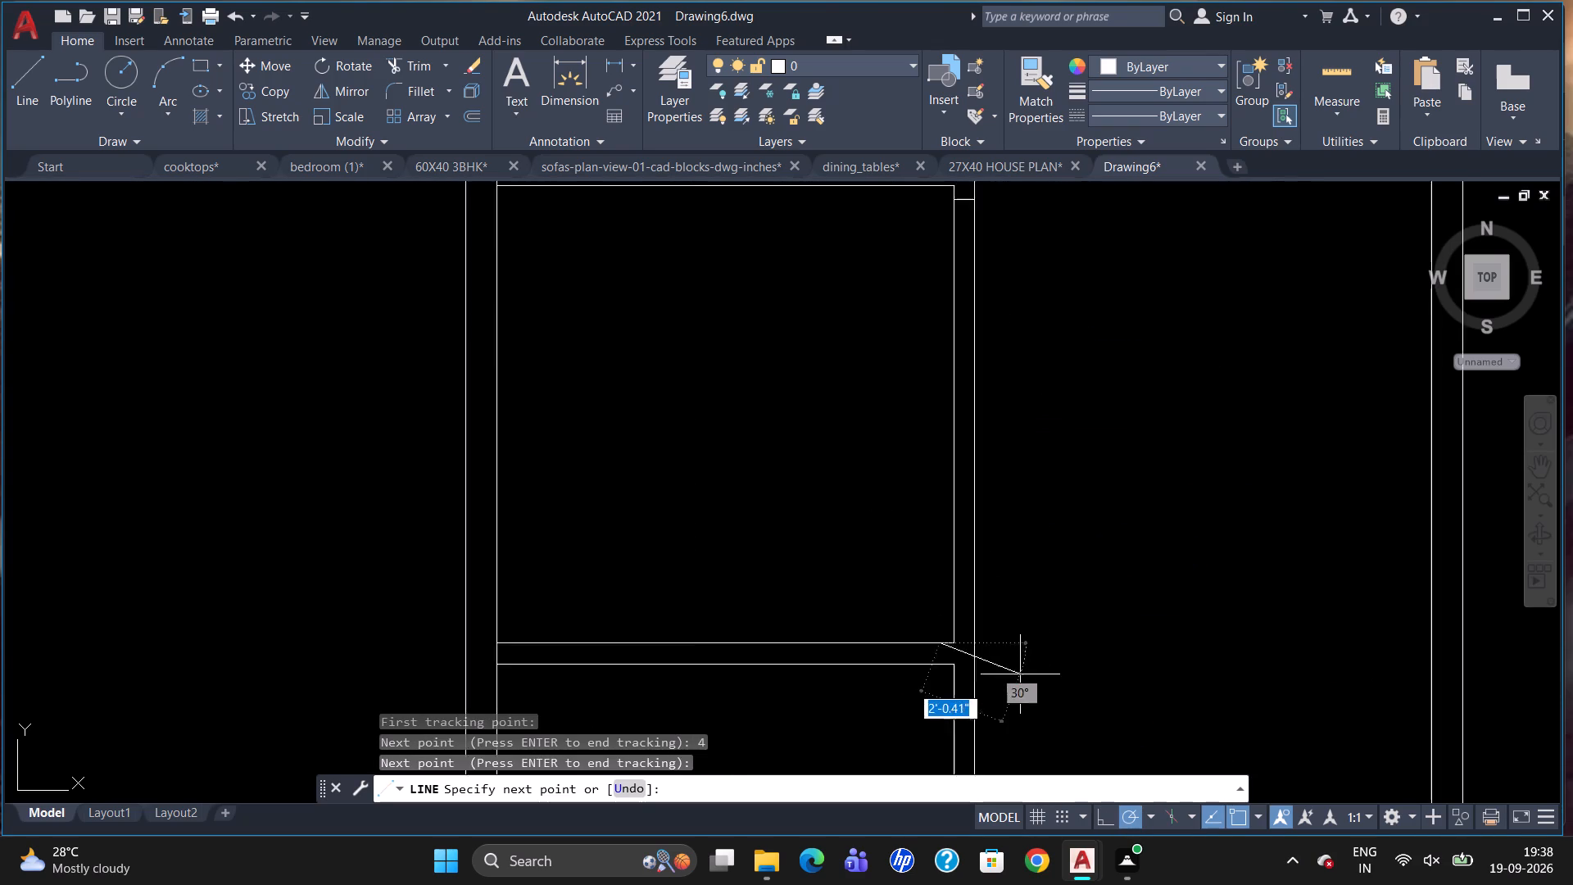
scroll(1020, 674, "up", 1)
left_click(892, 660)
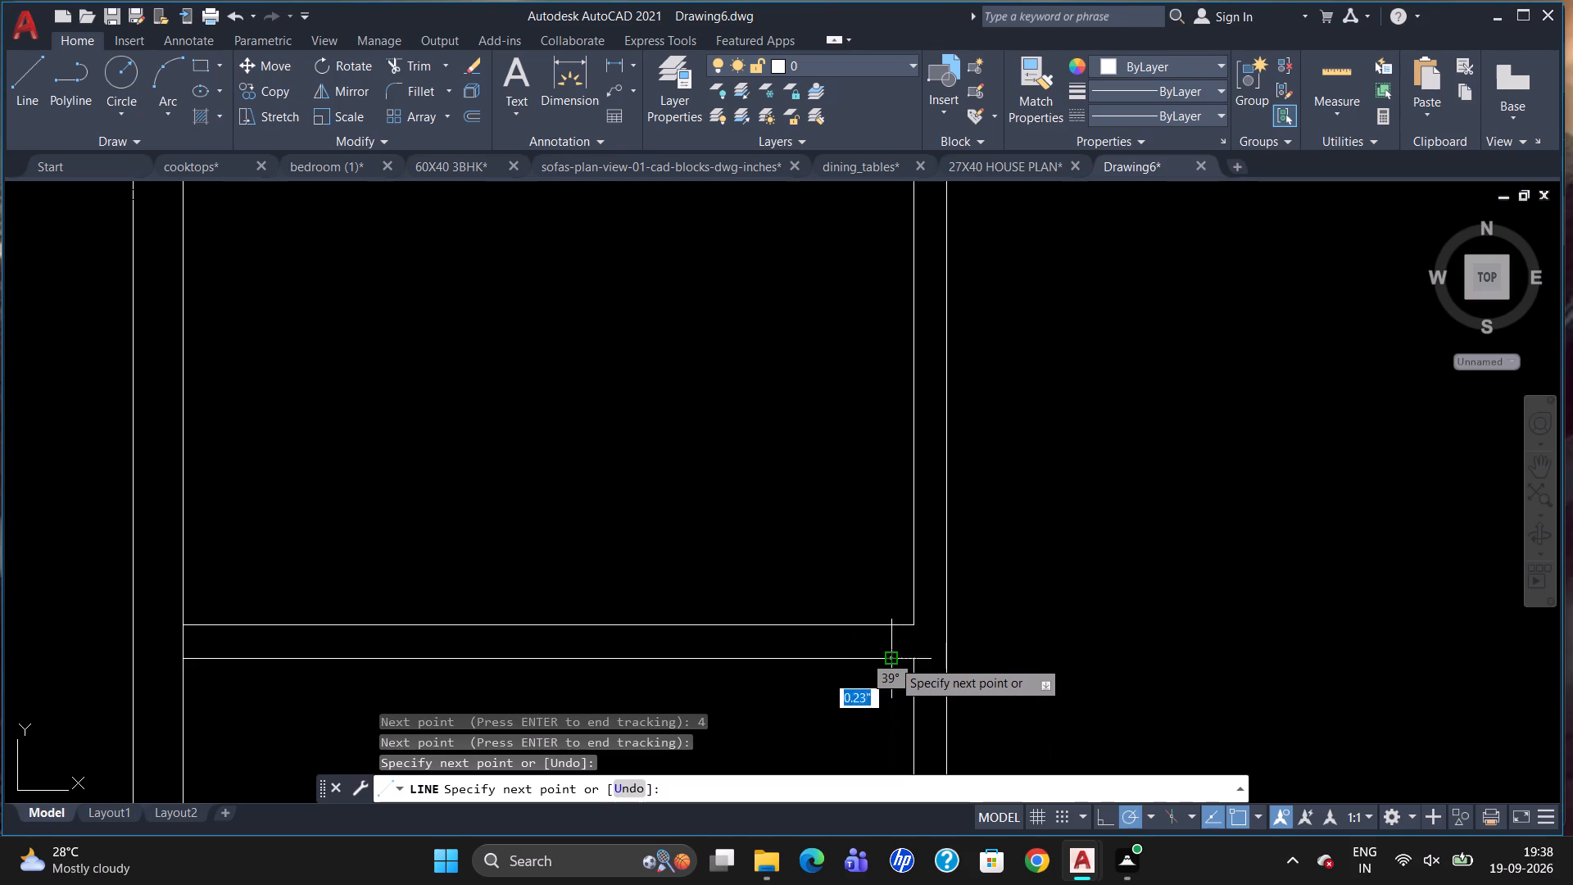
key("Escape")
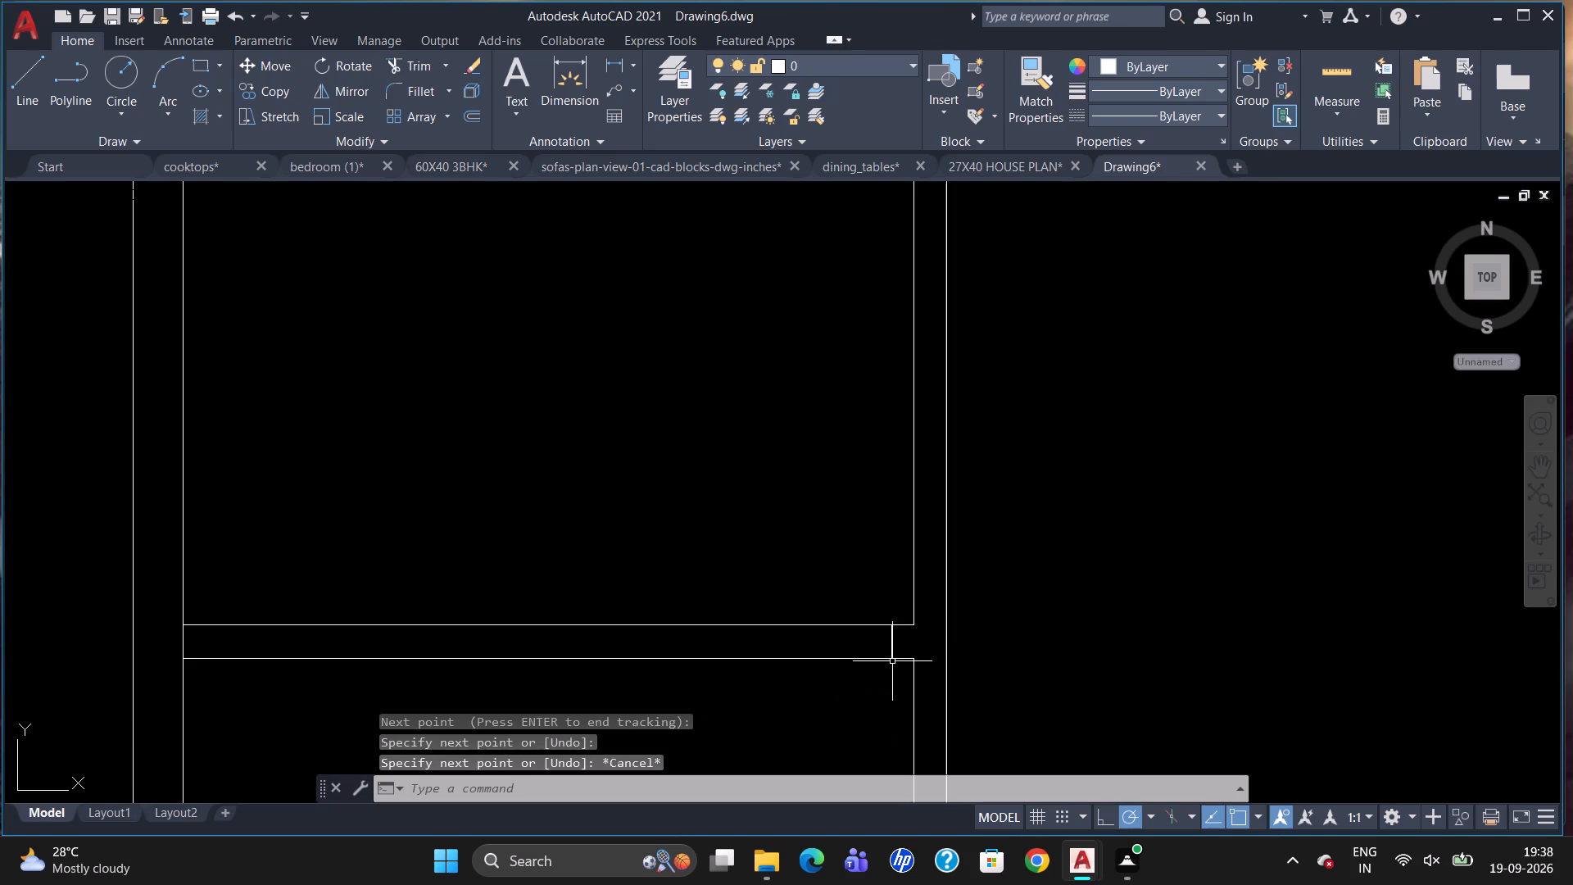
Offset the new jamb line 3' to the left to set the door width in the second left-side partition.
key("o")
key("Return")
type("3'")
key("Return")
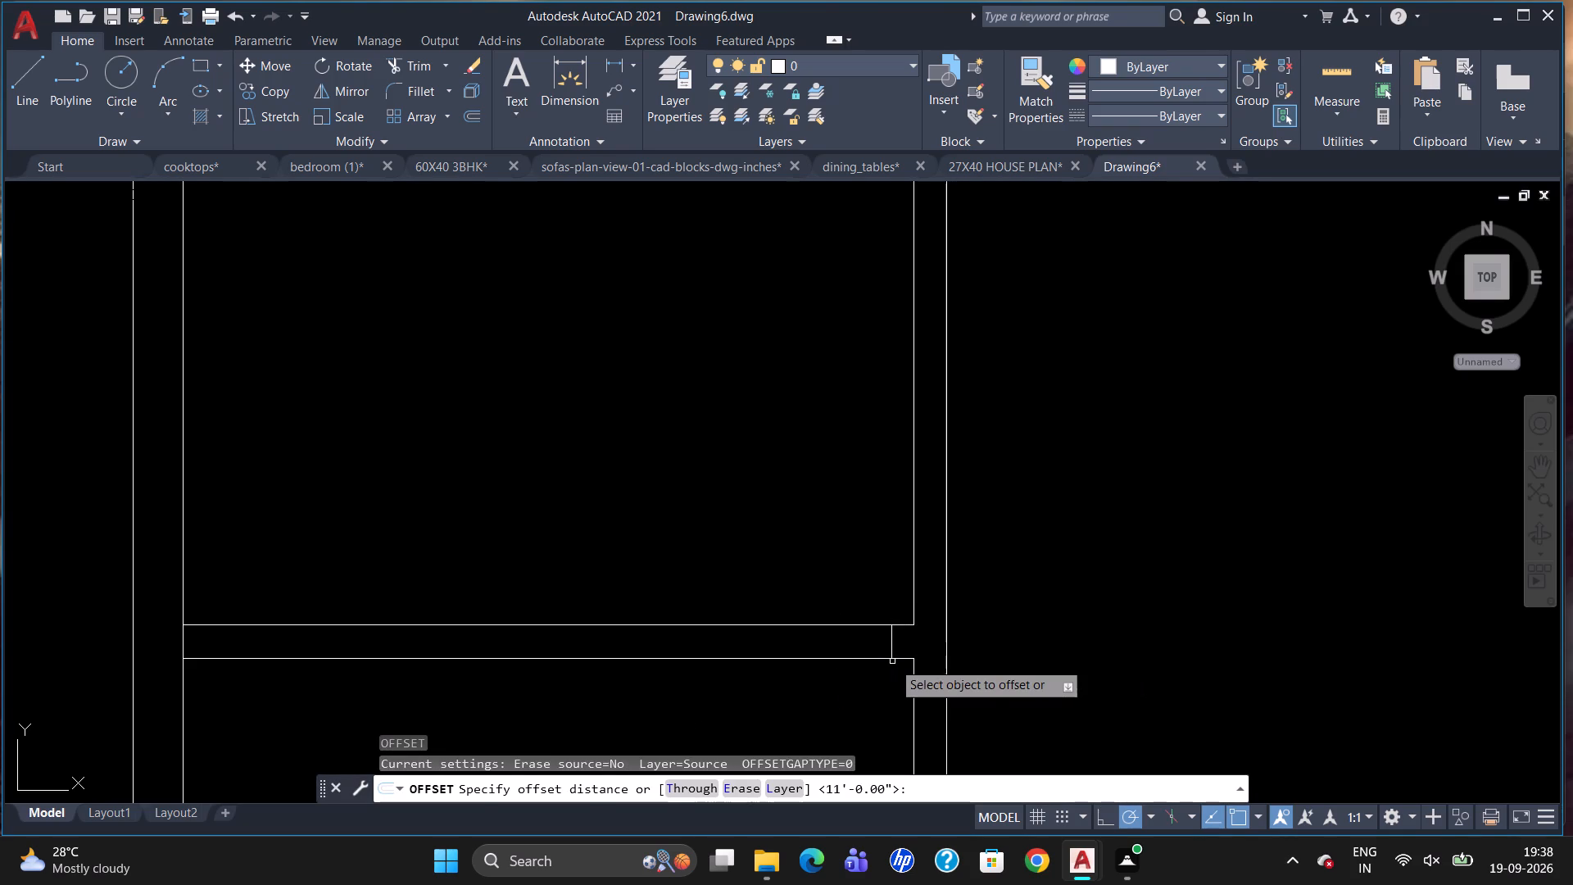
left_click(891, 638)
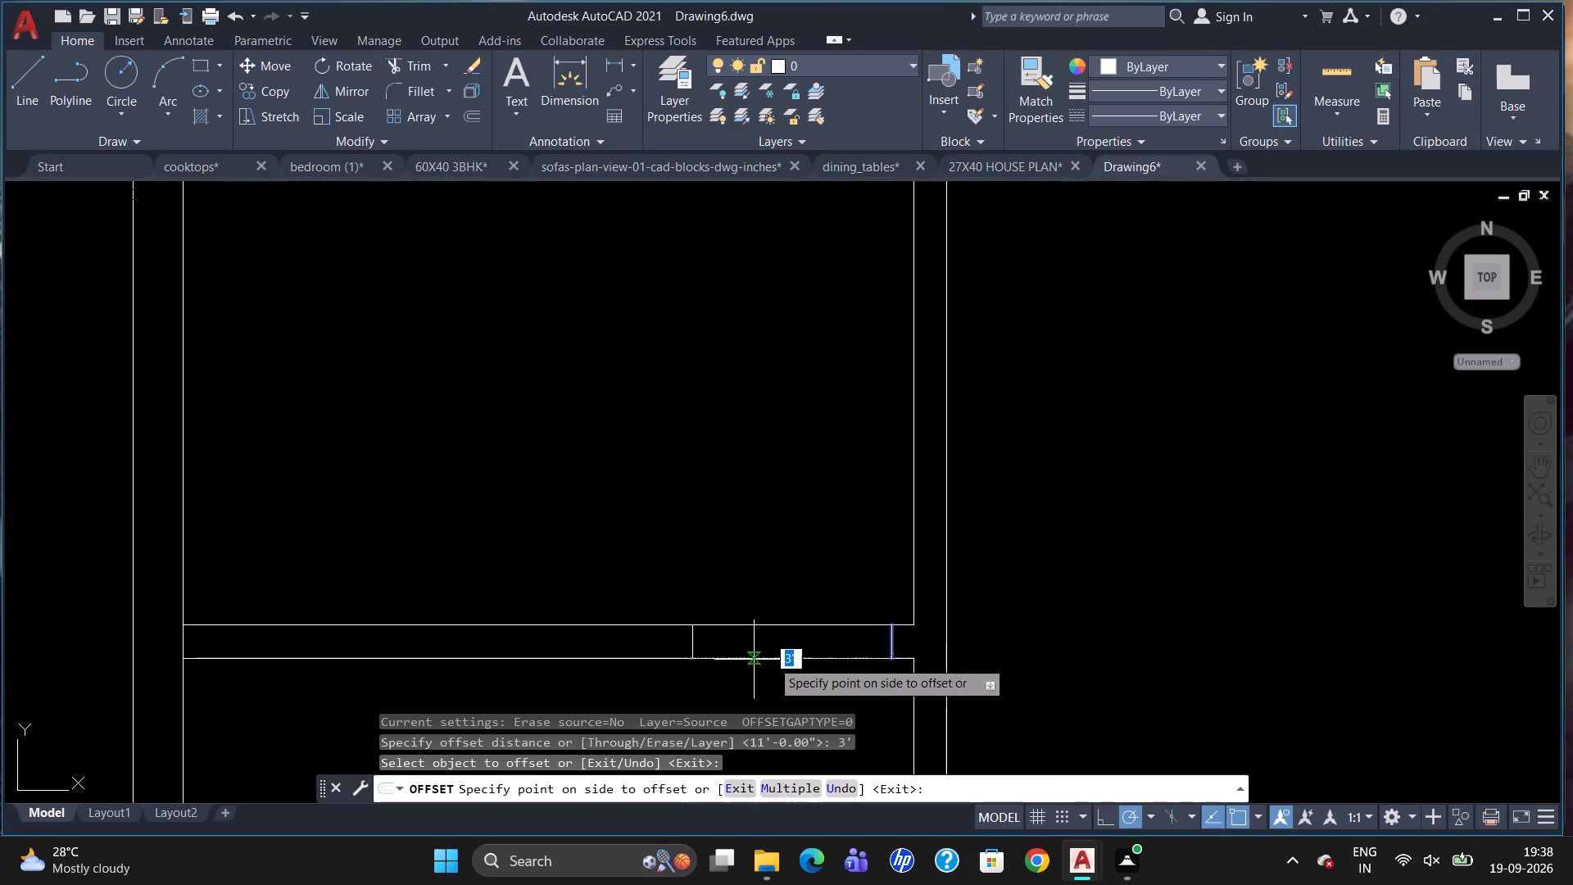
left_click(708, 651)
Offset the jamb line in the vertical partition 3' downward to set the middle room's side door width.
scroll(1015, 522, "down", 1)
scroll(994, 301, "down", 1)
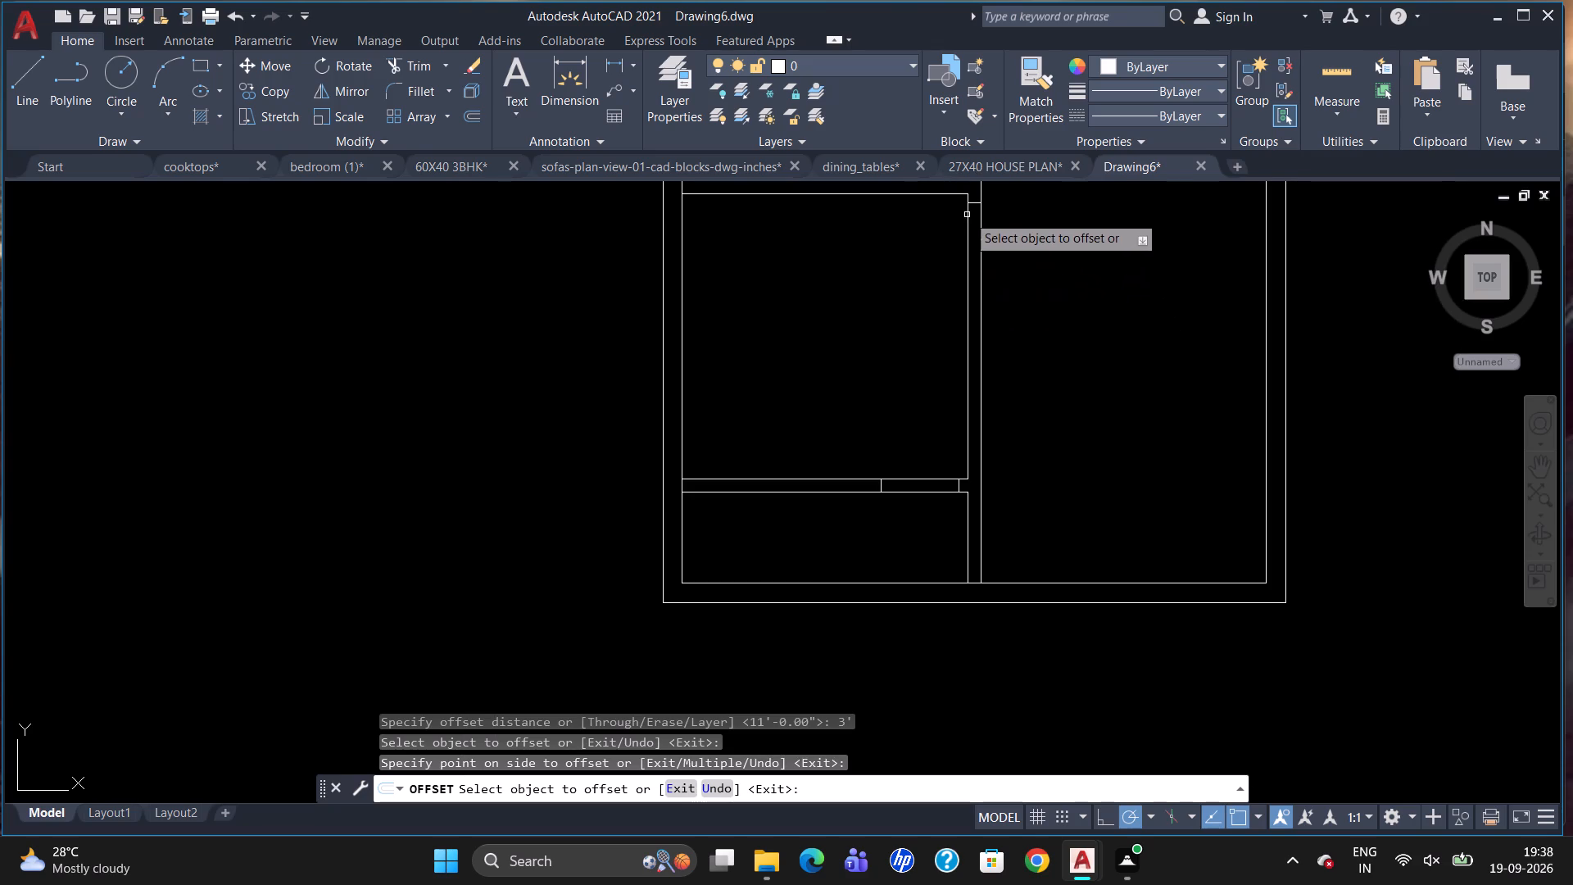
scroll(967, 205, "up", 2)
left_click_drag(985, 194, 1003, 270)
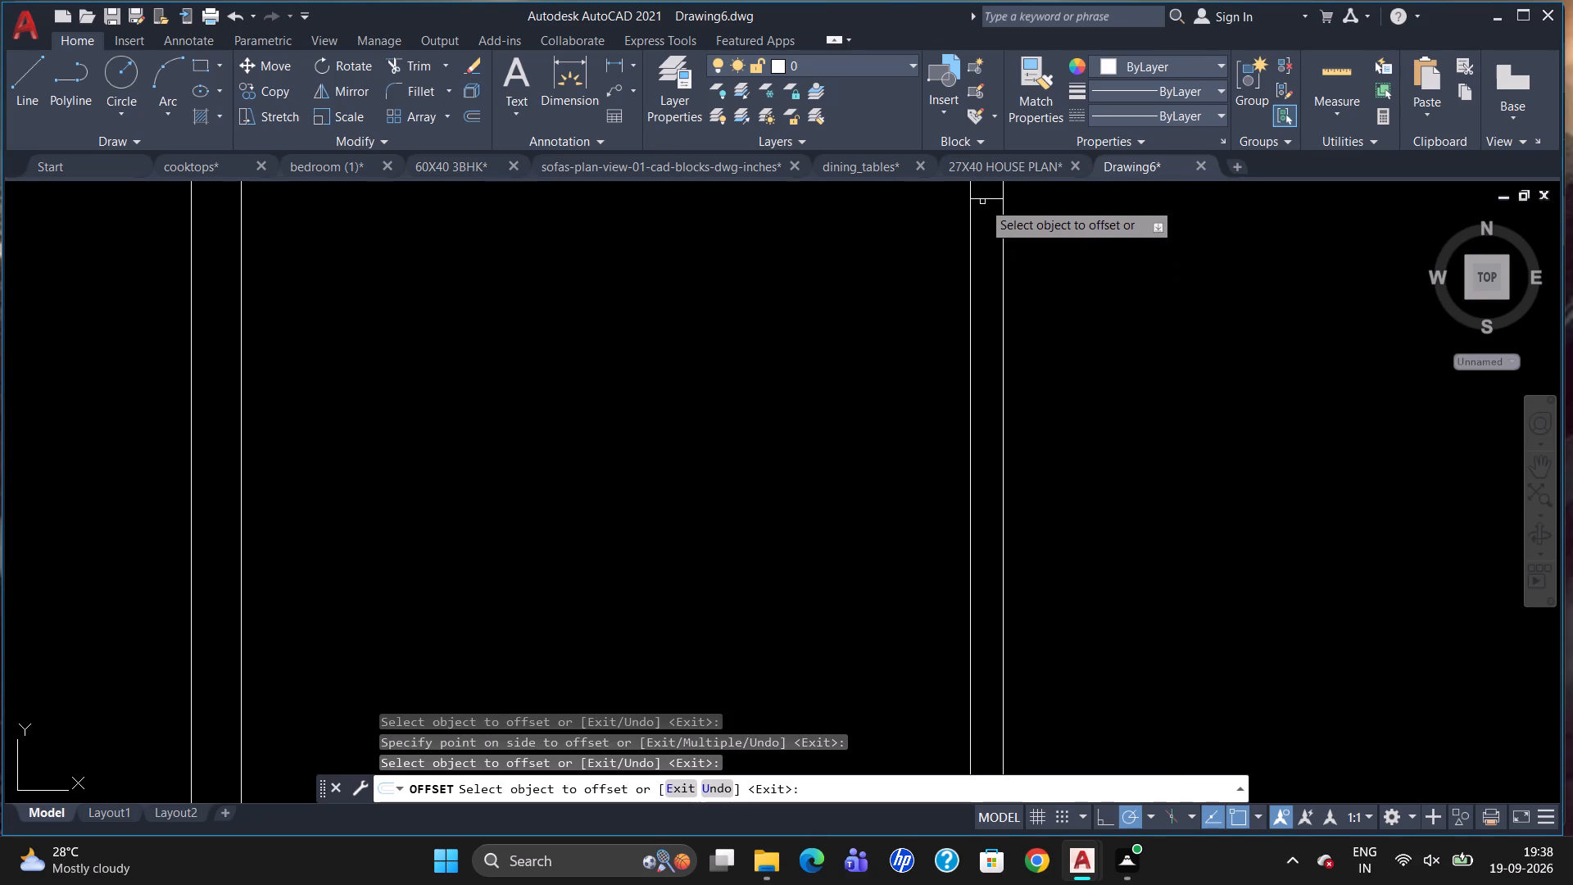
left_click_drag(983, 198, 988, 219)
left_click(990, 287)
key("Escape")
Trim the second left-side partition's upper line between its two door jambs.
scroll(1048, 336, "down", 1)
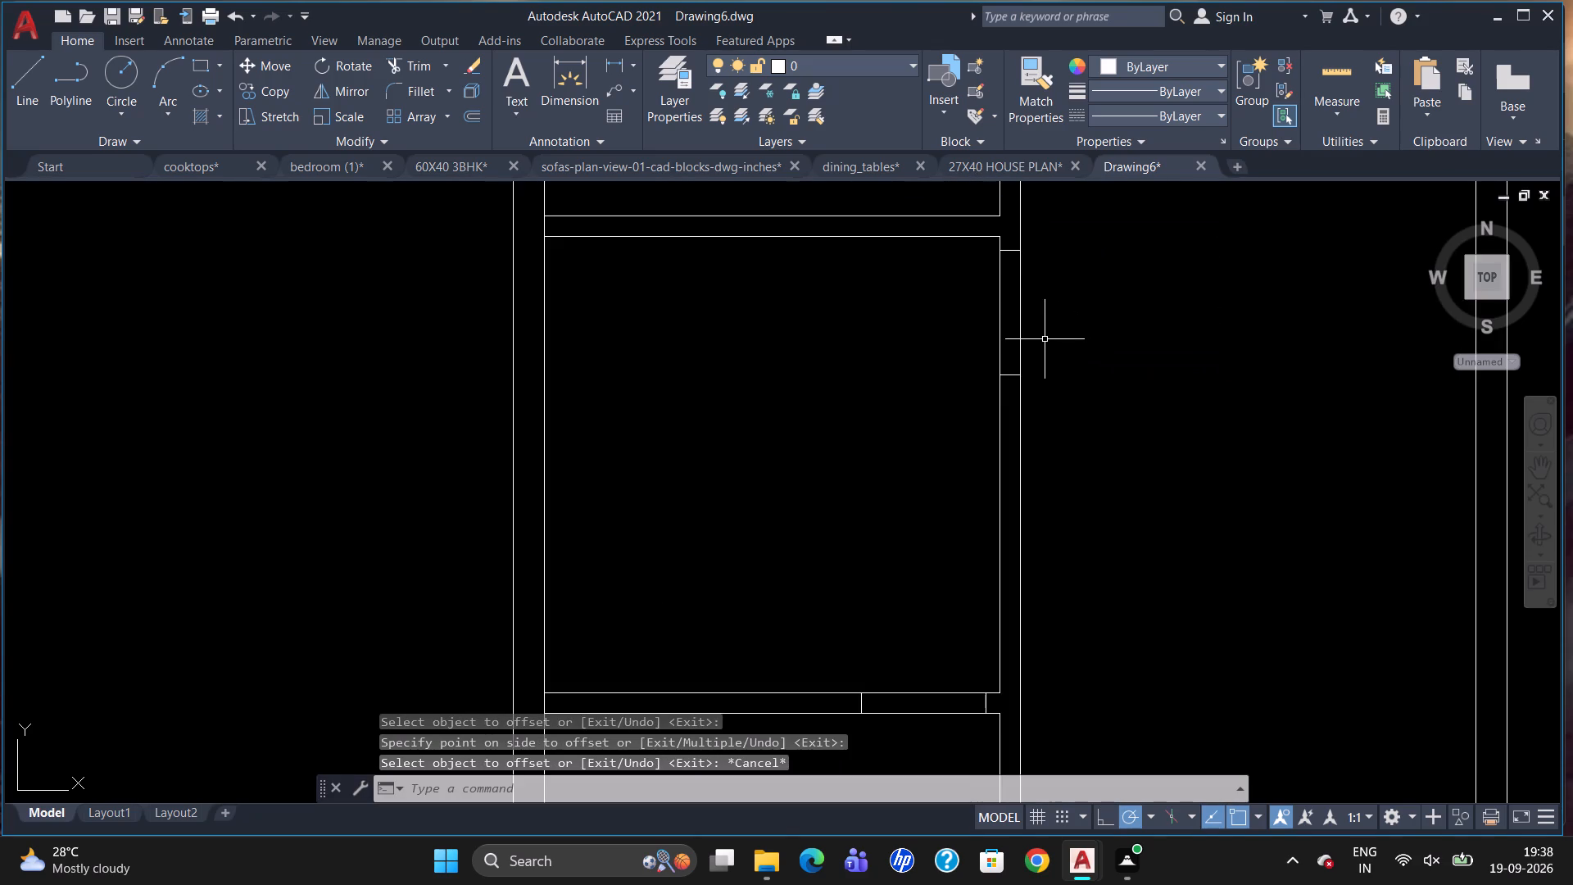
scroll(1044, 340, "down", 1)
type("TR")
key("Return")
key("Return")
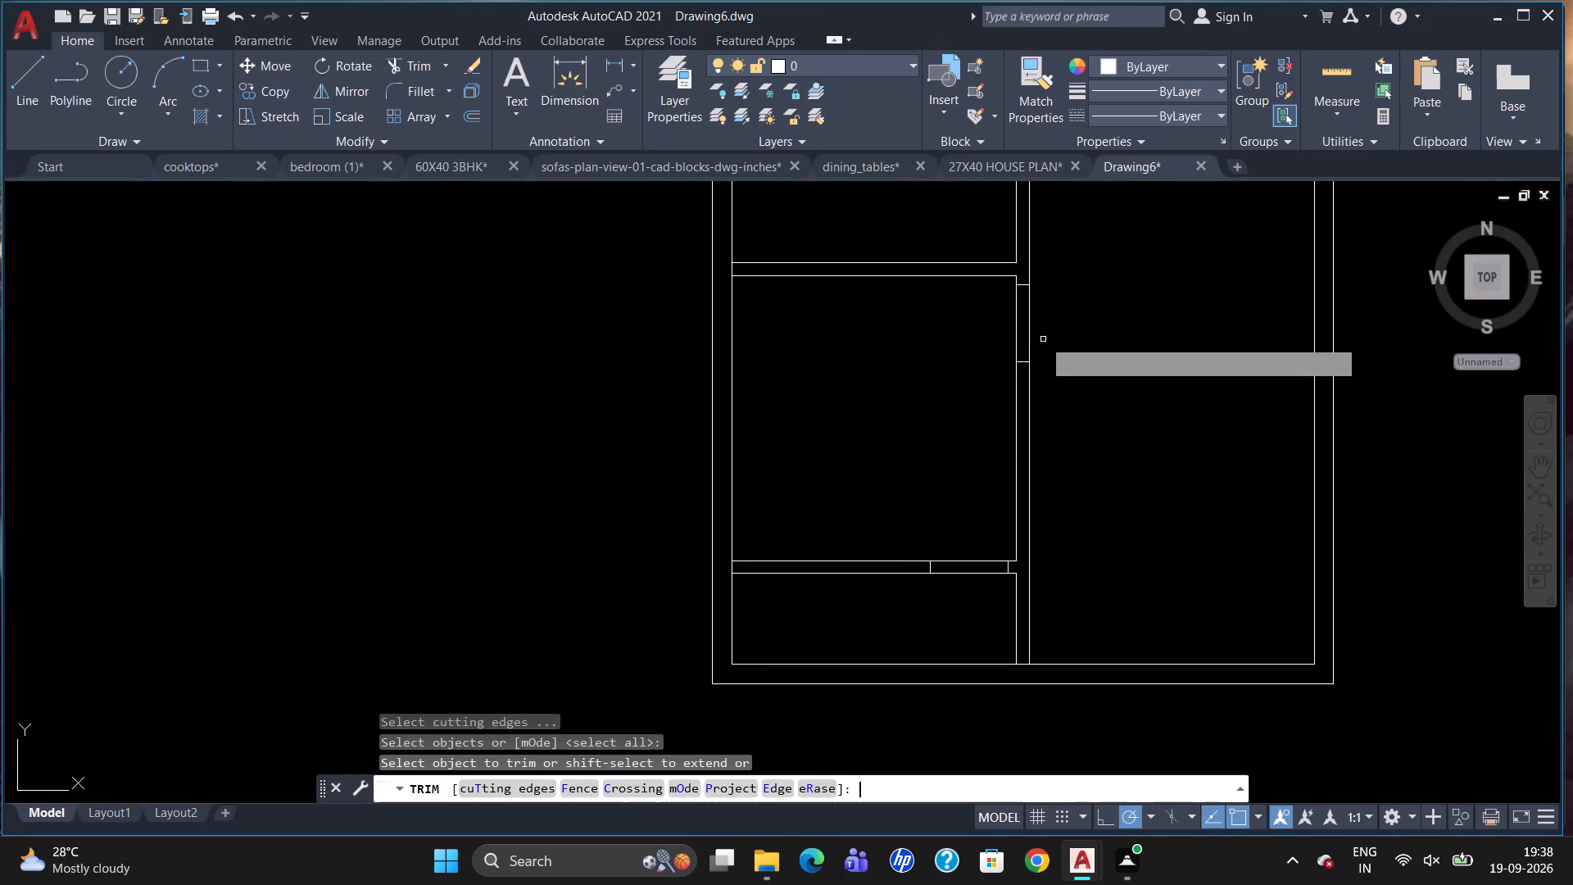
left_click(954, 558)
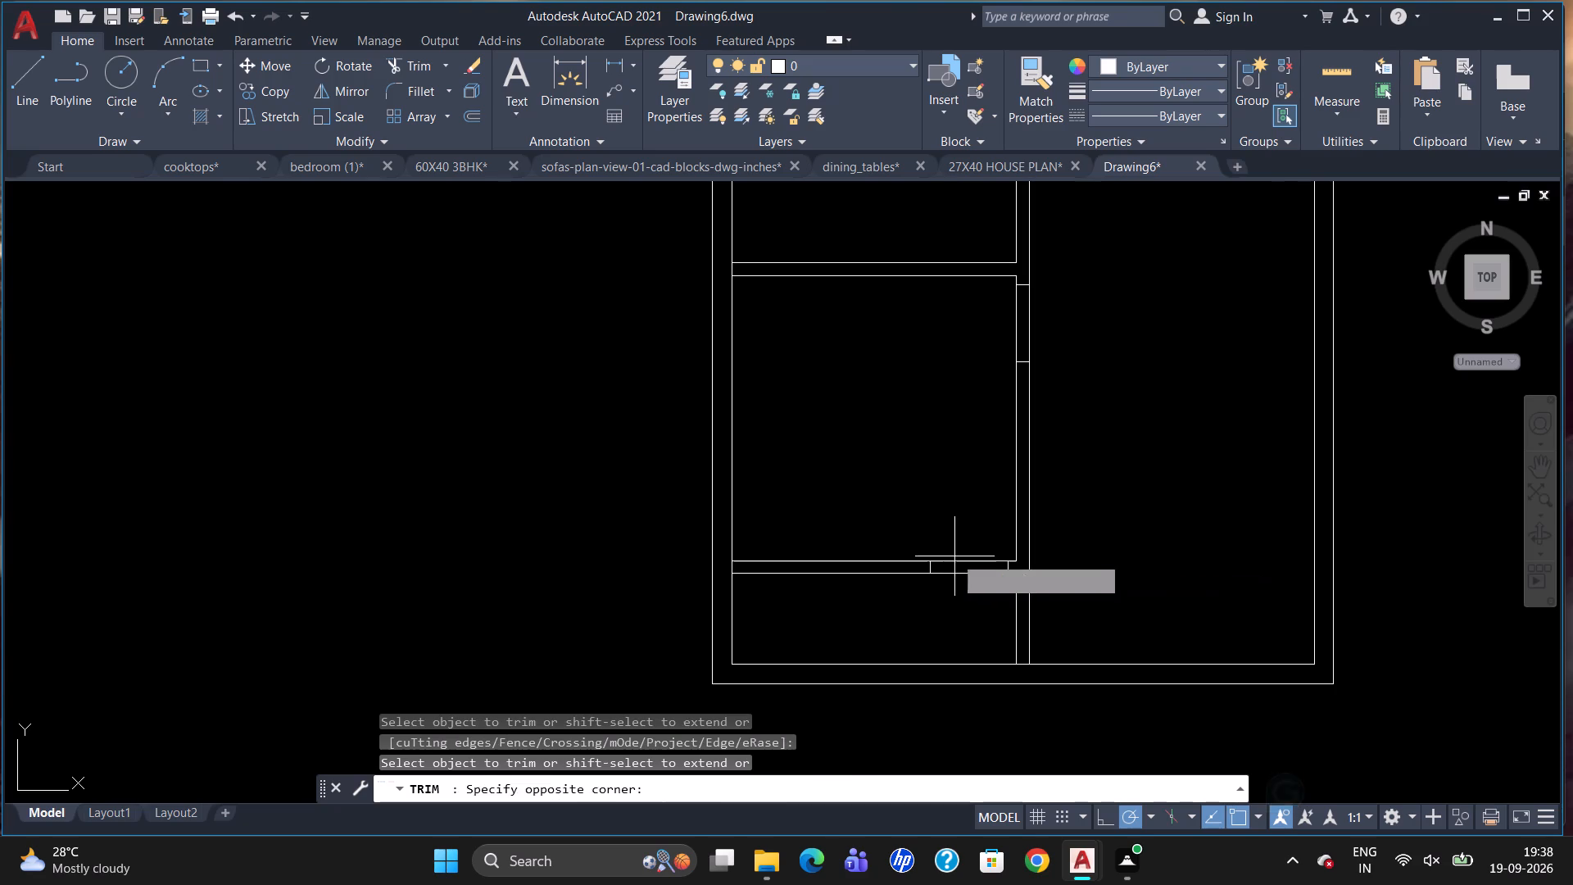
left_click_drag(983, 444, 973, 524)
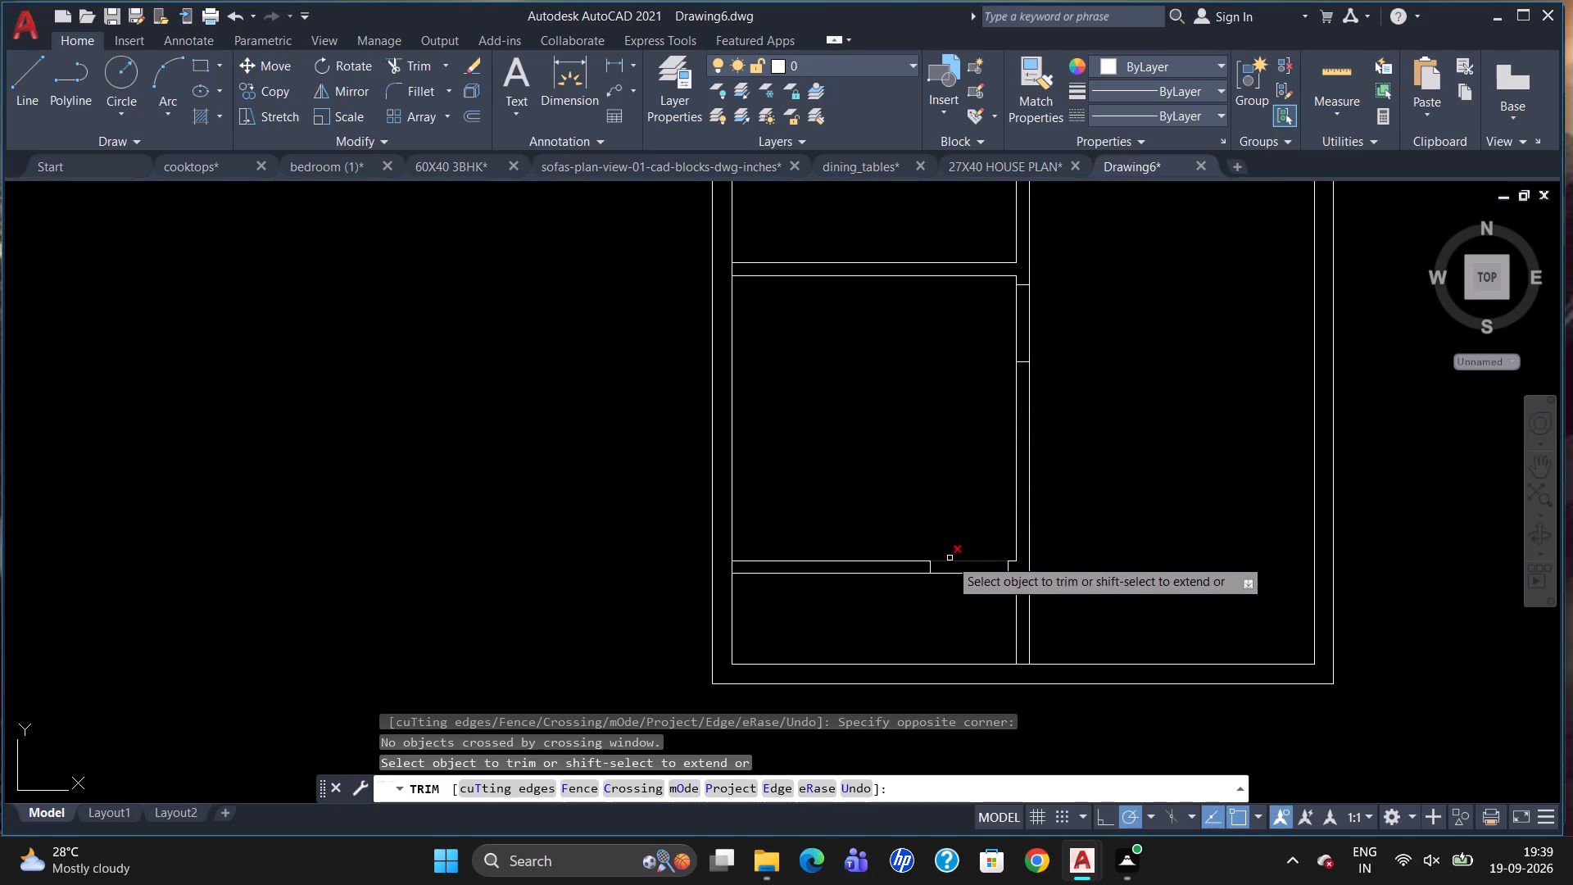
left_click(951, 557)
left_click(965, 560)
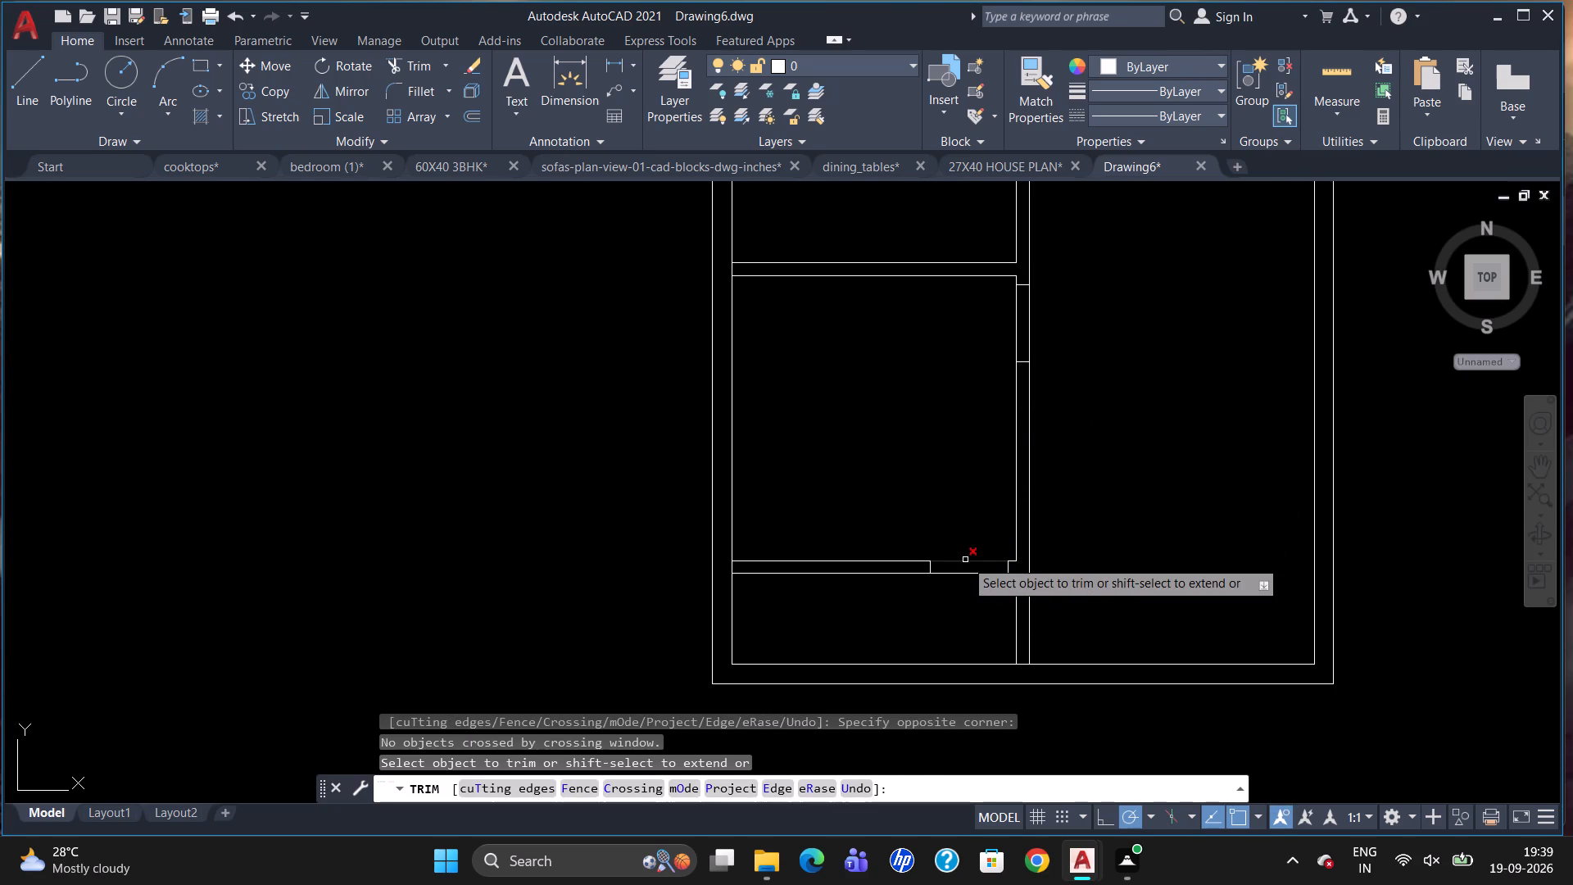
left_click(966, 558)
left_click(967, 560)
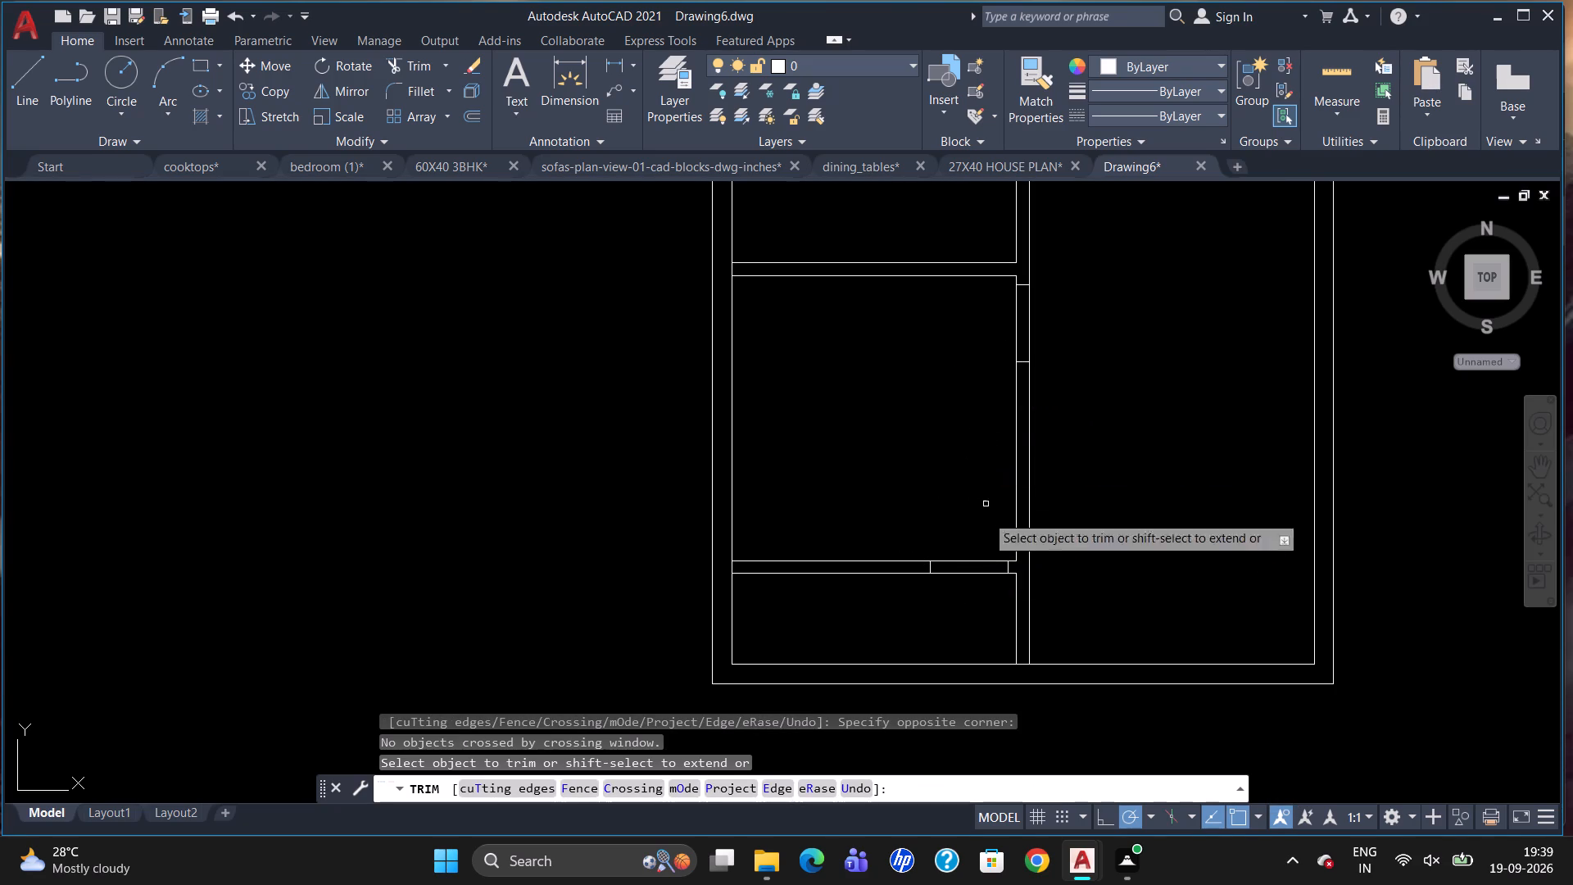
left_click(981, 560)
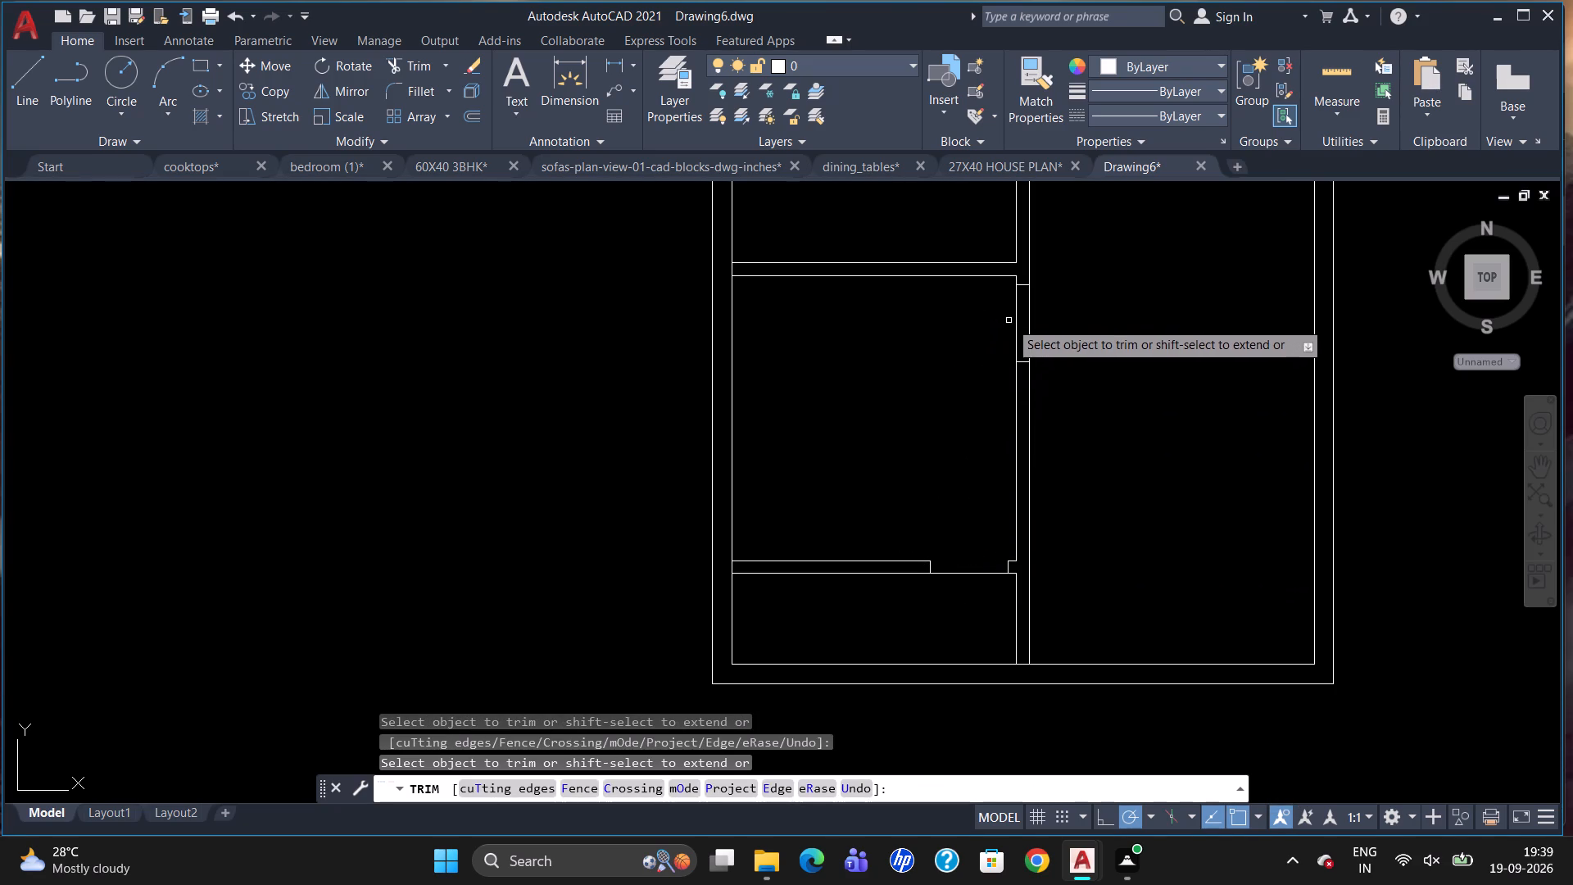
Trim the vertical partition's left line between the two jambs of the middle room's side door.
left_click(1015, 320)
scroll(932, 356, "down", 1)
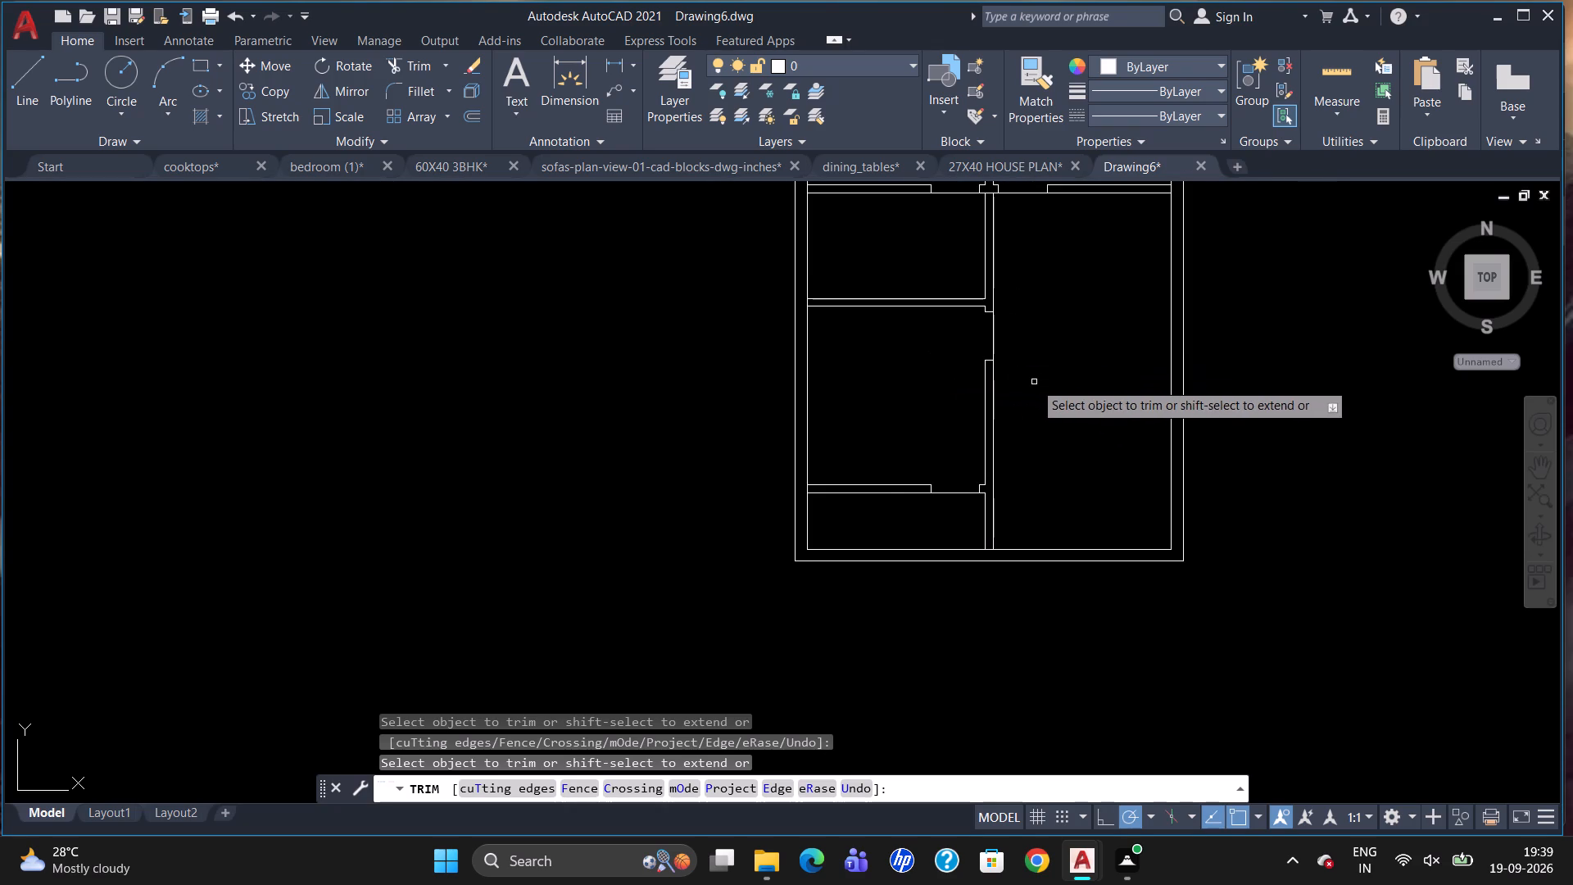
scroll(1035, 382, "down", 1)
scroll(1021, 424, "up", 1)
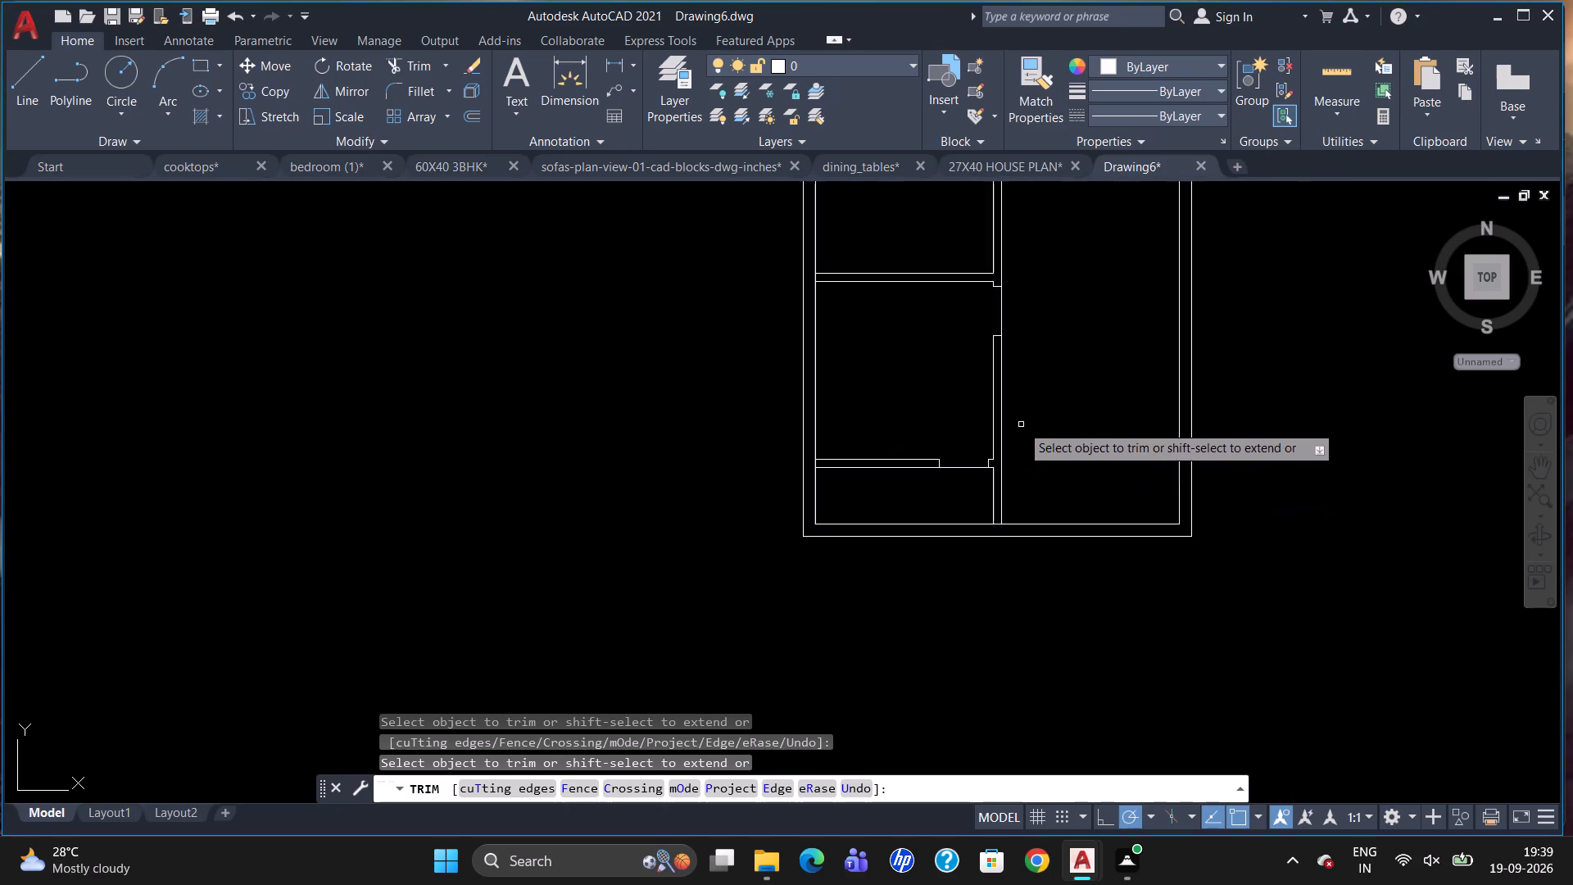
scroll(1021, 424, "up", 1)
key("Escape")
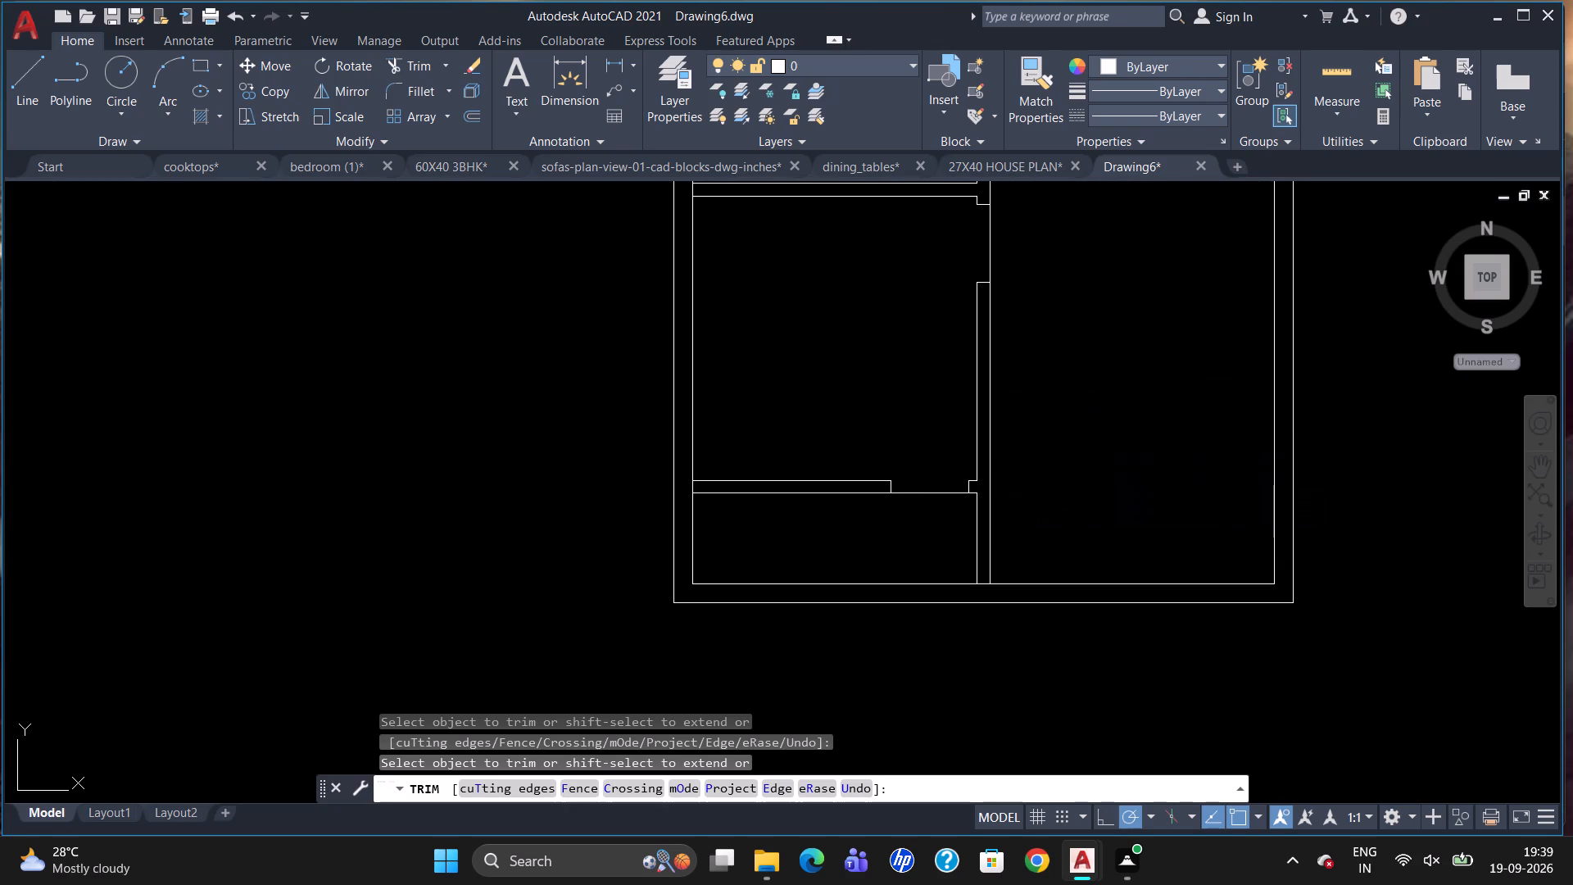
Draw a line across the vertical partition, level with the second left-side partition's lower line.
key("l")
key("Return")
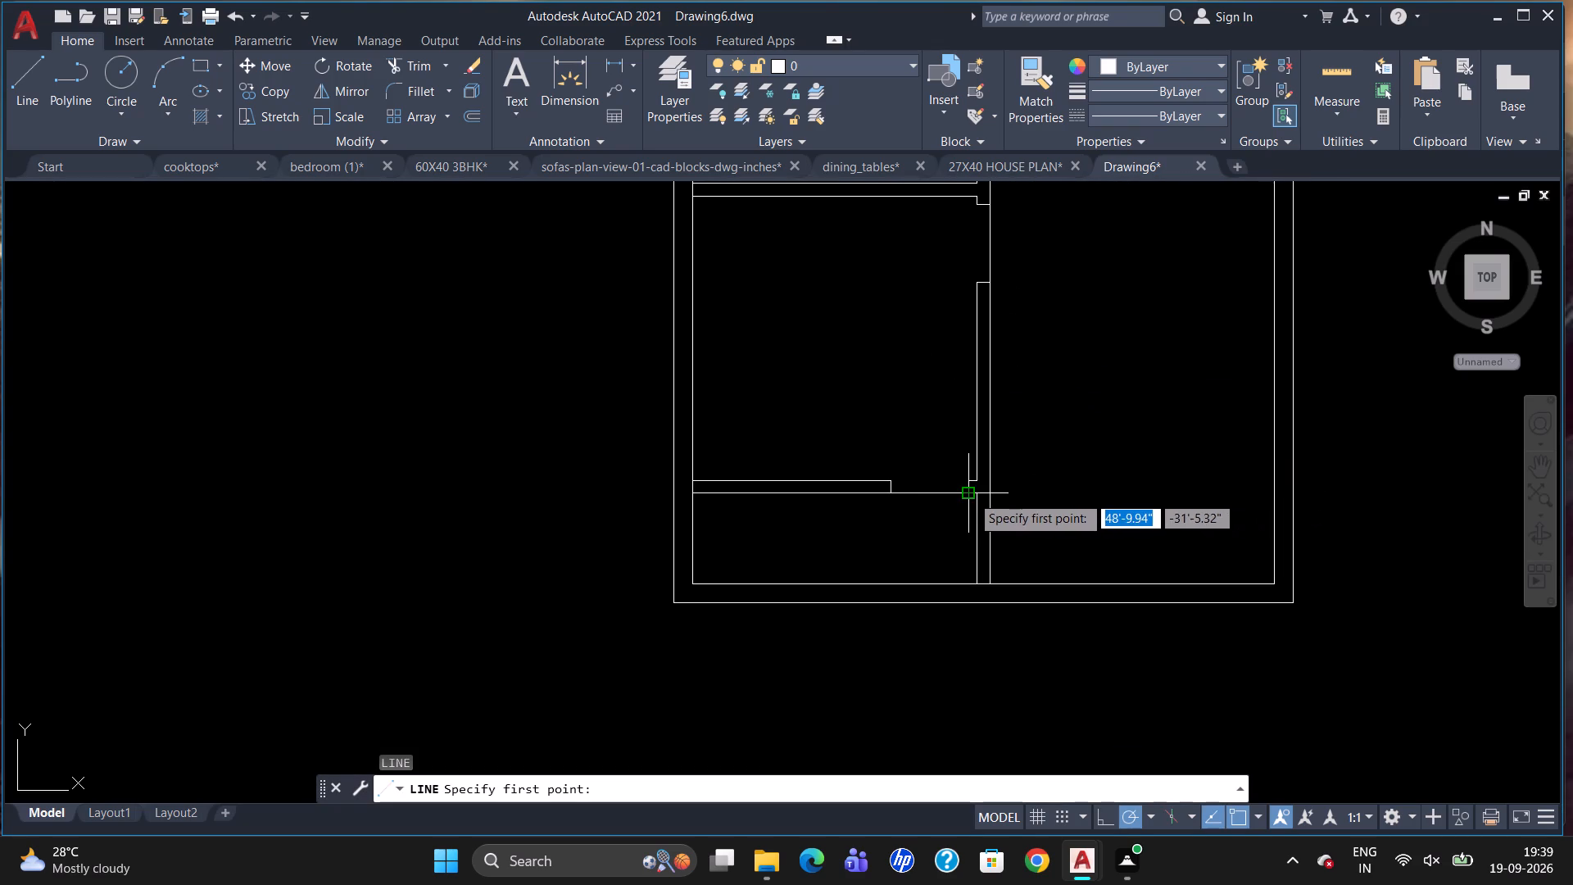
scroll(983, 497, "up", 2)
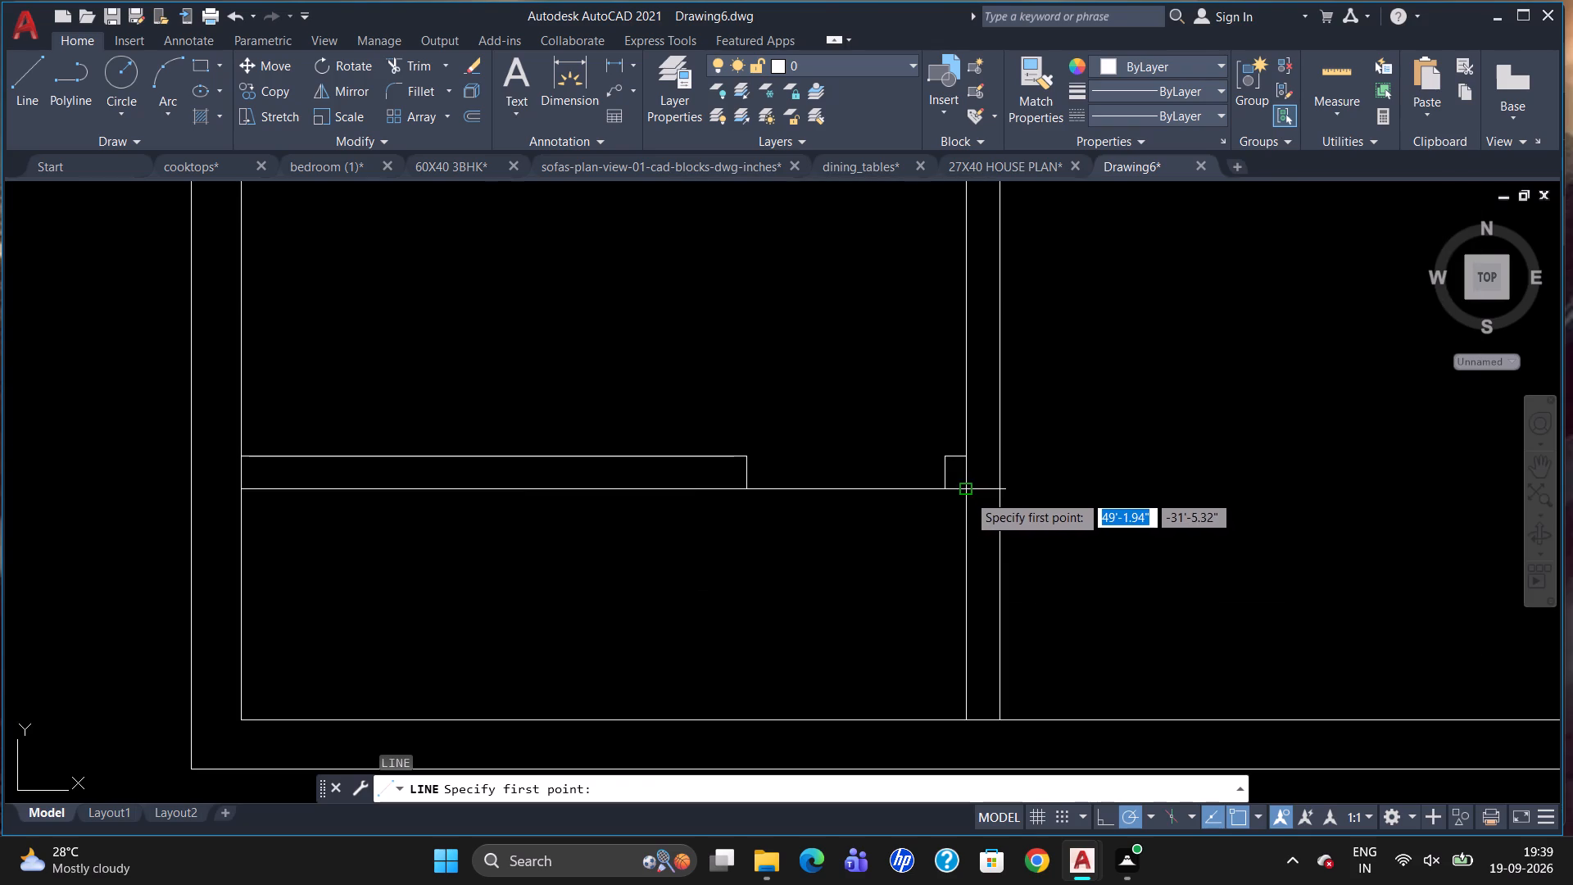
left_click_drag(967, 491, 984, 494)
left_click(998, 492)
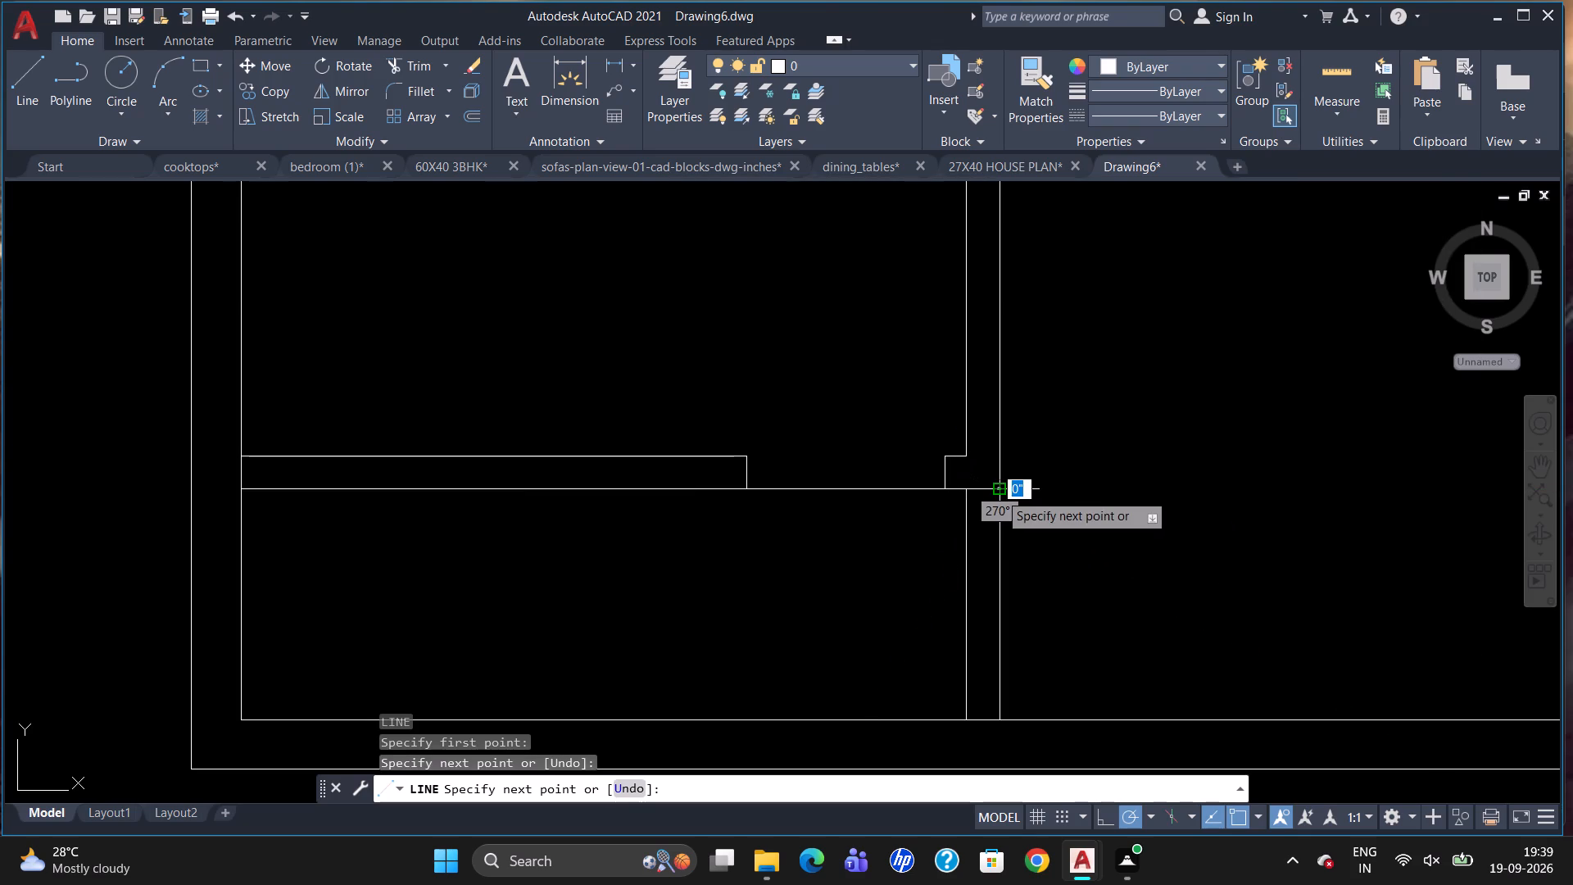
key("Escape")
Trim off the vertical partition's right line below the new closing line.
type("TR")
key("Return")
key("Return")
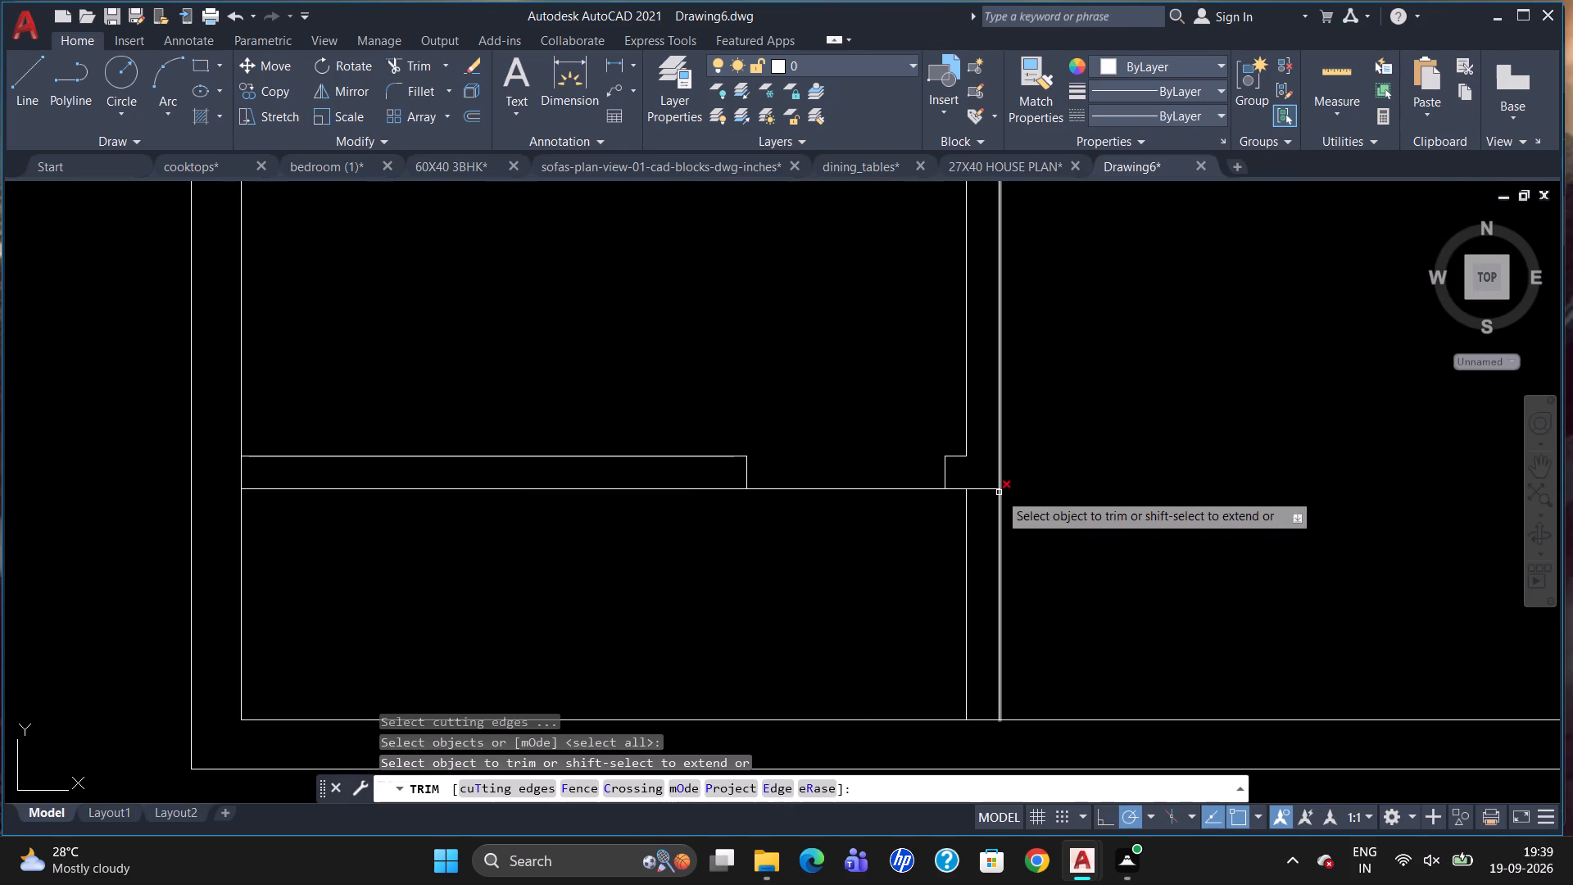
left_click_drag(1156, 663, 936, 635)
left_click(936, 635)
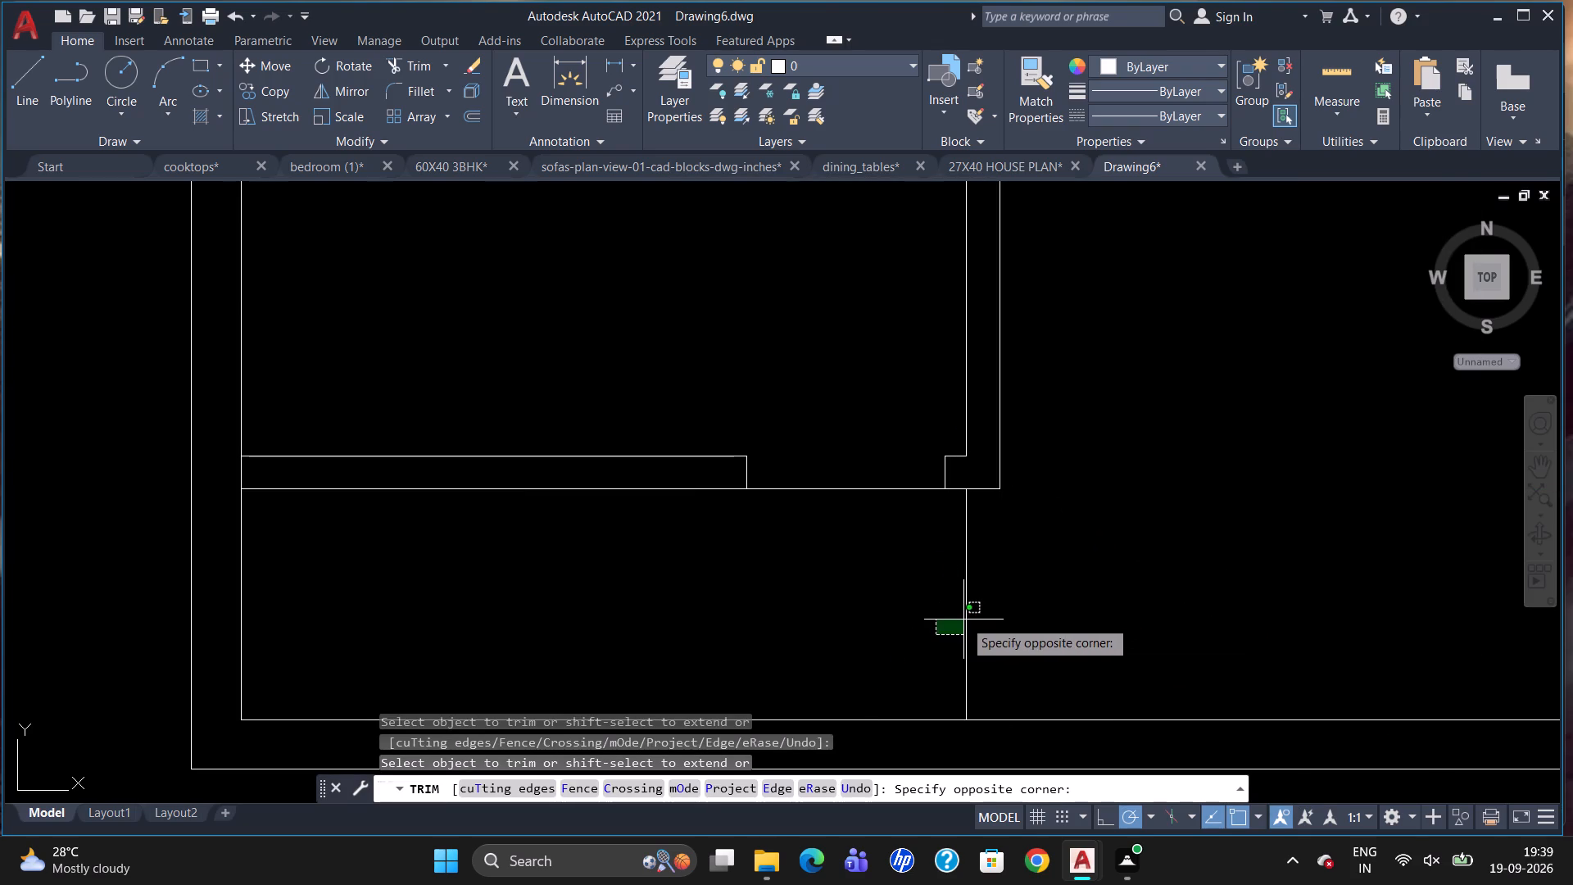
key("Escape")
Erase the leftover left line of the vertical partition below the second left-side partition.
left_click(963, 602)
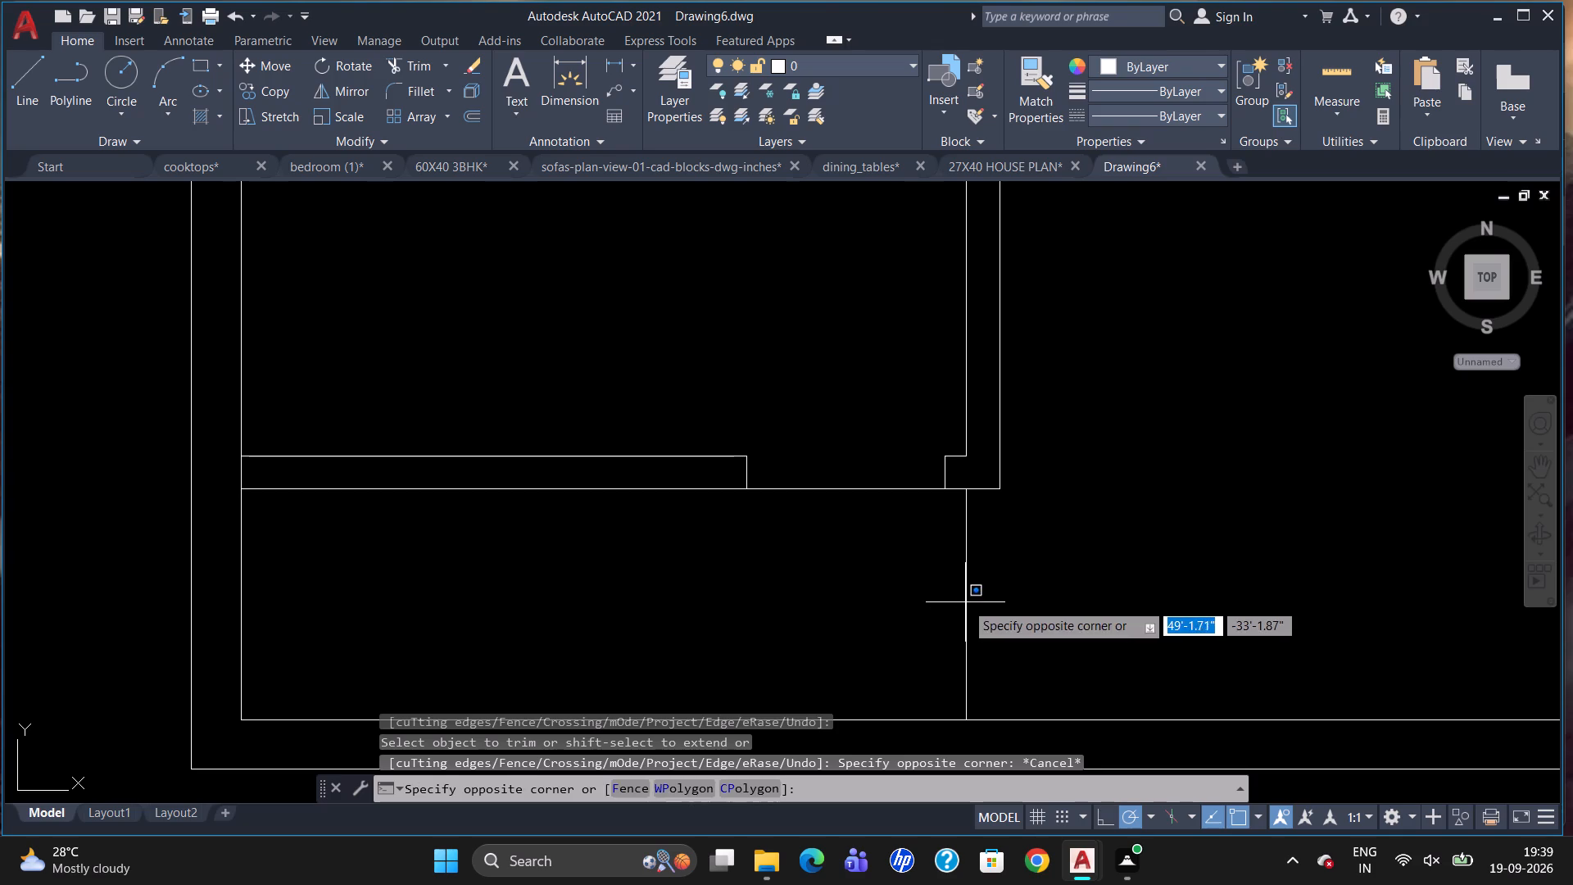
left_click(965, 601)
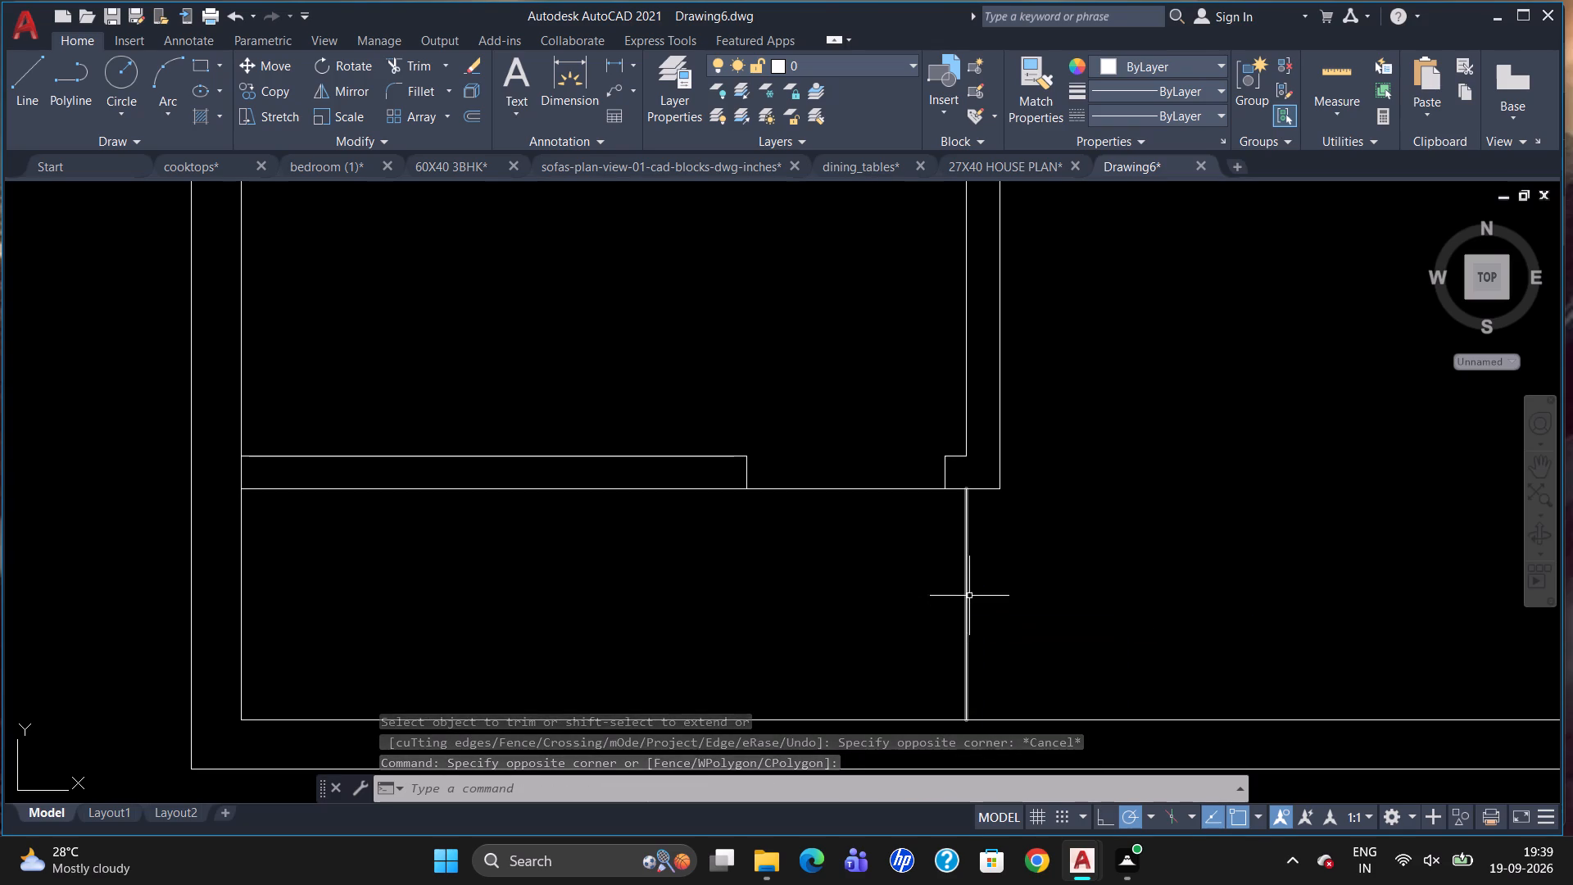
left_click(965, 592)
key("Delete")
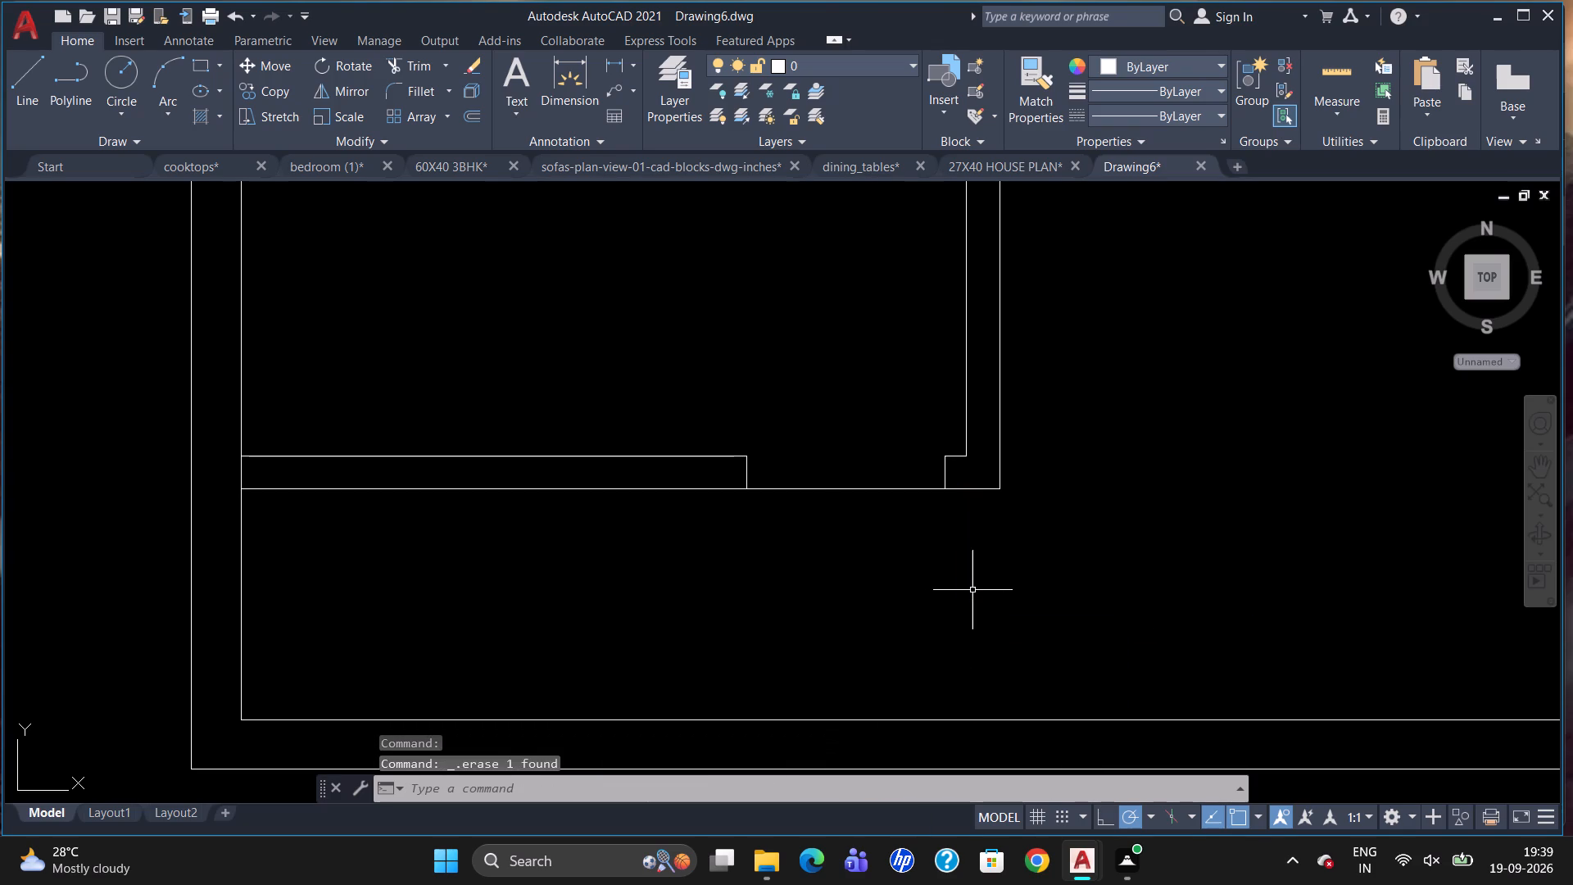
Draw a vertical line 6'6" from the lower-left inner corner, from the bottom inner wall up to the lowest left-side partition.
scroll(999, 463, "down", 2)
scroll(954, 585, "up", 1)
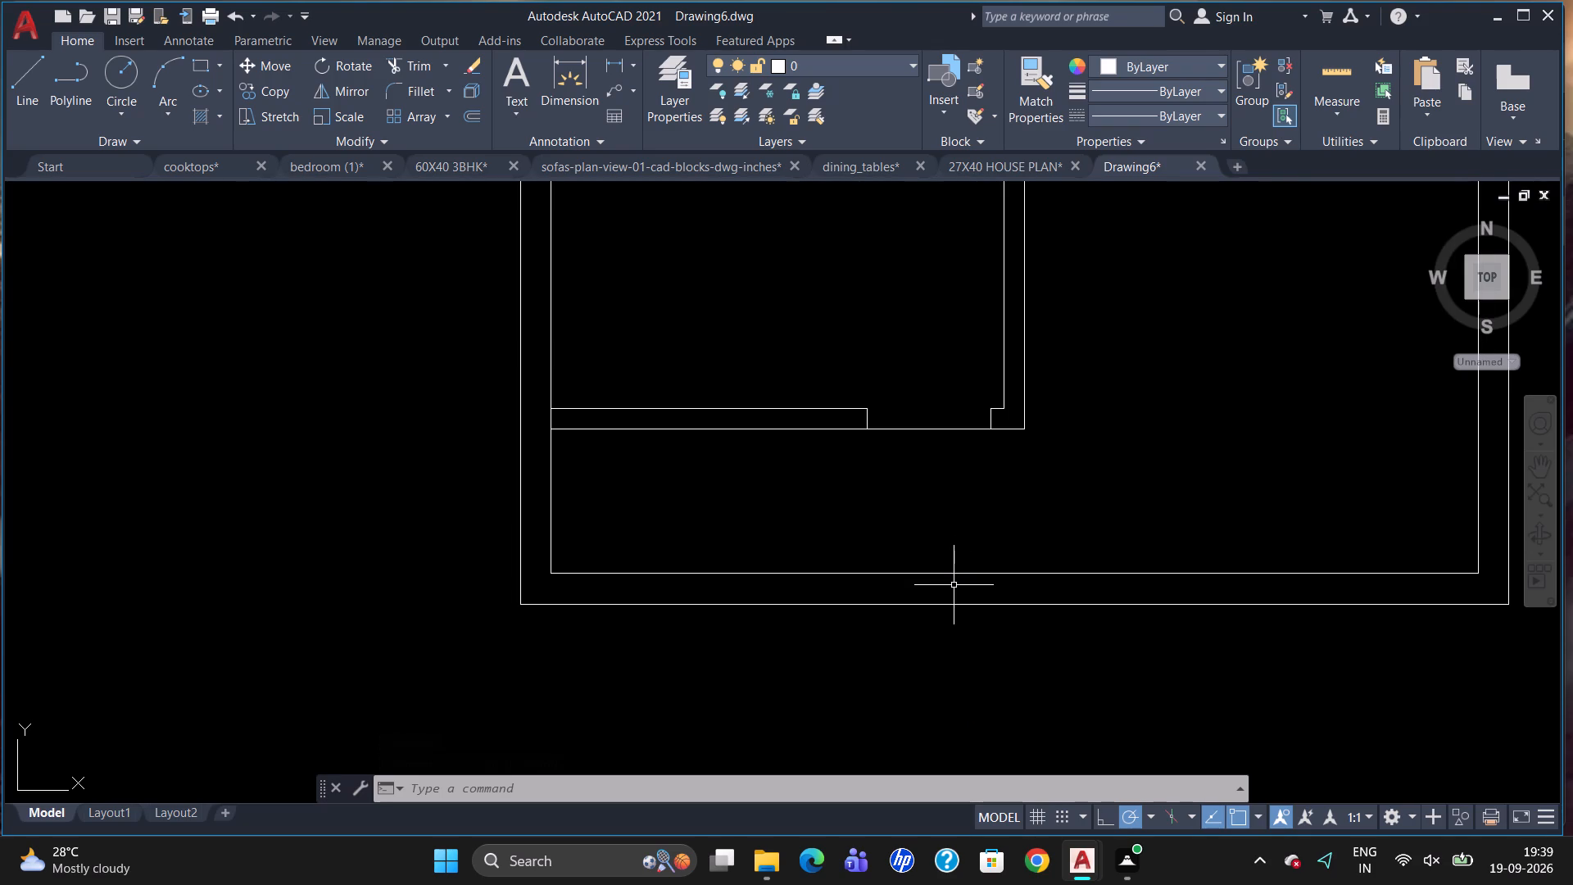
key("l")
key("Return")
type("TK")
key("Return")
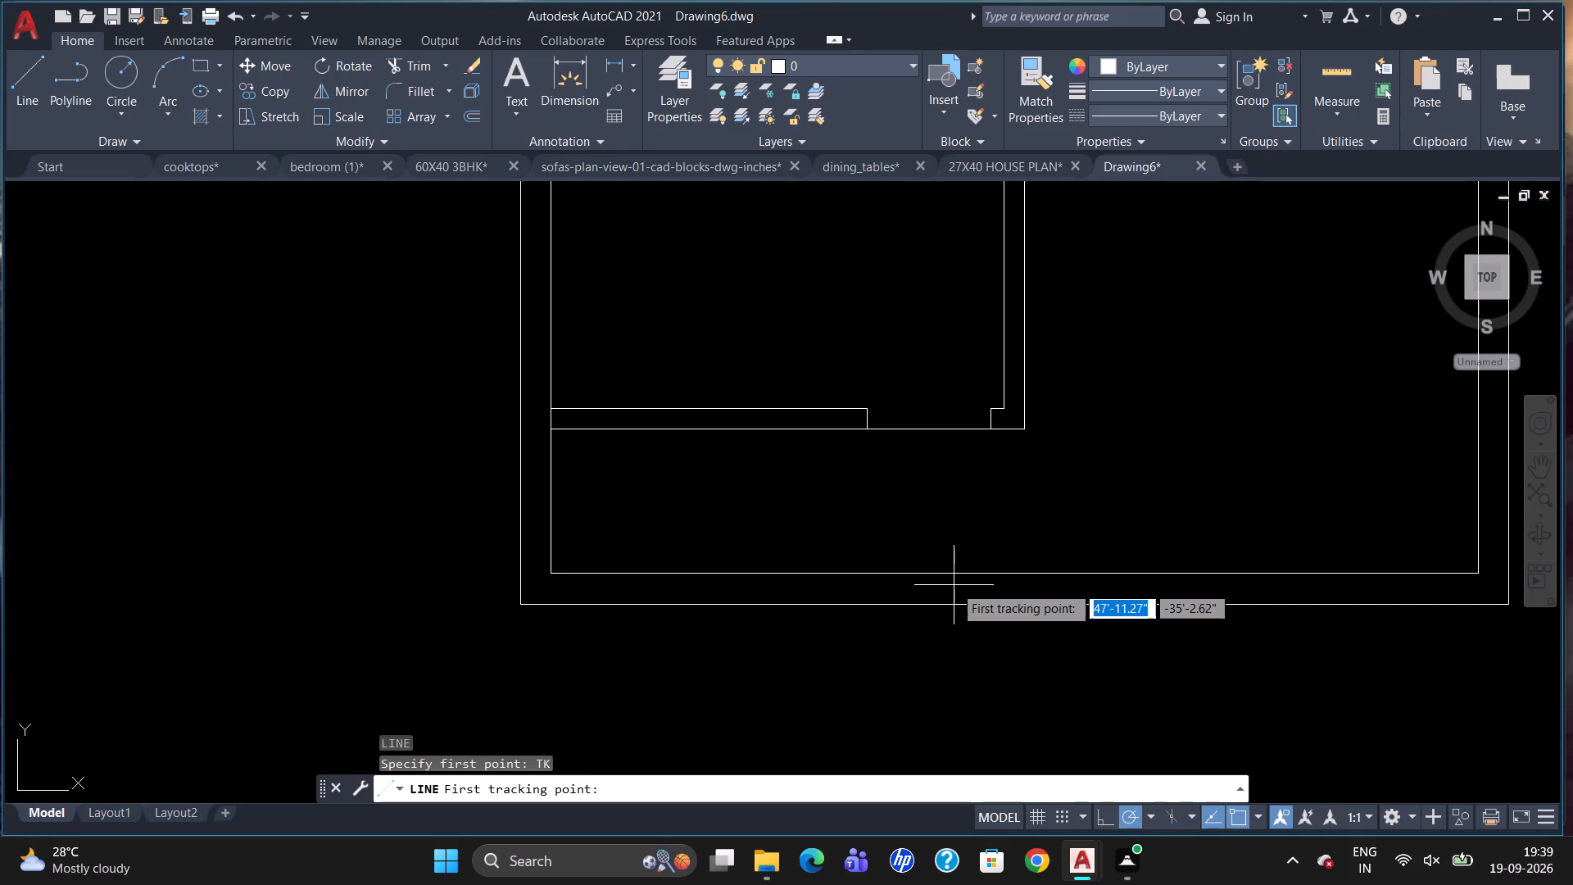
left_click_drag(552, 564, 581, 574)
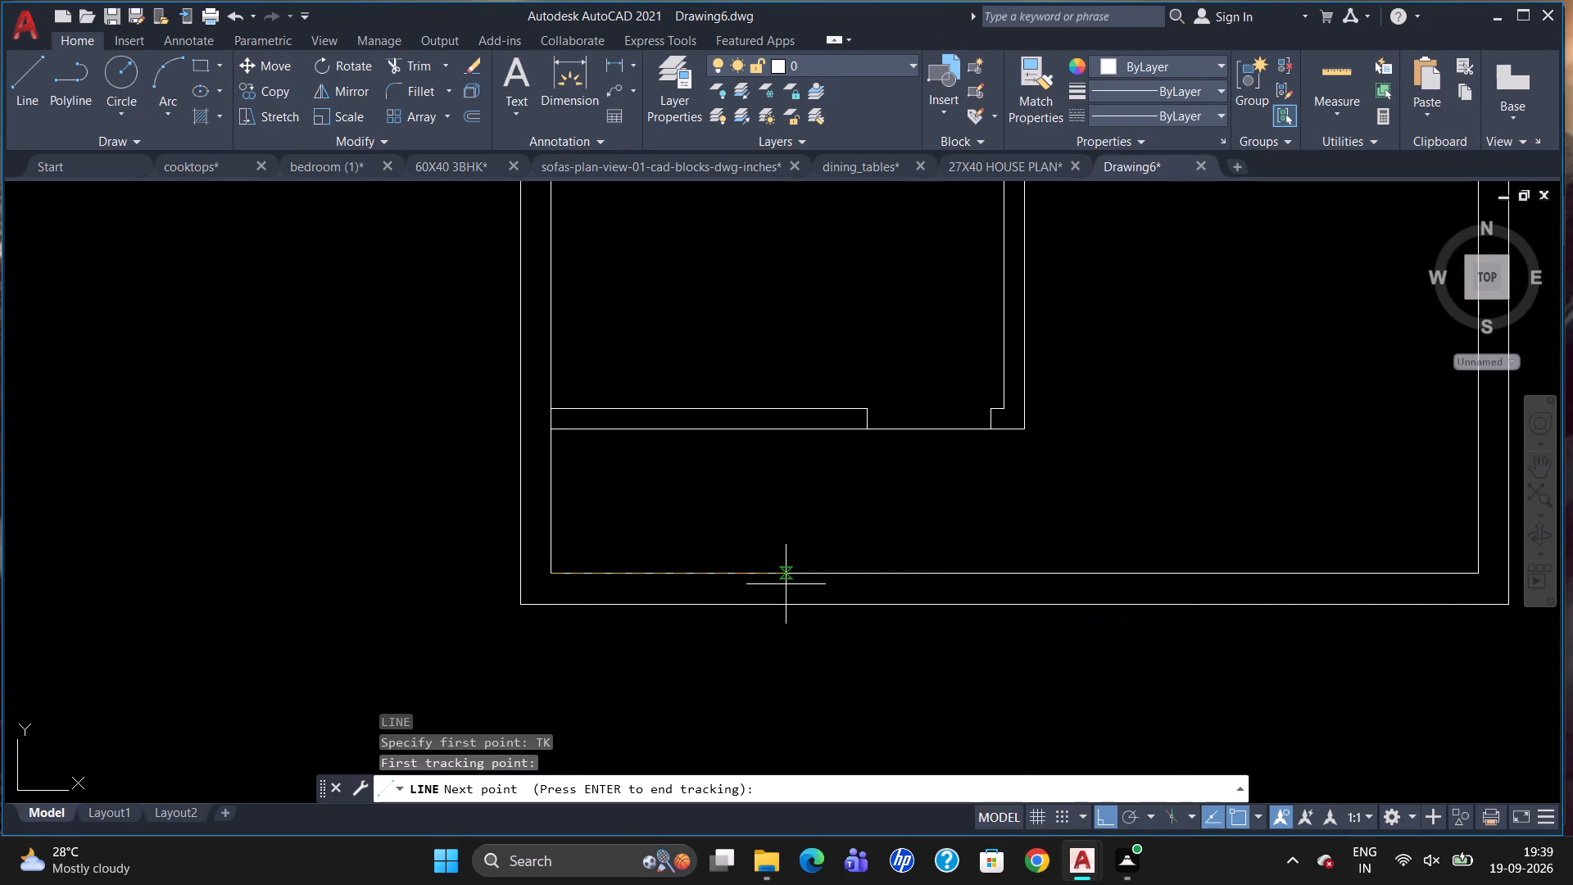
type("6'6\"")
key("Return")
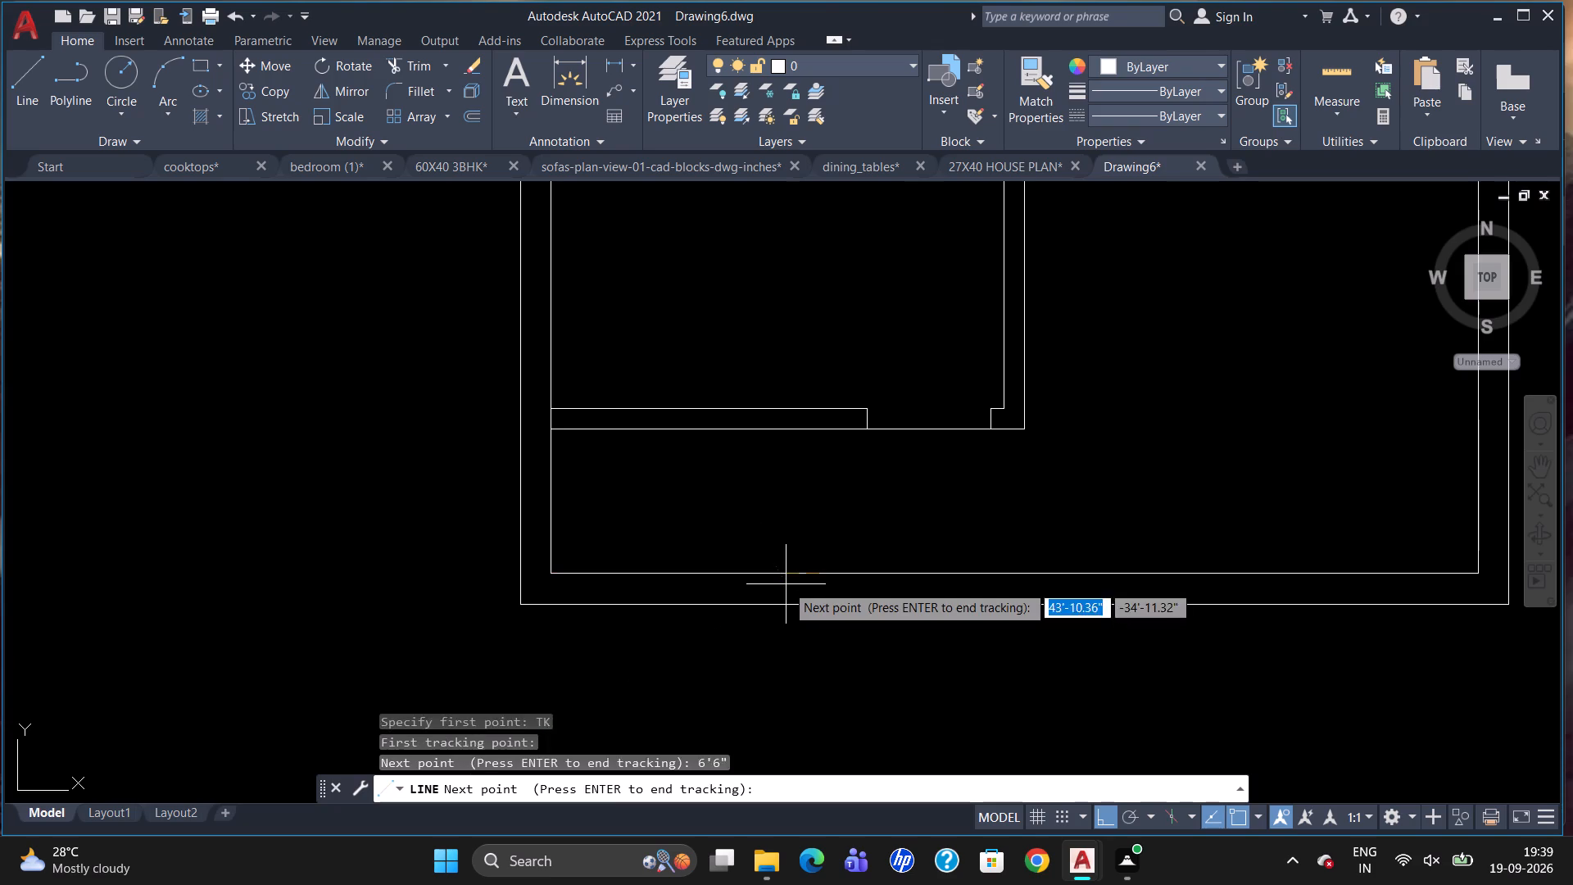
key("Return")
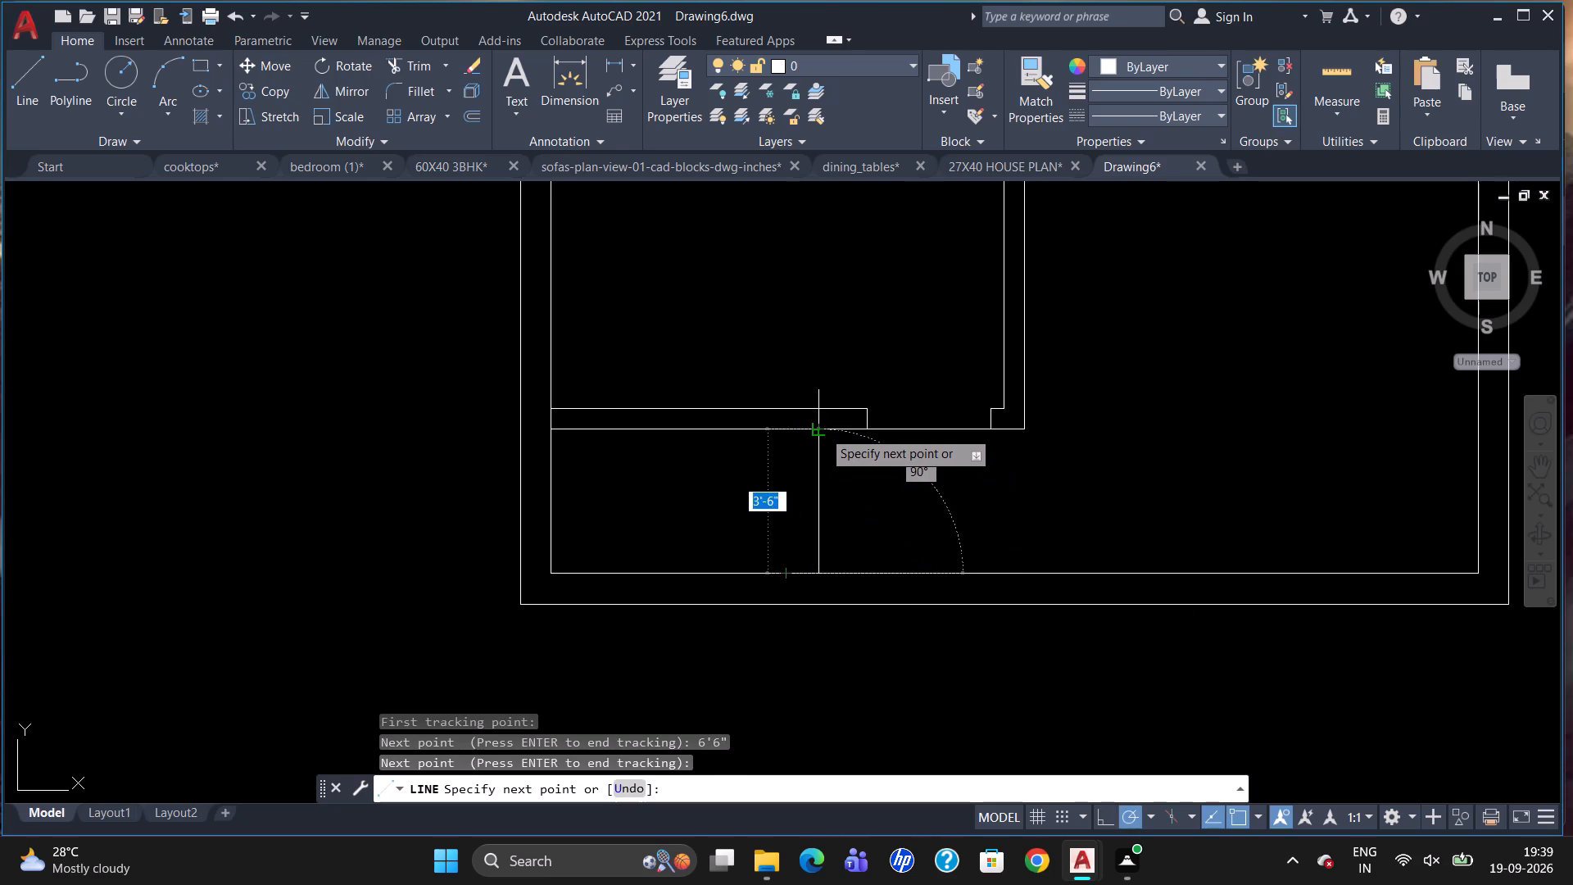
left_click(823, 429)
key("Escape")
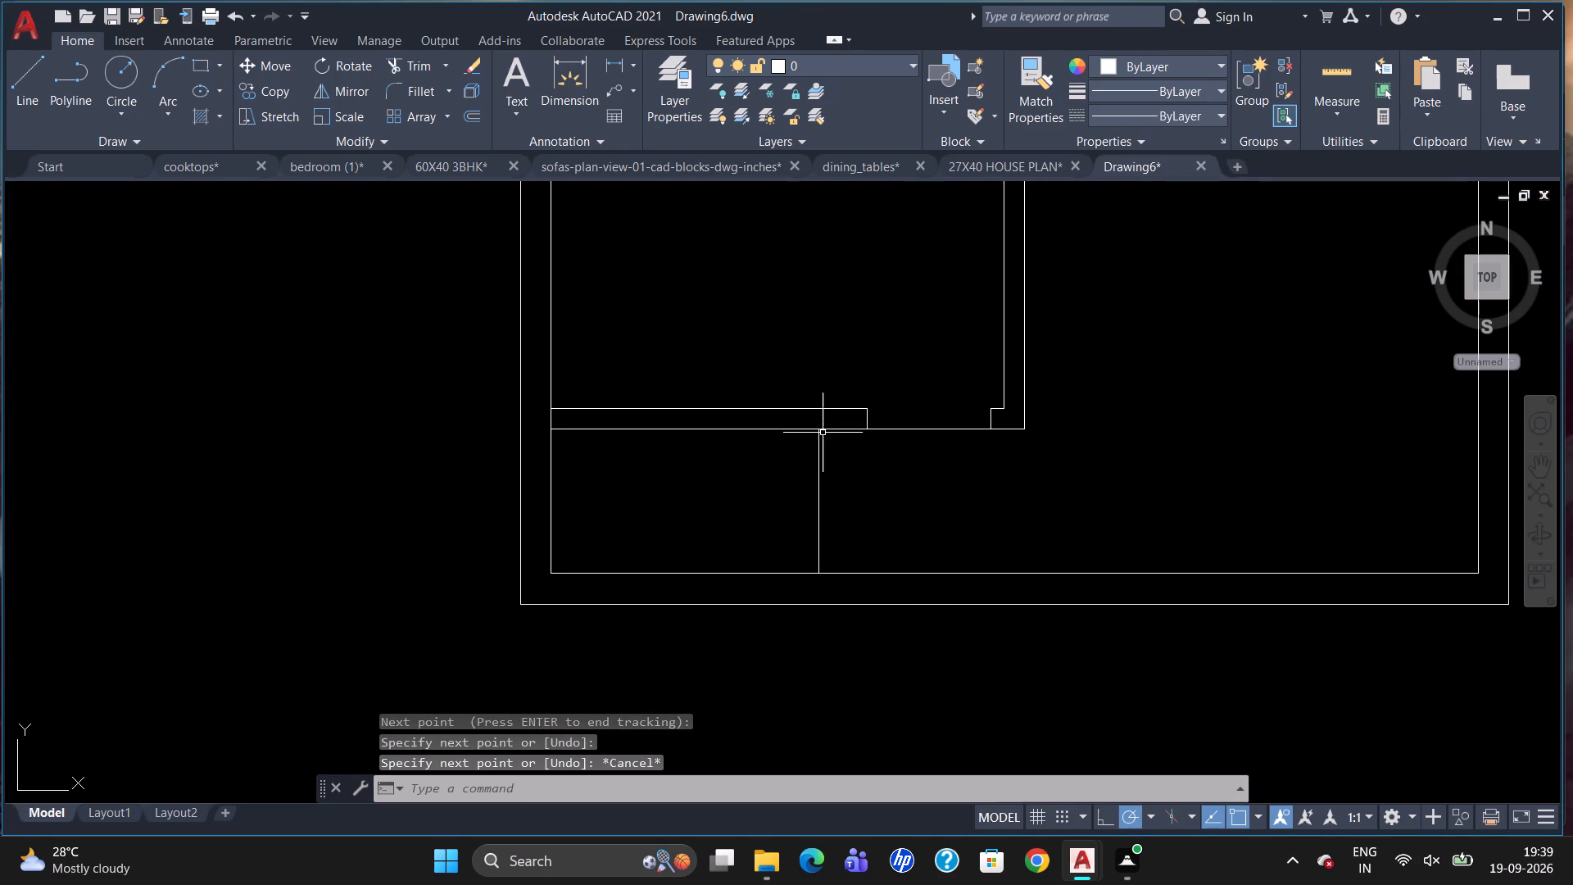
Offset the new vertical line 6" to its right to form the small bottom-left room's partition.
key("o")
key("Return")
key("6")
key("Return")
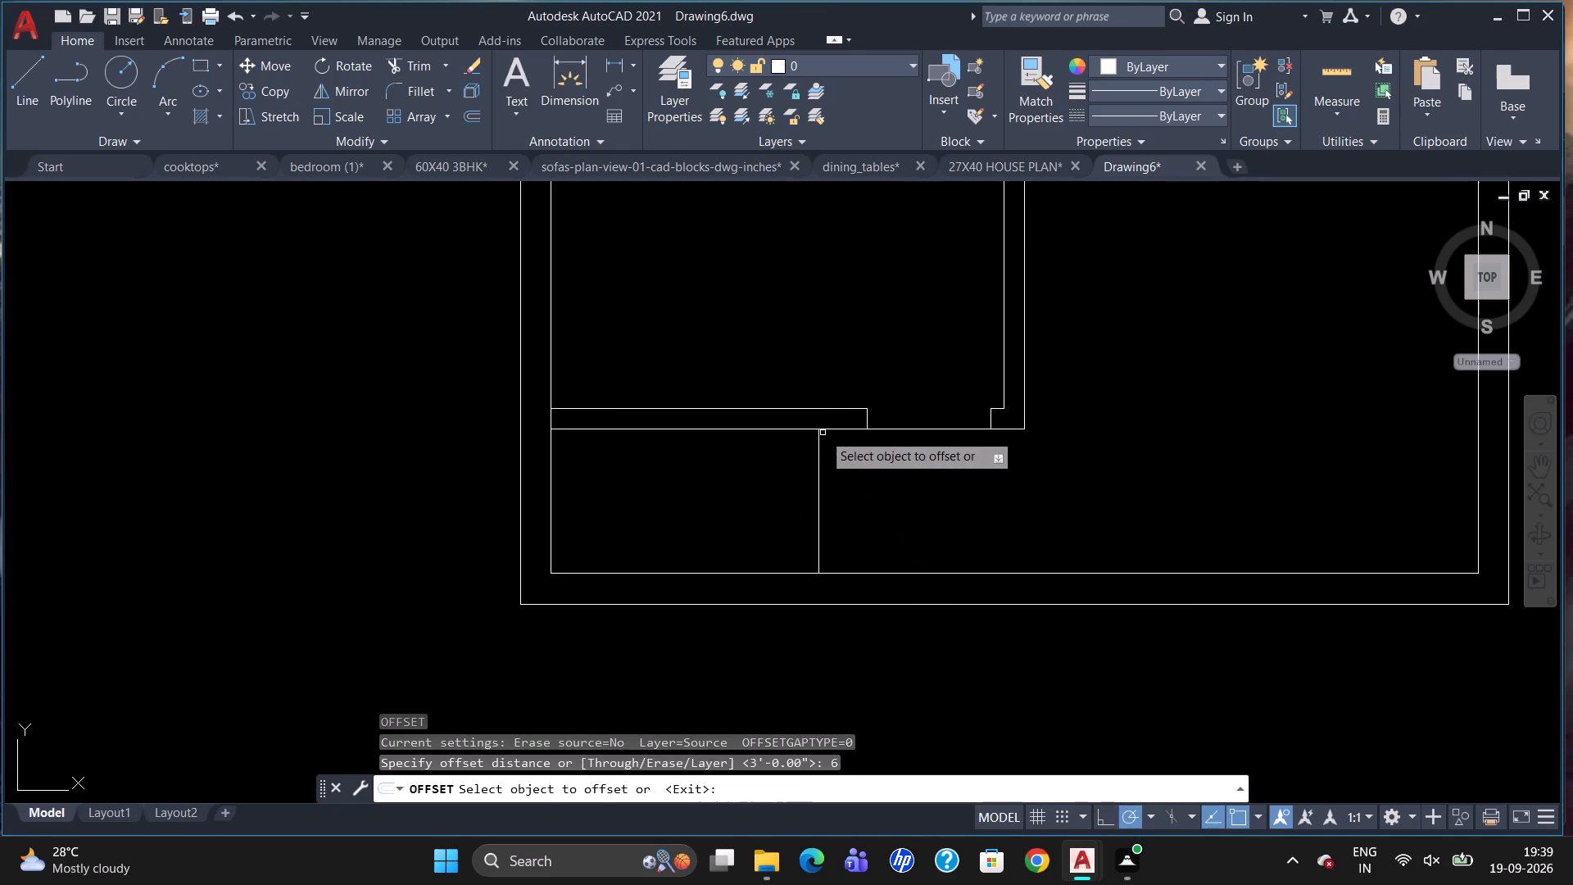
left_click_drag(818, 497, 833, 501)
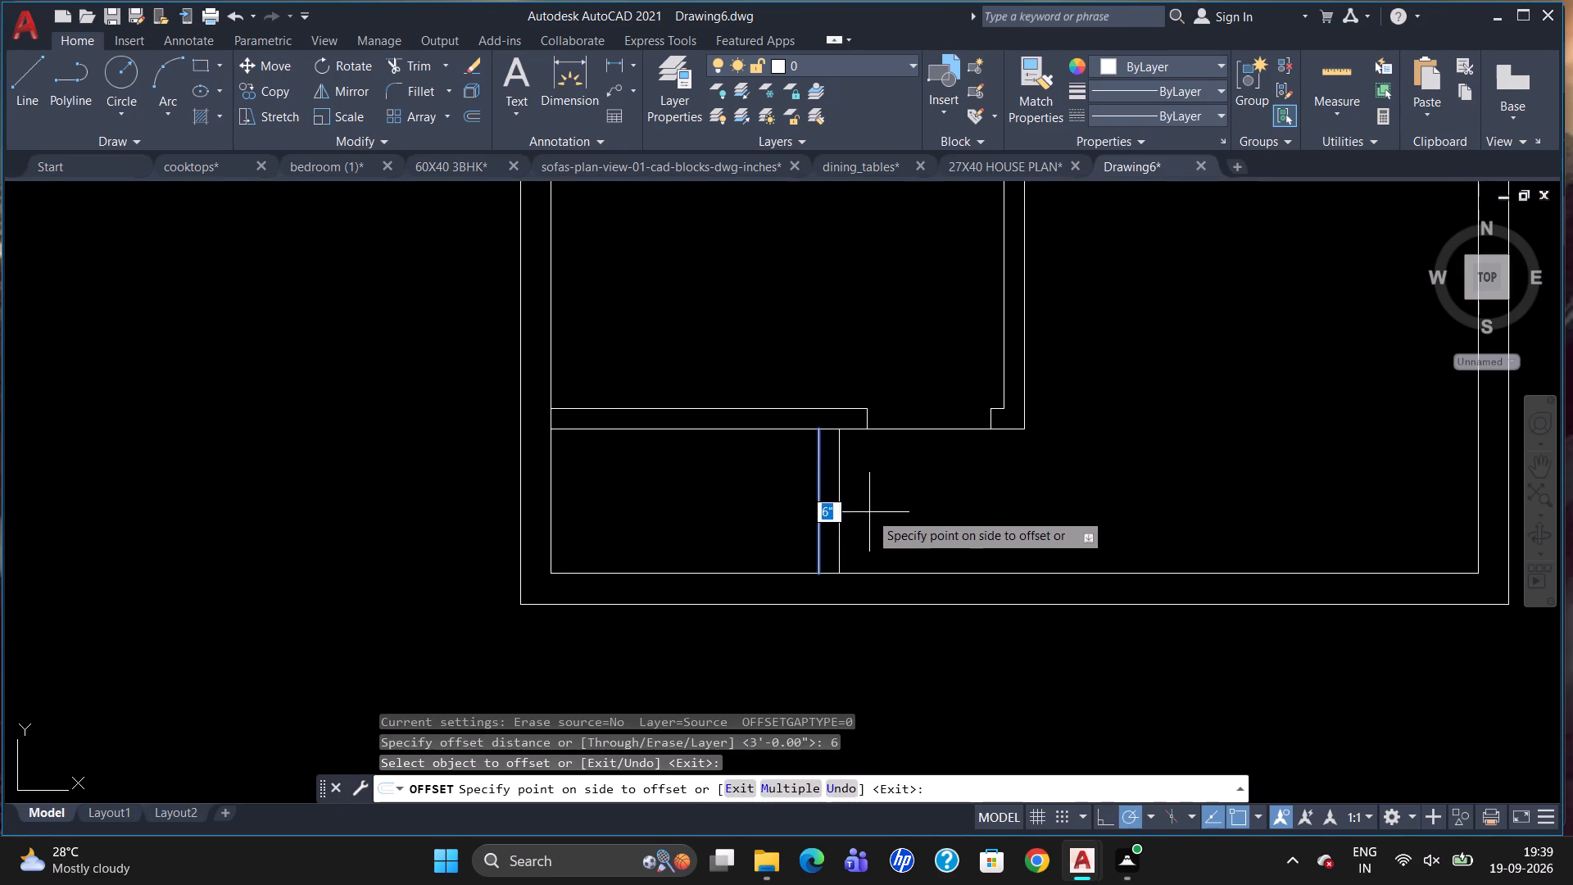
left_click(871, 512)
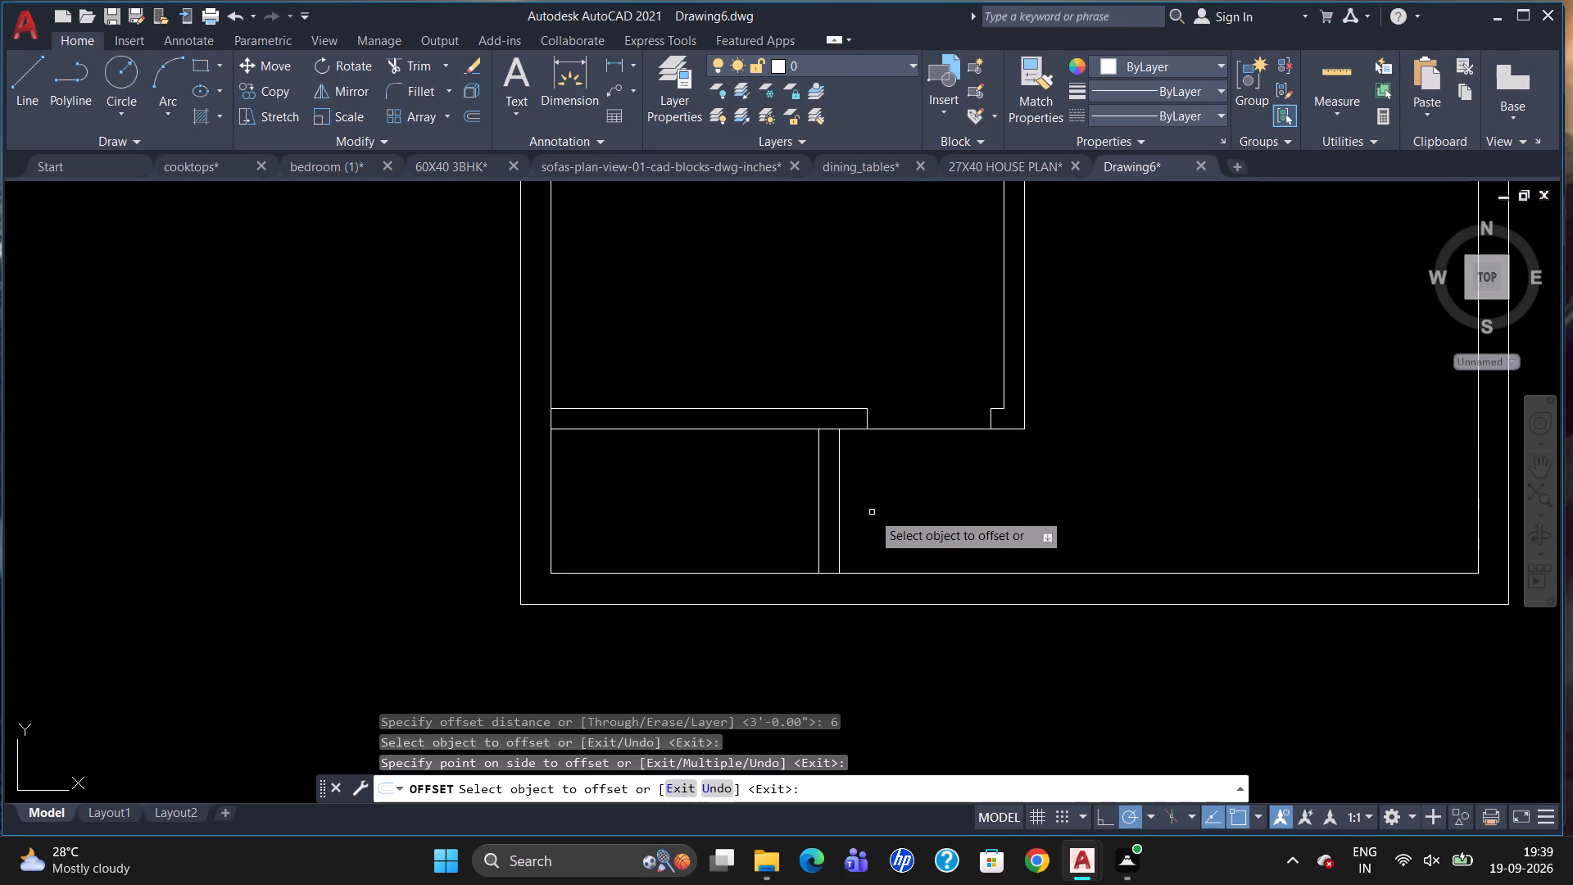
key("Escape")
Draw a door jamb line across the new partition, 2'6" above the bottom inner wall line.
key("l")
key("Return")
type("TK")
key("Return")
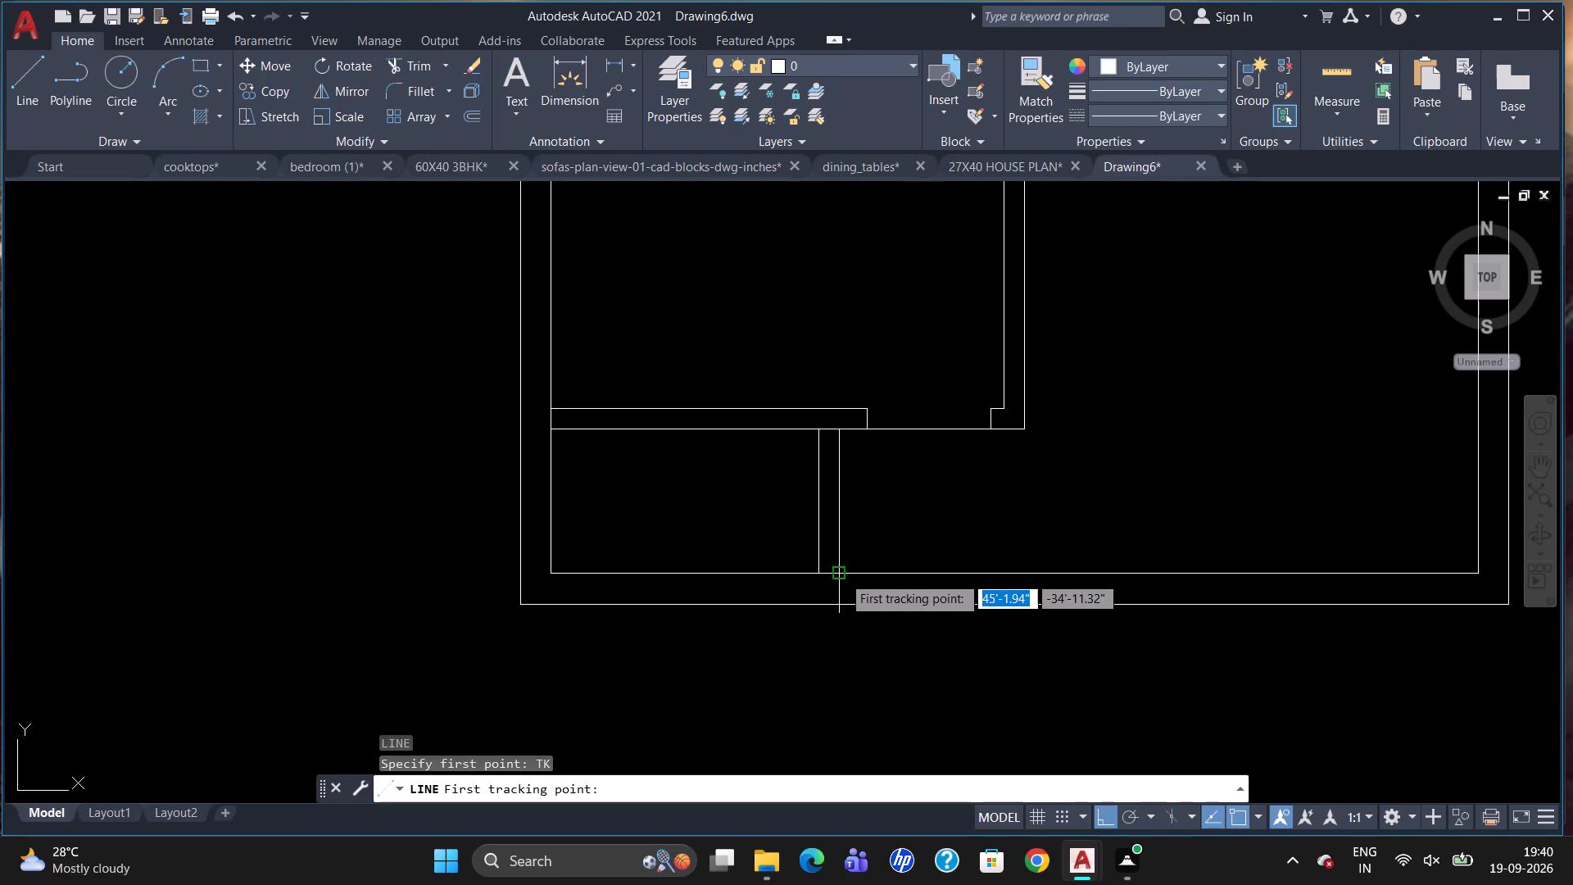
left_click(841, 571)
type("2'6\"")
key("Return")
key("Return")
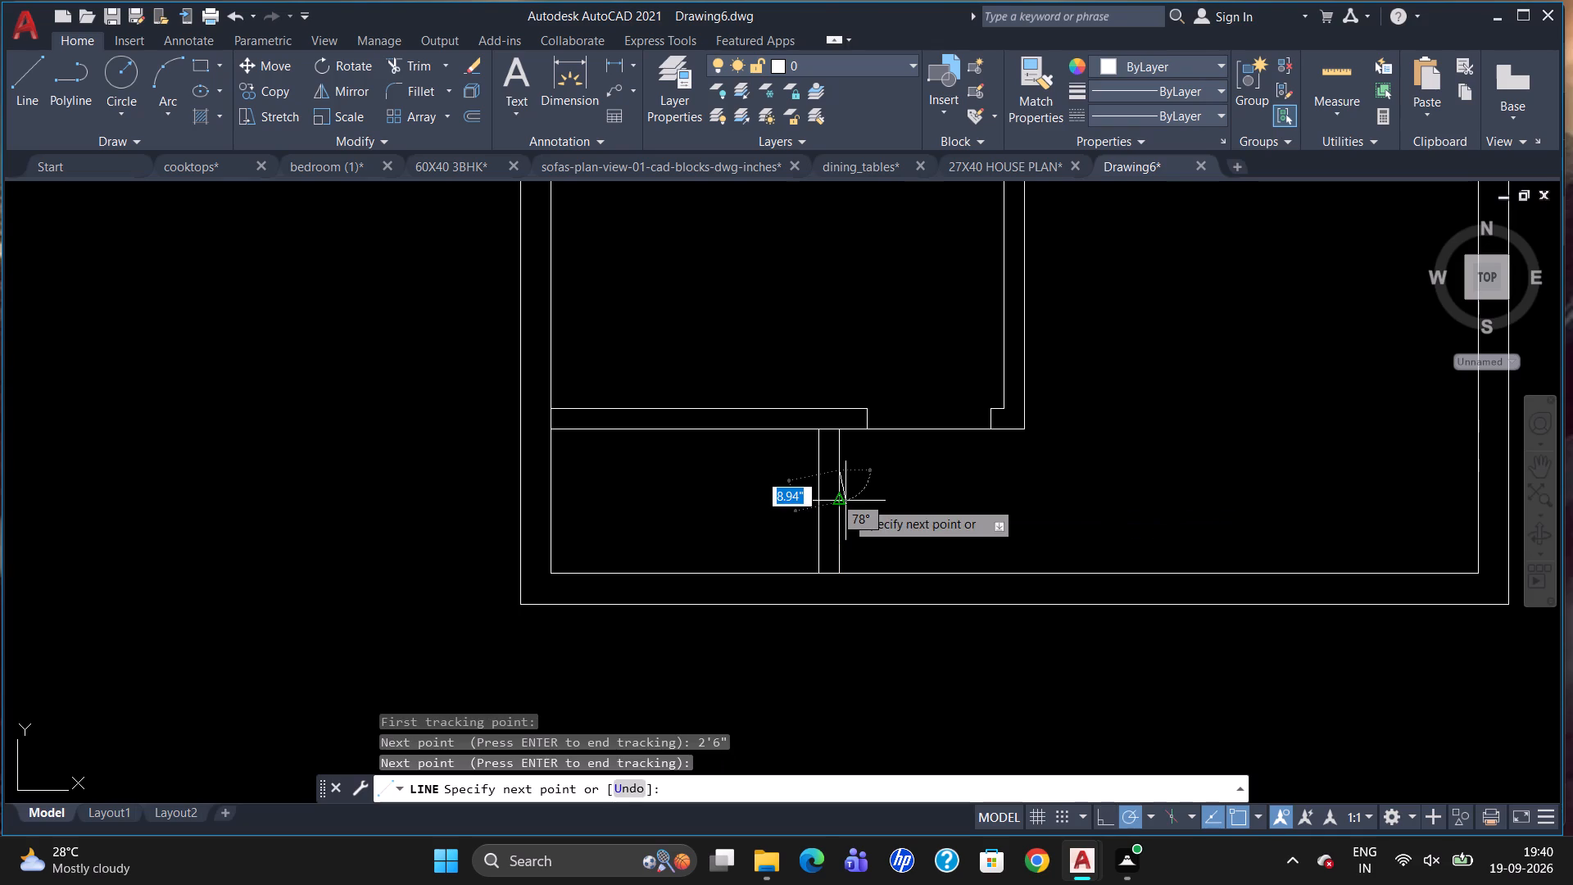
scroll(823, 458, "up", 1)
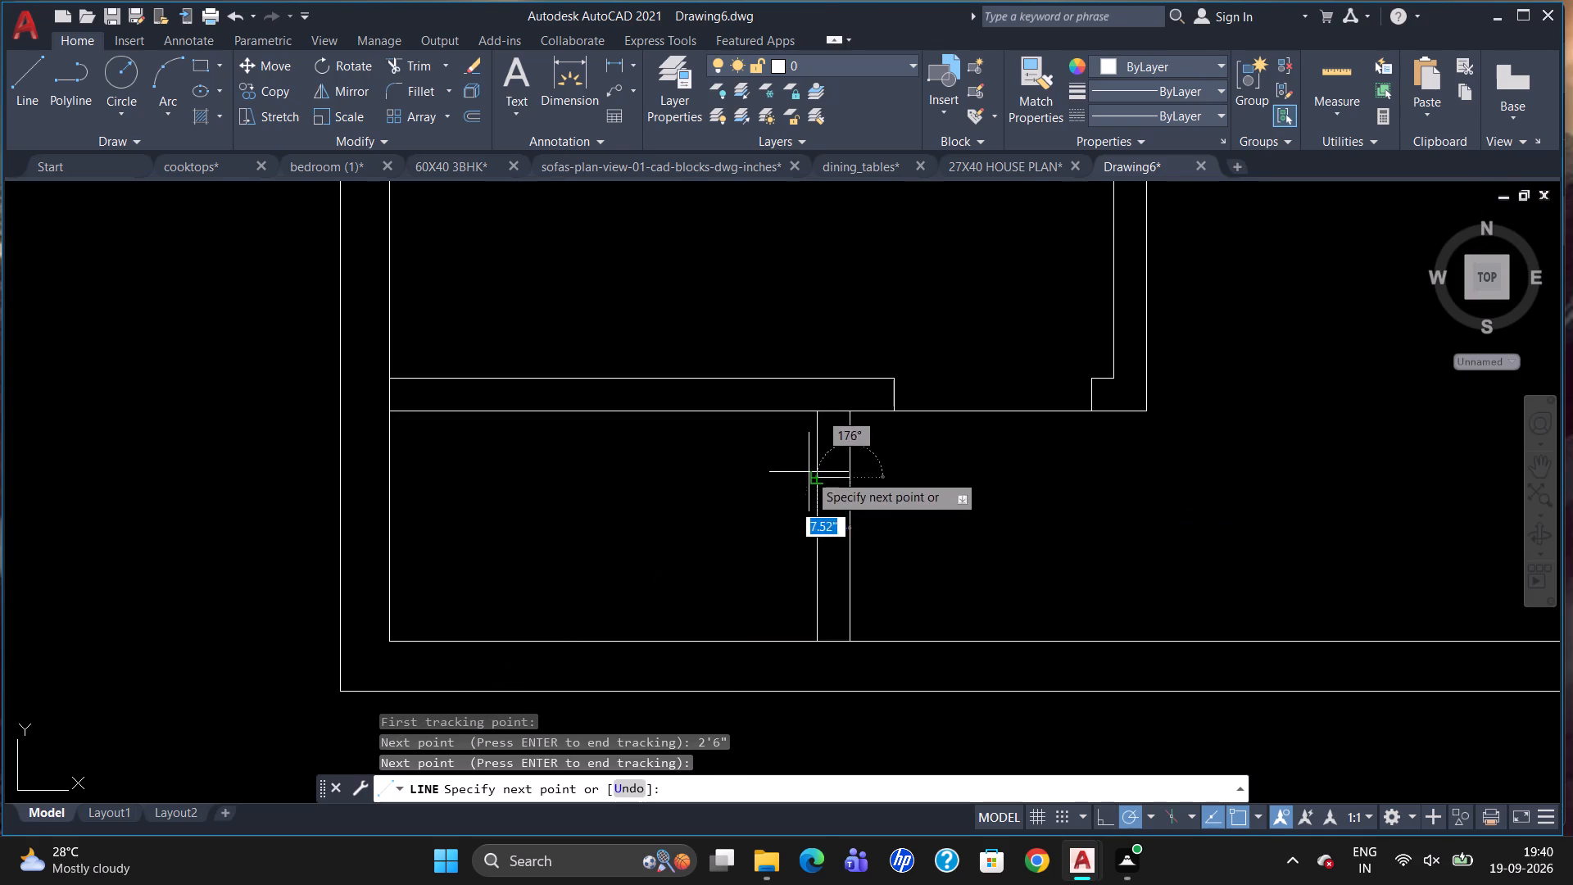
left_click(812, 477)
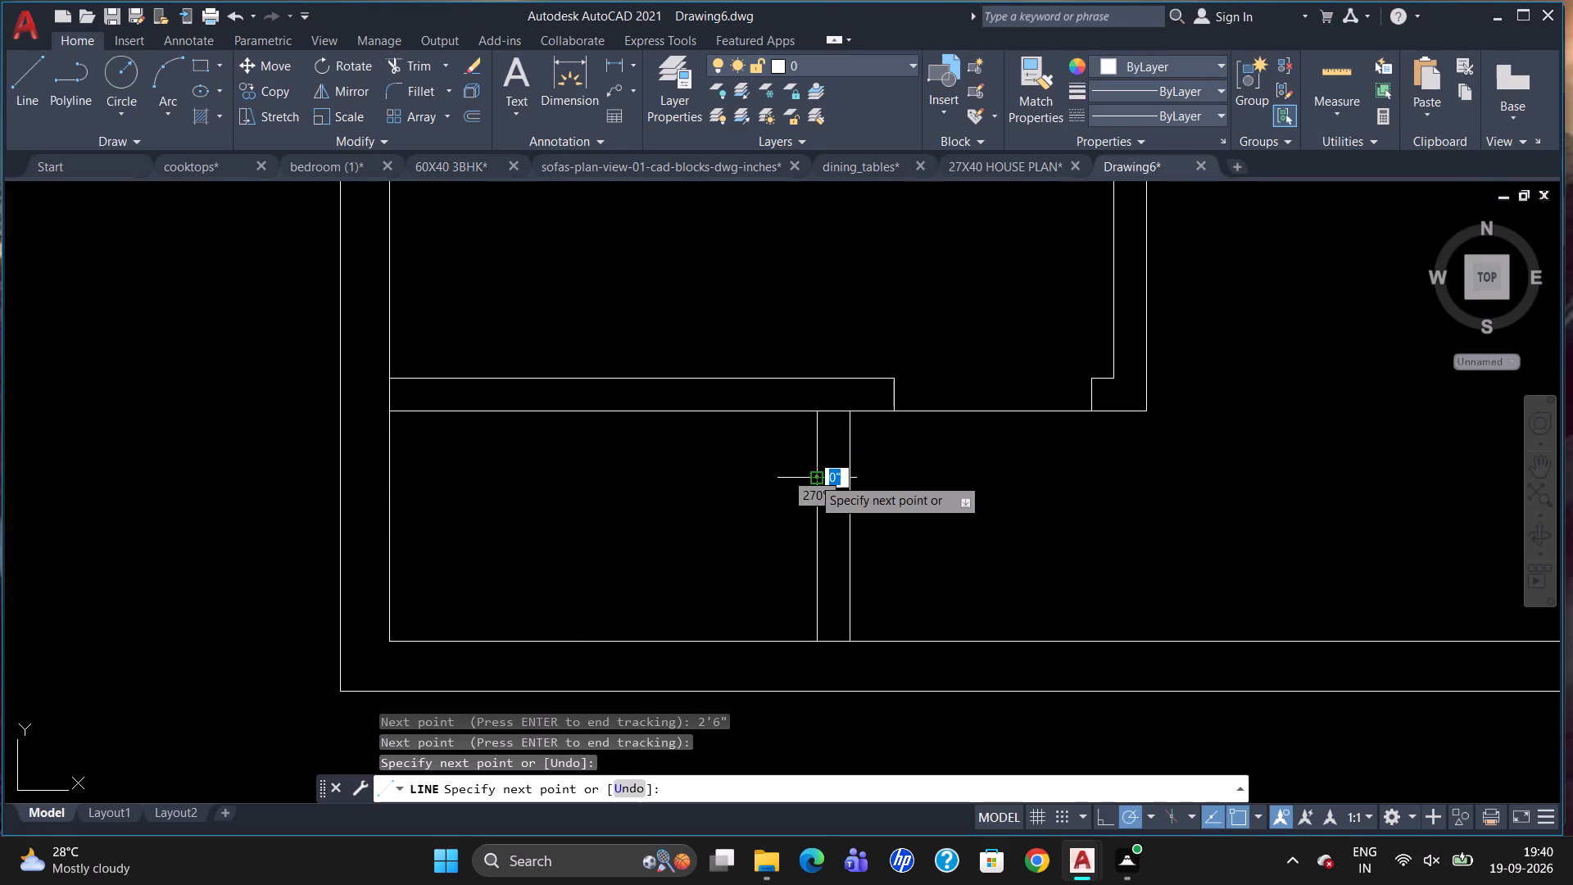
key("Escape")
Trim off the new partition's left line below the jamb to form the small room's door opening.
type("TR")
key("Return")
key("Return")
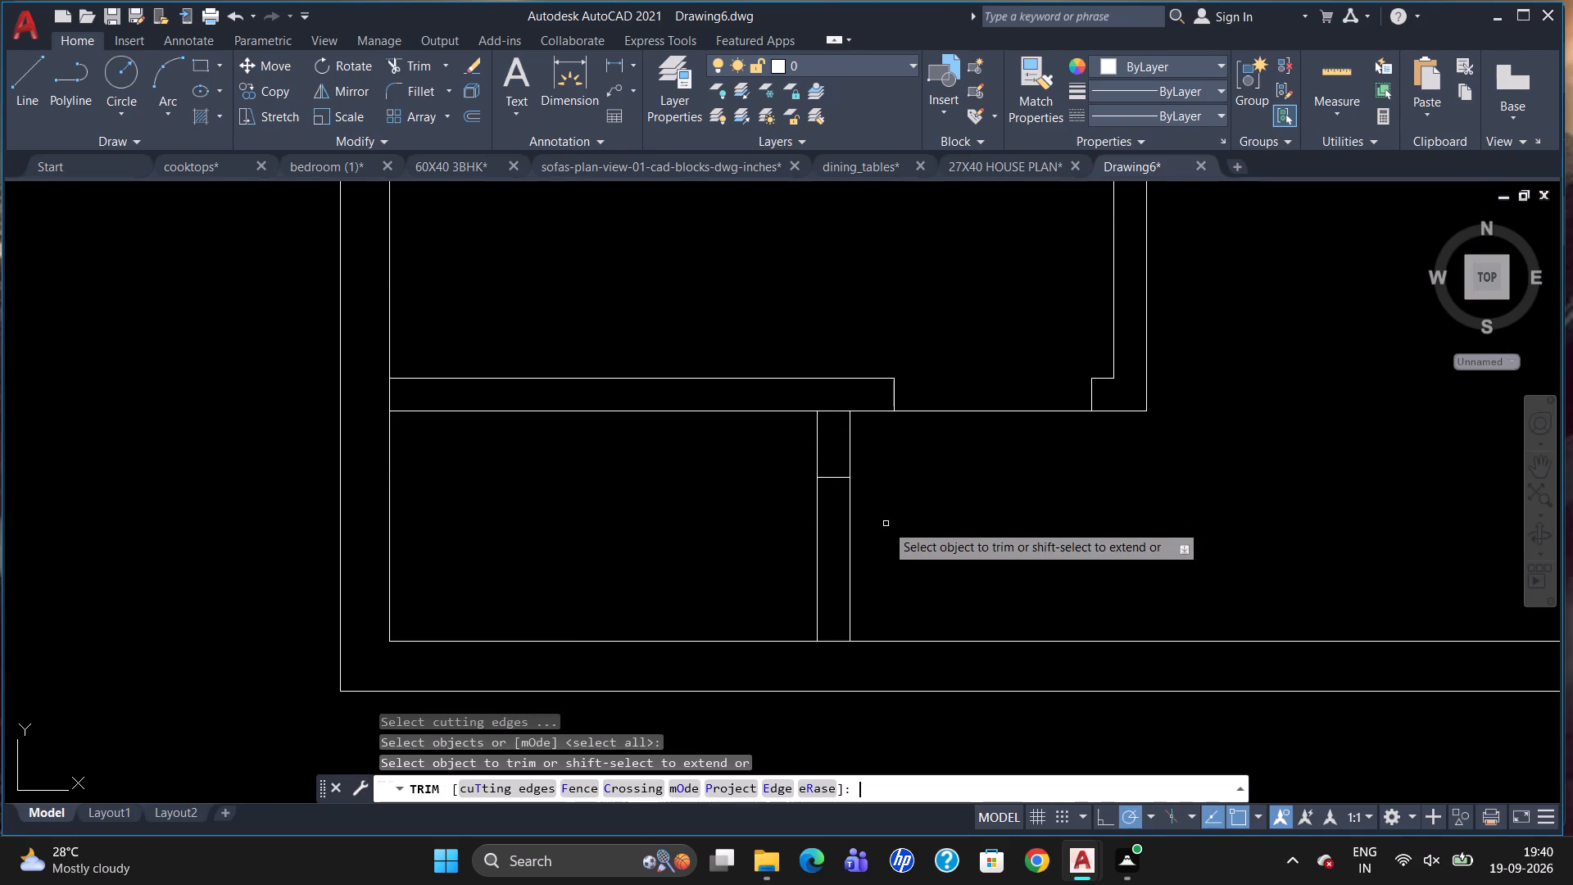
left_click(820, 560)
left_click(818, 564)
left_click(820, 563)
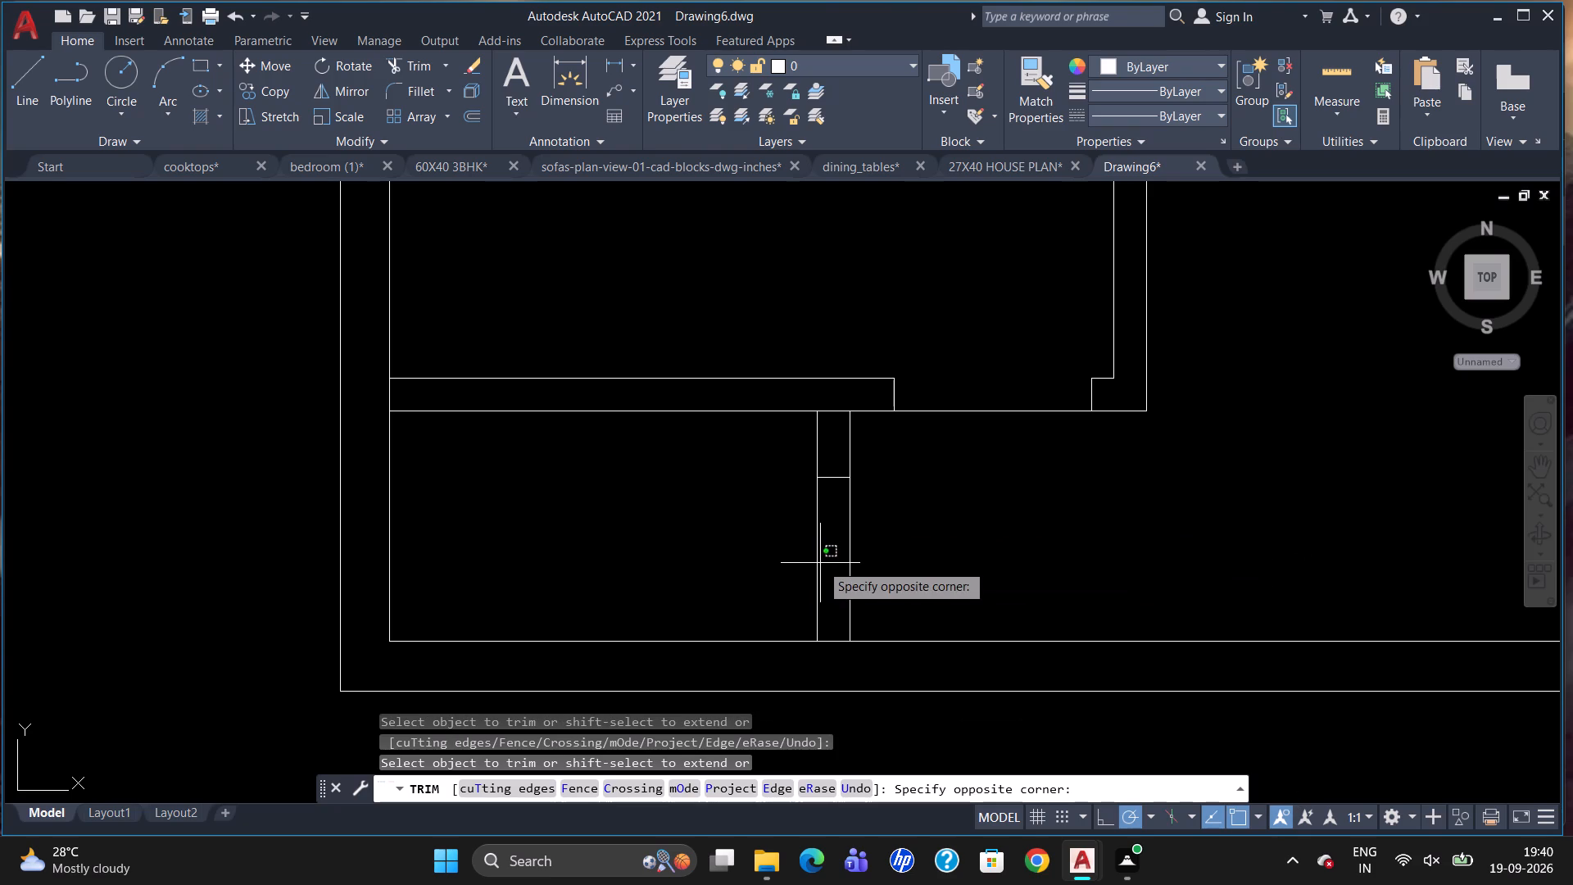
left_click(816, 565)
key("Escape")
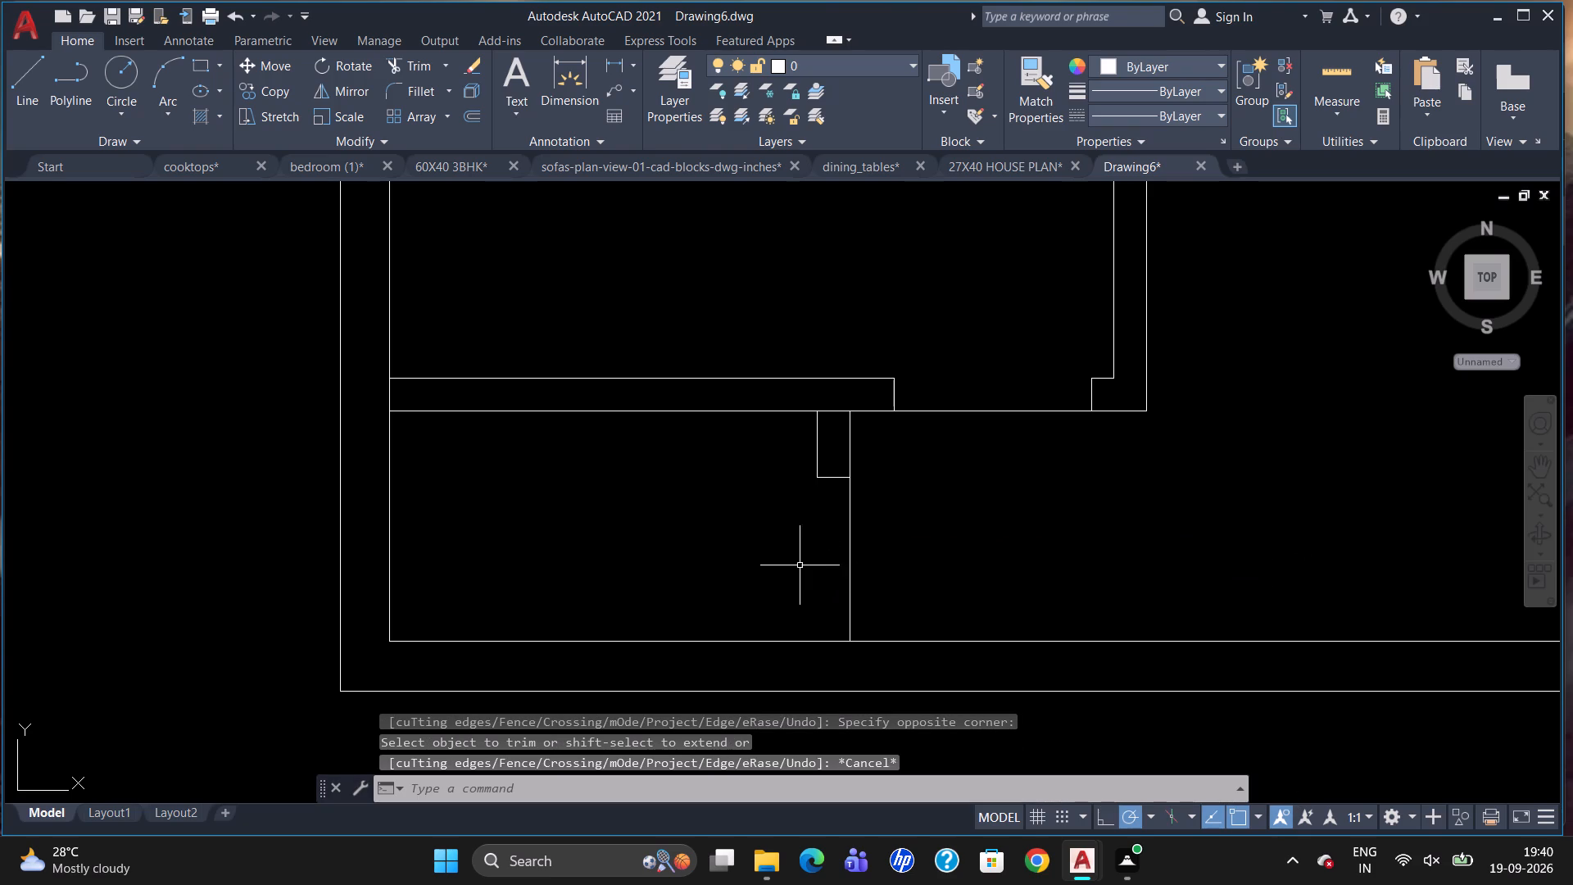
Draw a line across the central vertical partition, extending the second left-side partition's upper line to the right face.
scroll(795, 571, "down", 1)
scroll(787, 450, "down", 1)
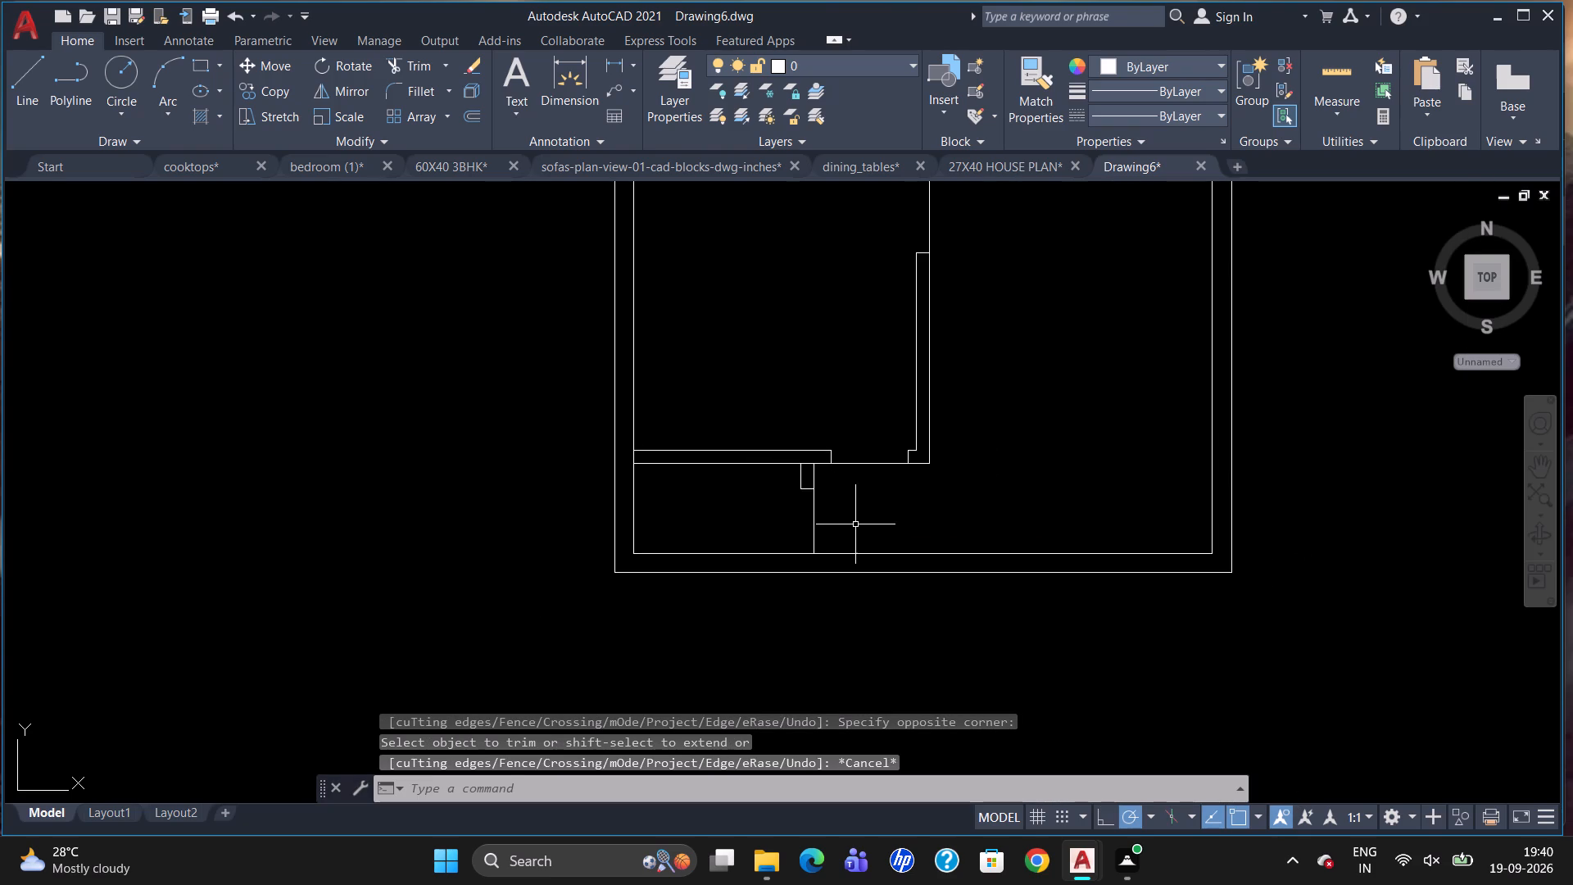
scroll(857, 531, "down", 1)
scroll(986, 481, "down", 1)
scroll(1035, 297, "up", 1)
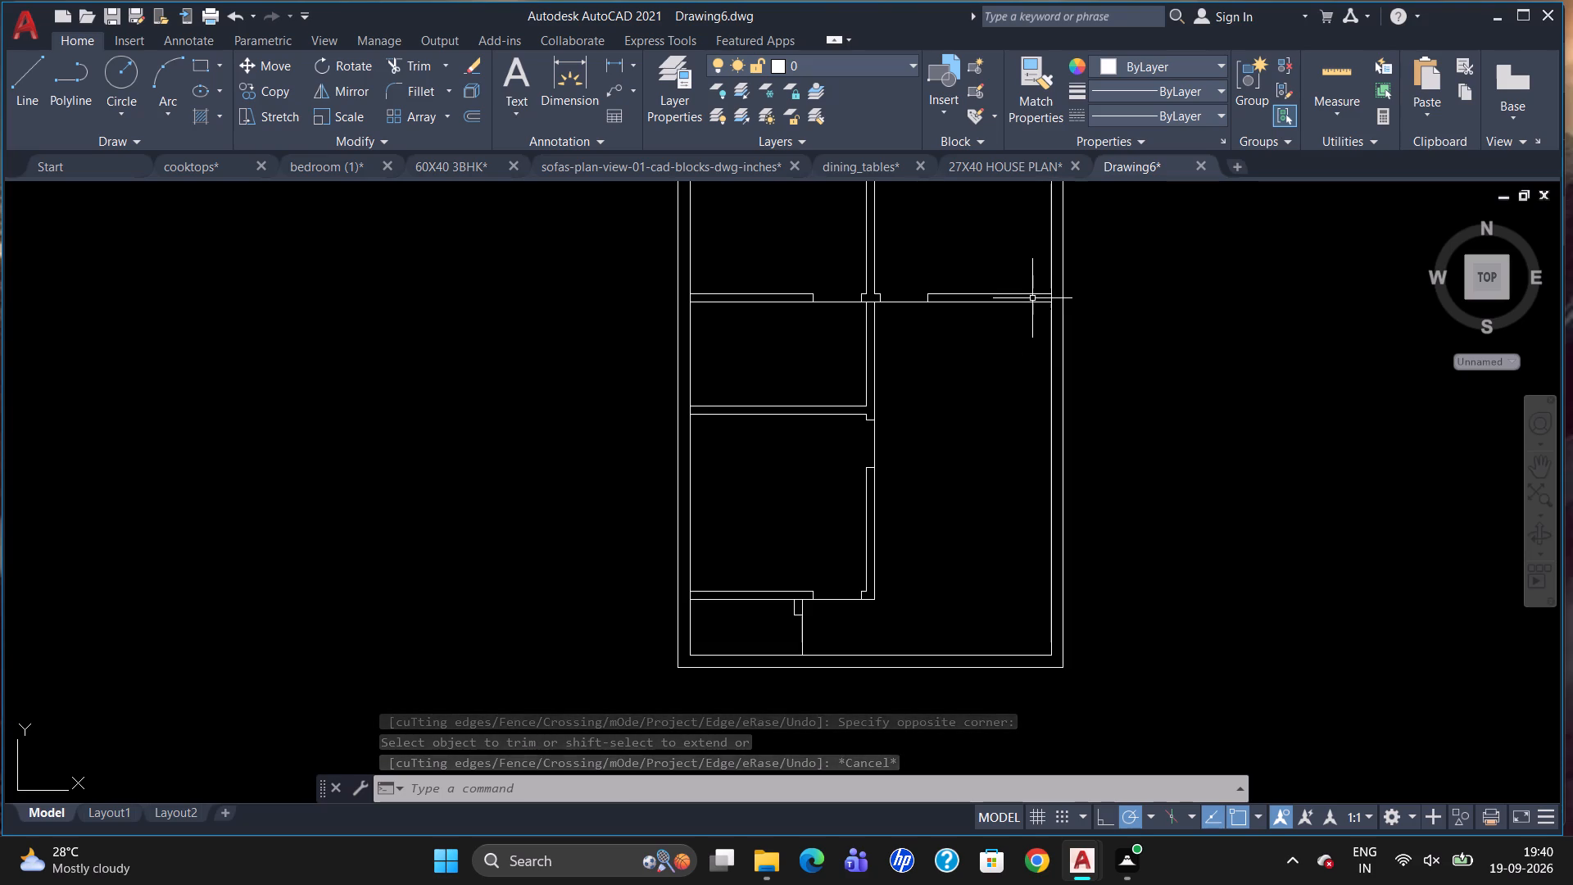
scroll(875, 255, "up", 1)
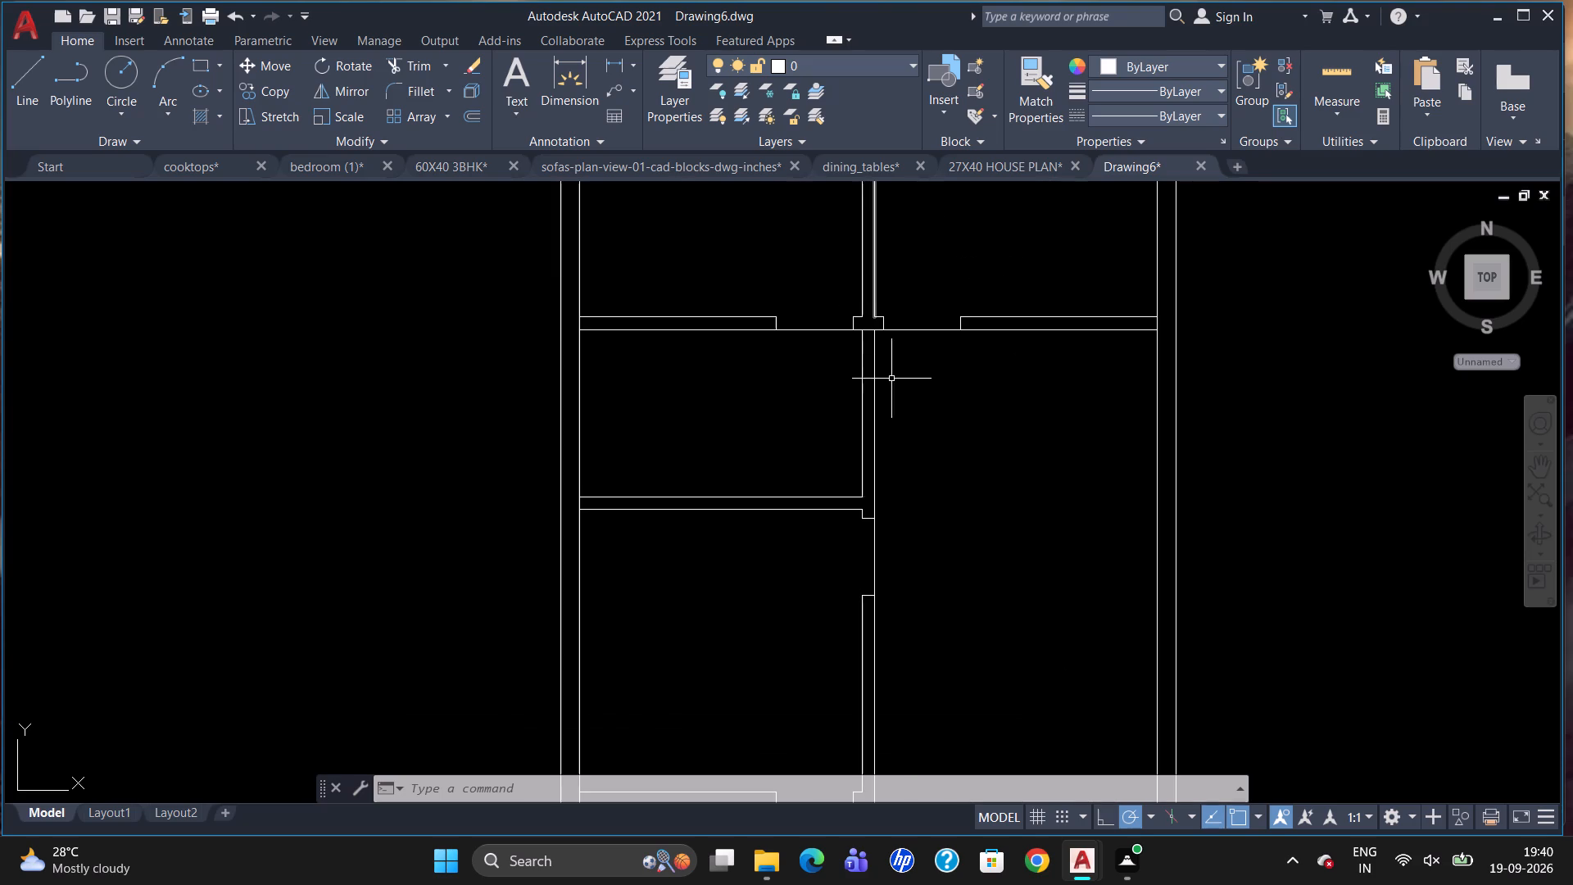
key("l")
key("Return")
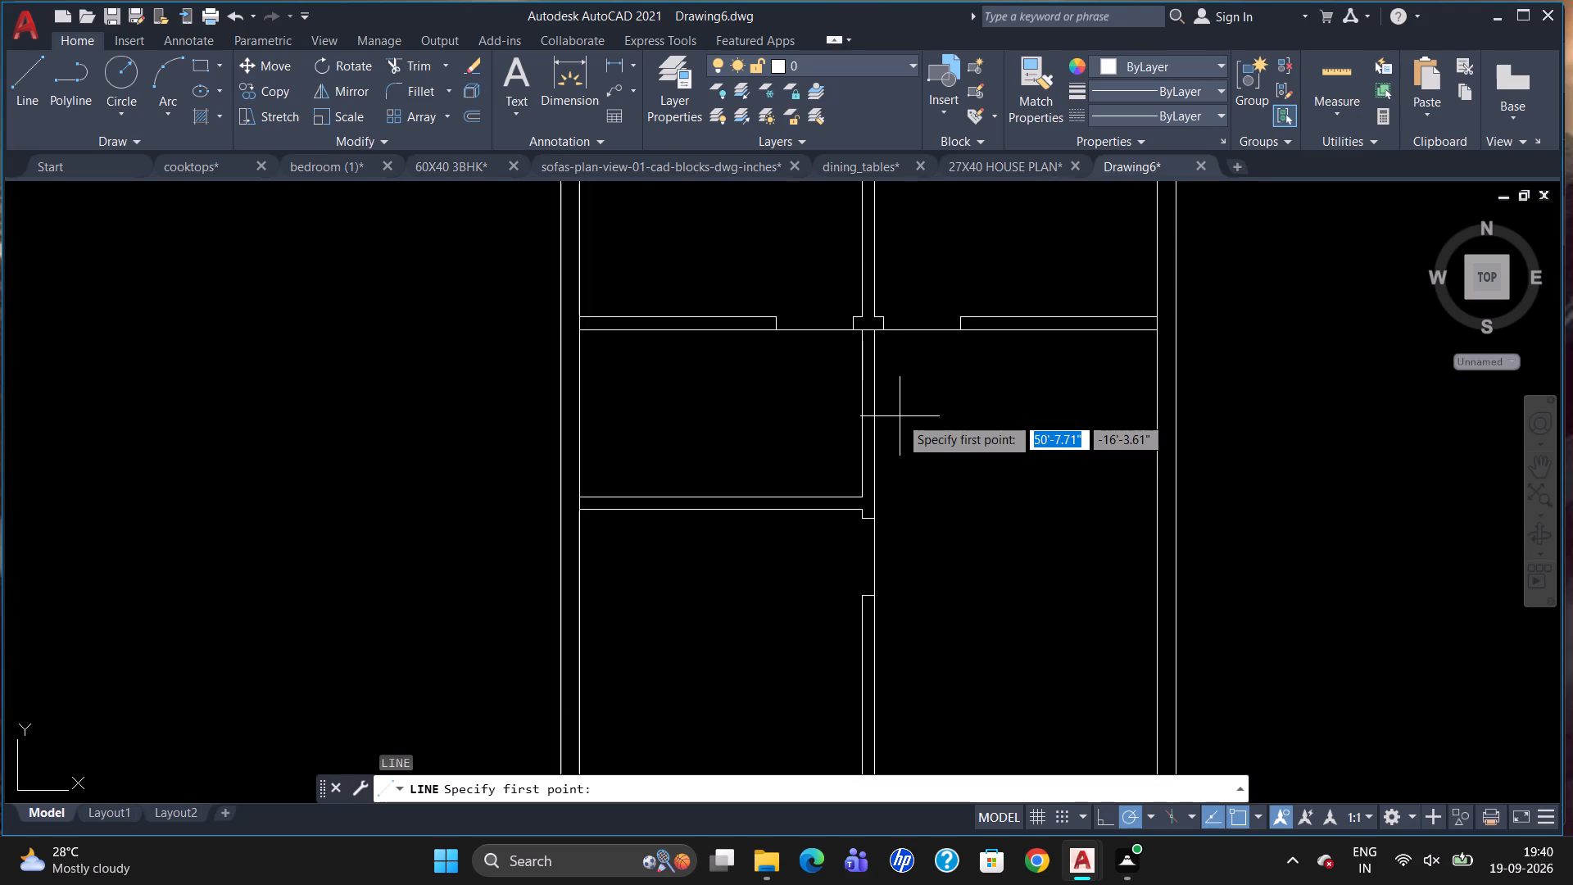
scroll(858, 515, "up", 2)
left_click_drag(871, 470, 895, 473)
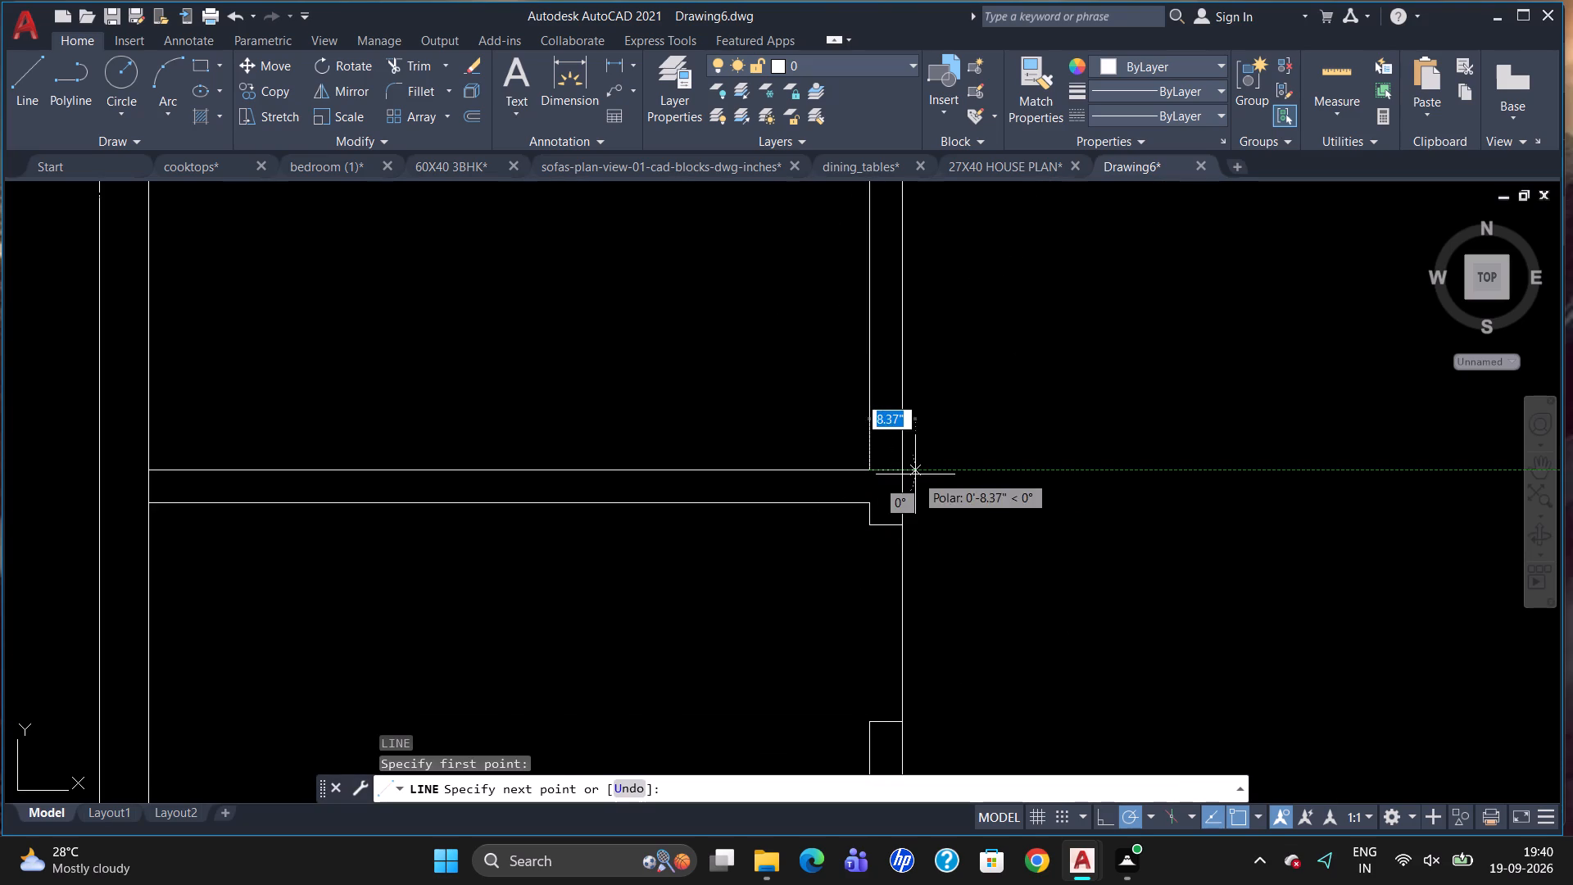
left_click(903, 467)
key("Escape")
Erase the central vertical partition's left line between the upper bedrooms' wall and the second left-side partition.
scroll(870, 526, "down", 1)
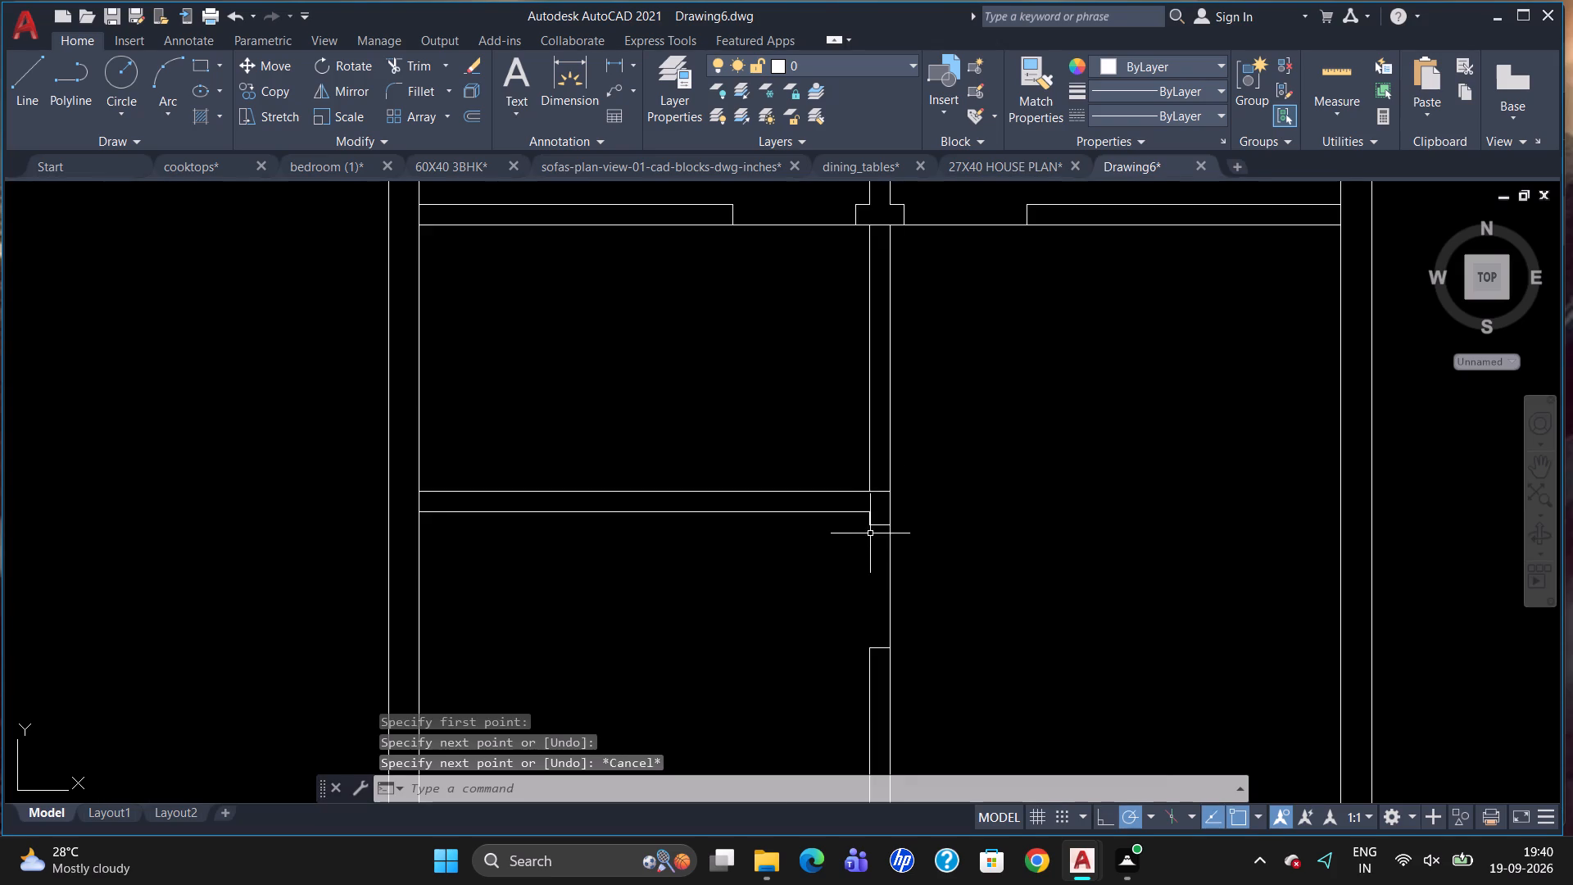
scroll(873, 527, "down", 1)
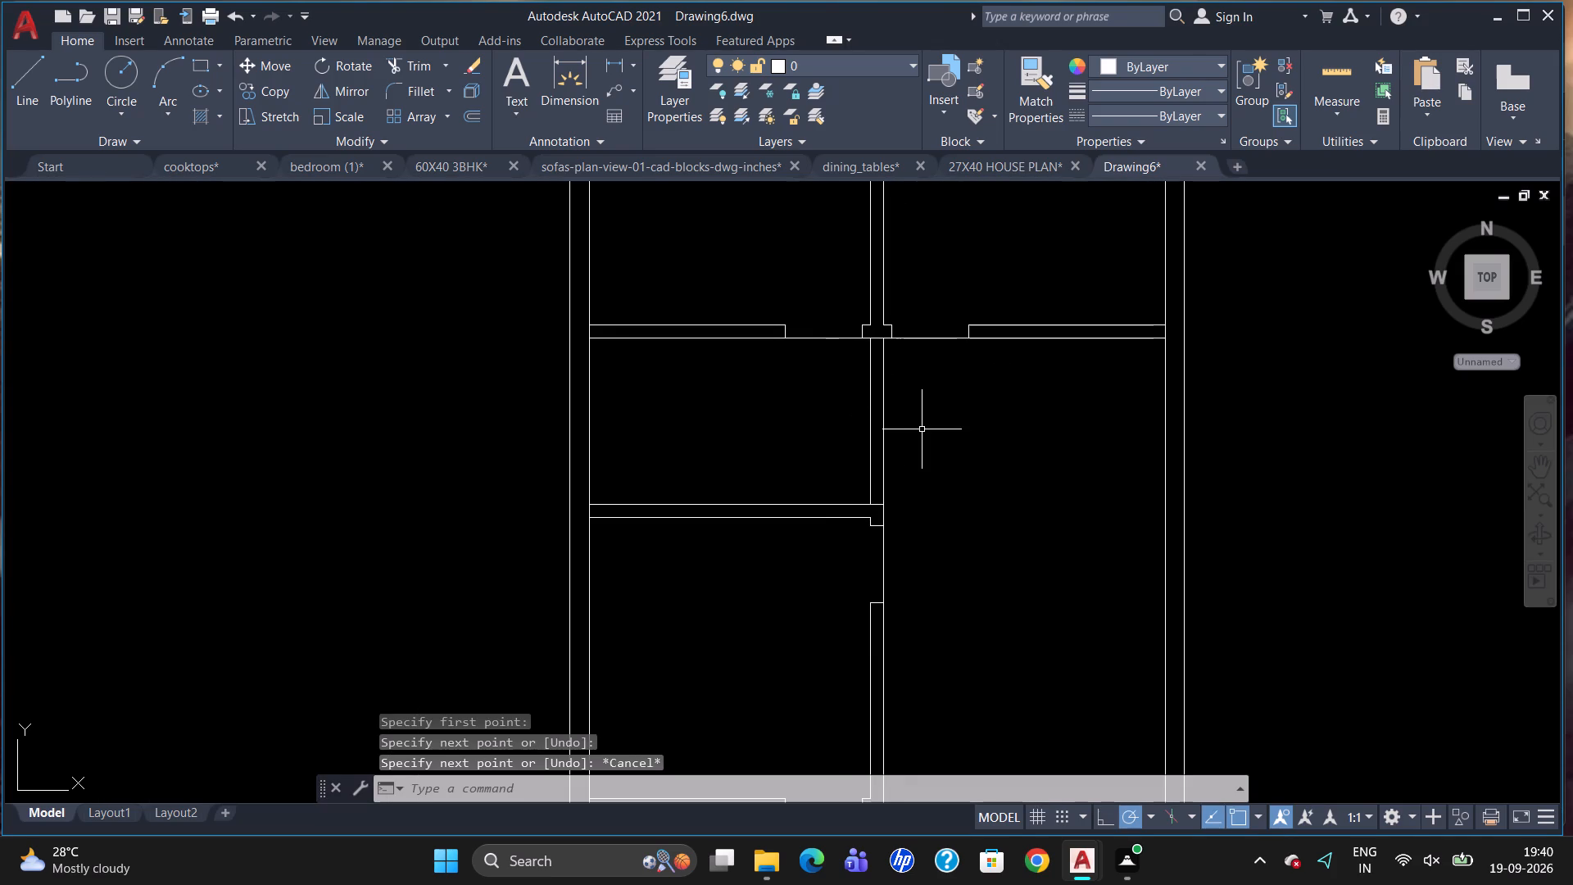
left_click_drag(872, 403, 890, 411)
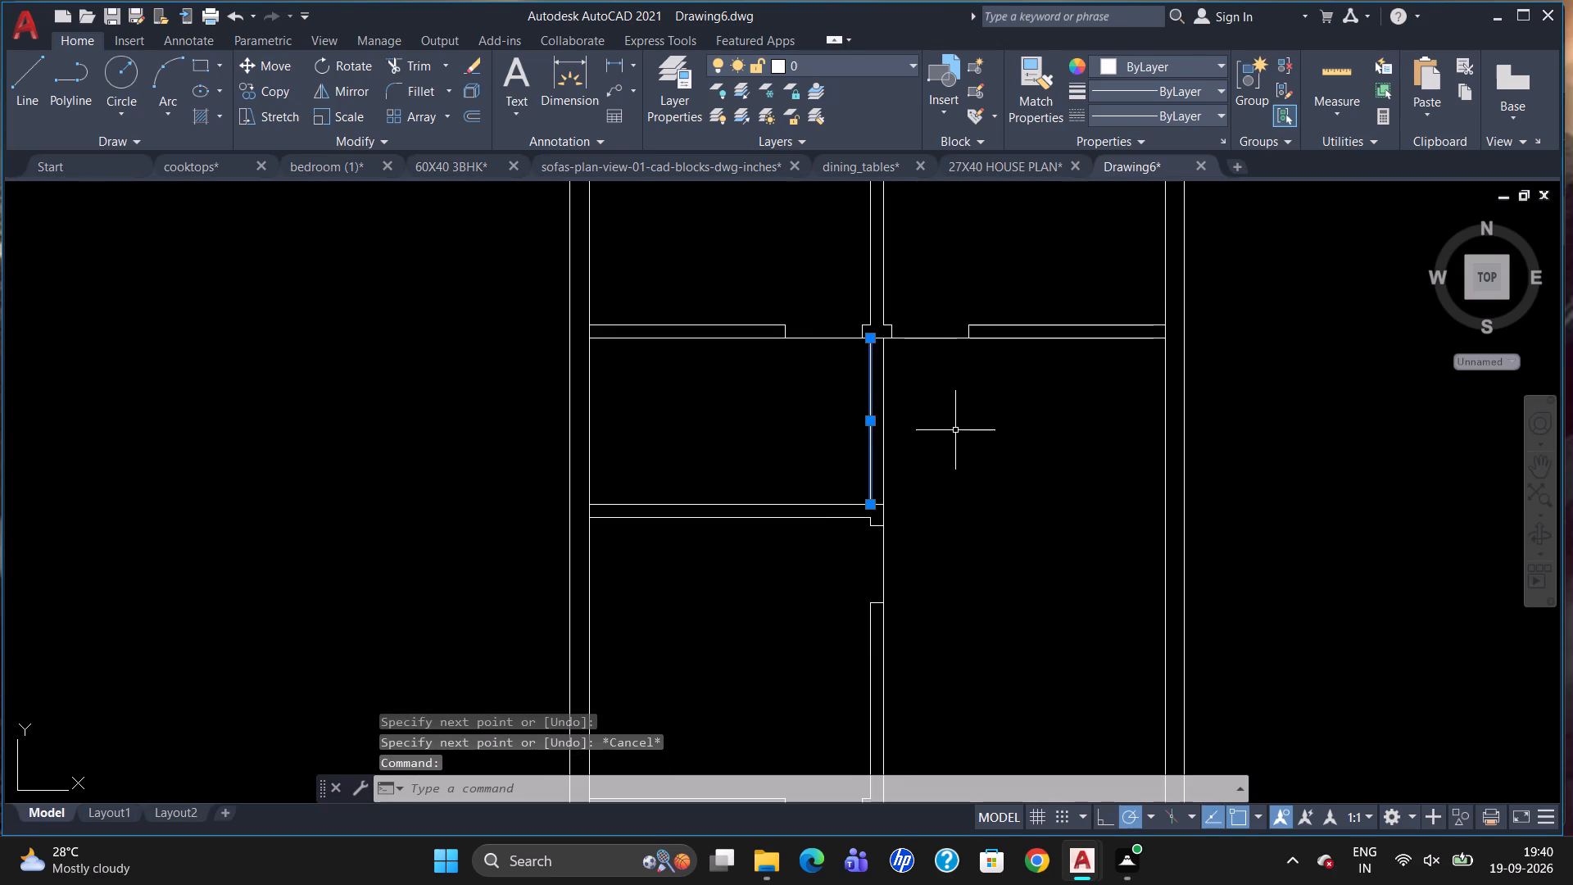
key("Delete")
Trim off the central vertical partition's right line between the upper bedrooms' wall and the second left-side partition.
type("TR")
key("Return")
key("Return")
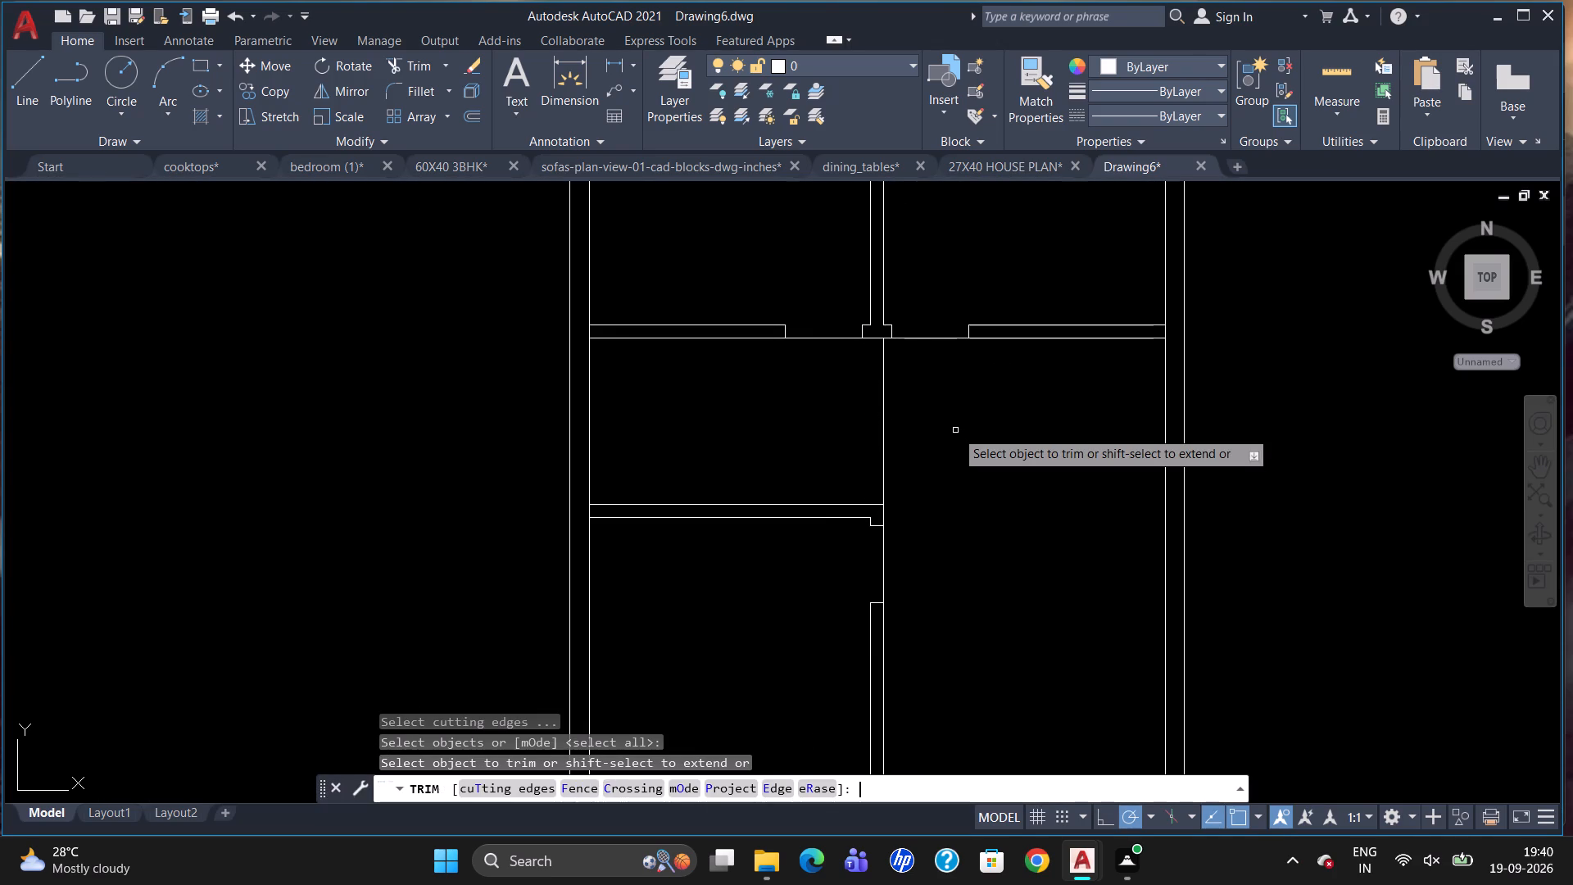
left_click_drag(909, 425, 877, 429)
left_click(877, 429)
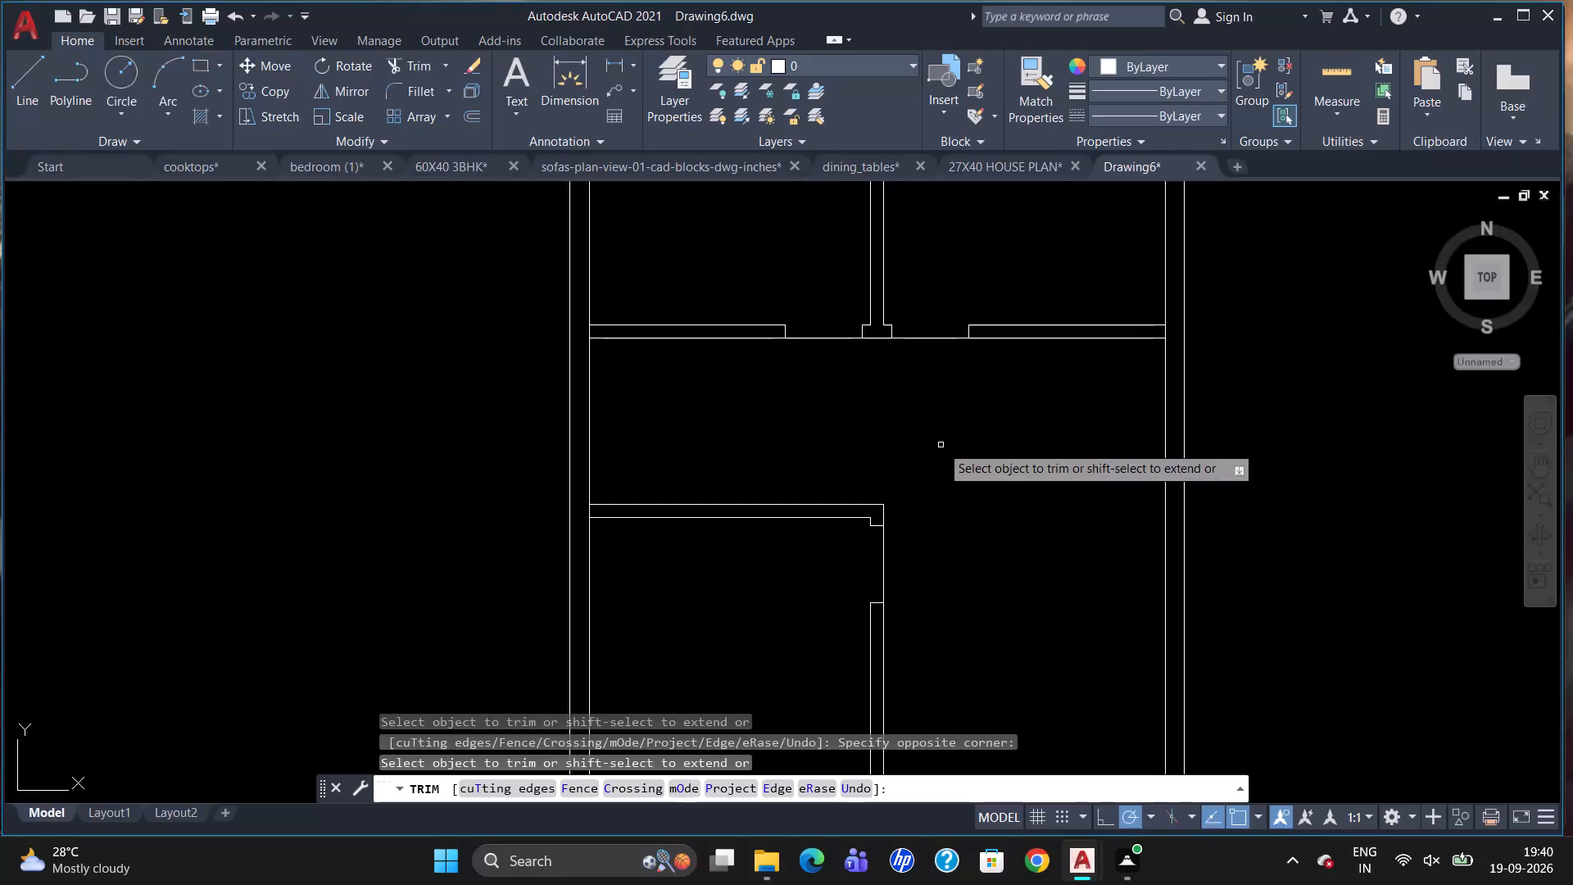
scroll(941, 442, "down", 2)
scroll(880, 347, "down", 1)
scroll(932, 425, "up", 1)
key("Escape")
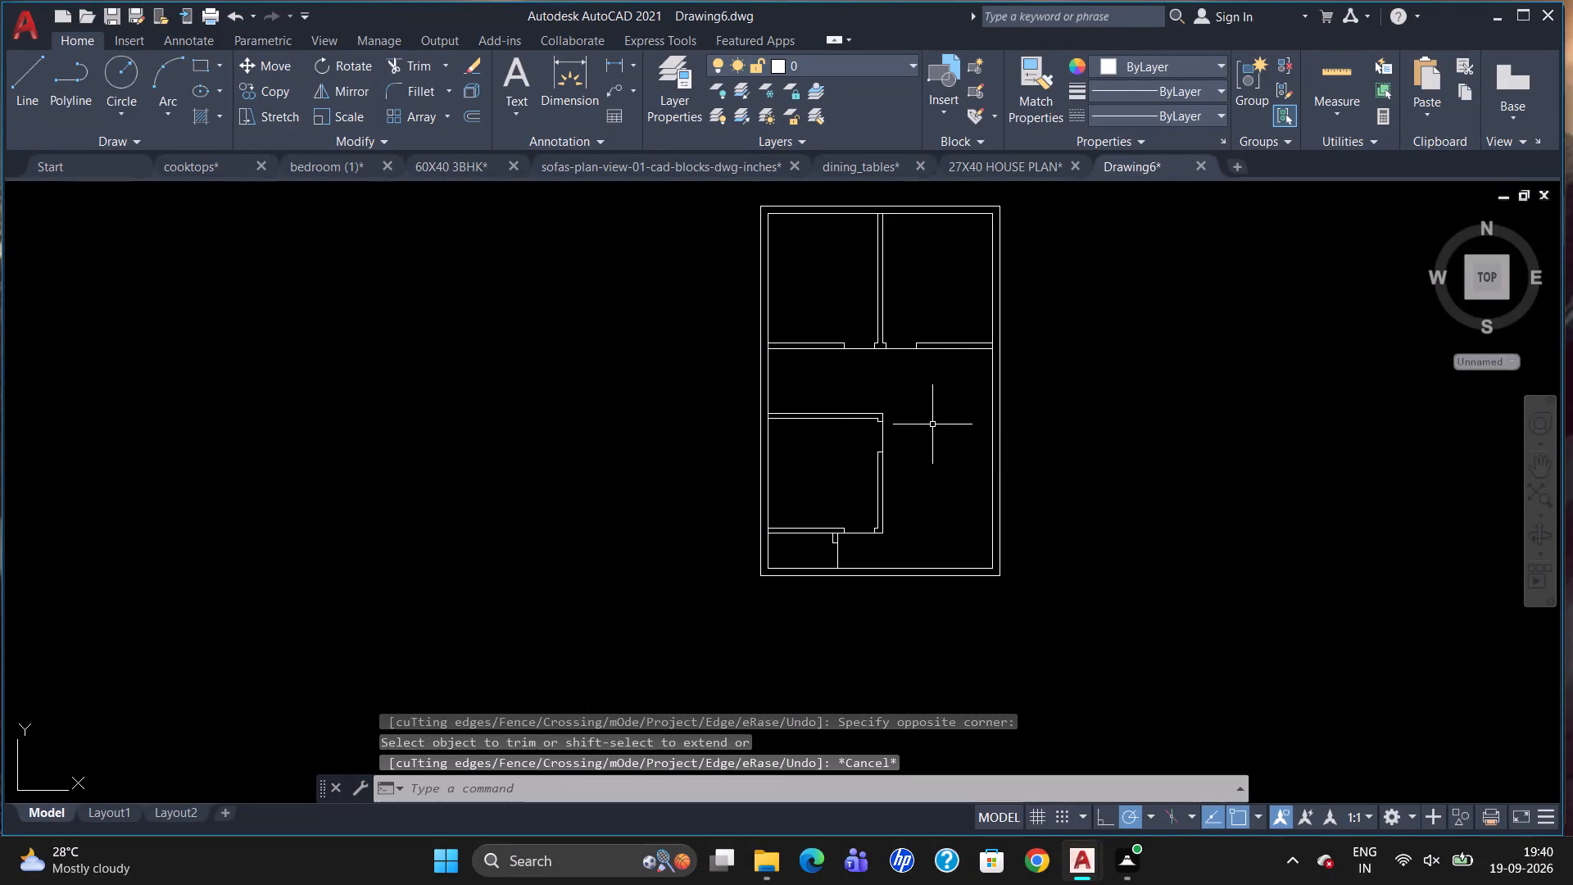
Draw a 3'9" vertical line up from the bottom inner wall, 6'6" from the lower-right inner corner.
scroll(934, 420, "up", 1)
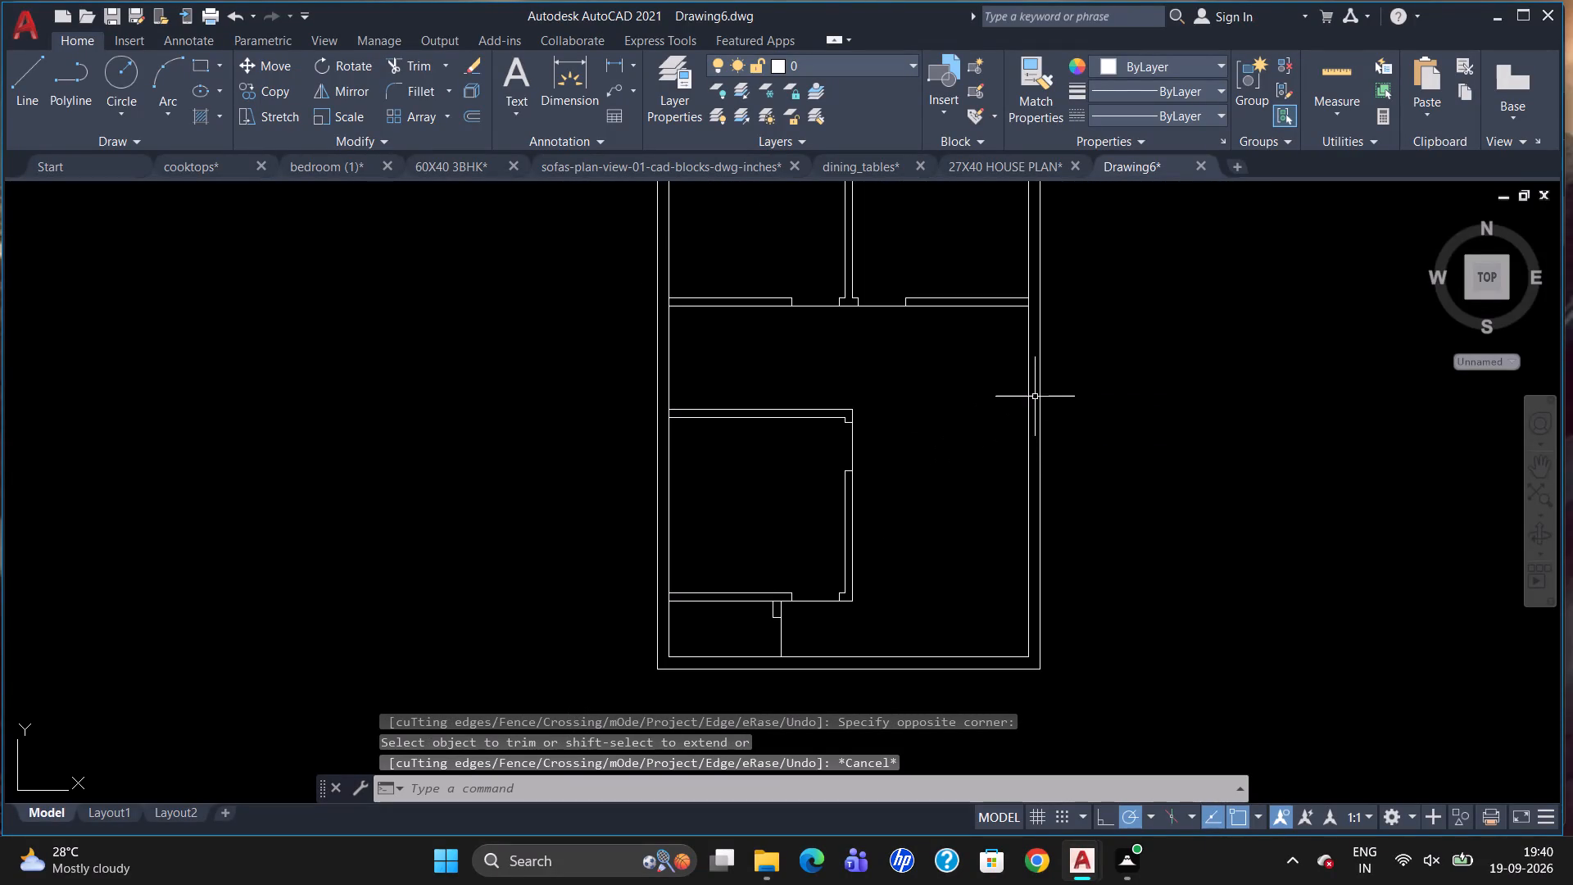
scroll(1023, 428, "up", 1)
scroll(1020, 424, "down", 1)
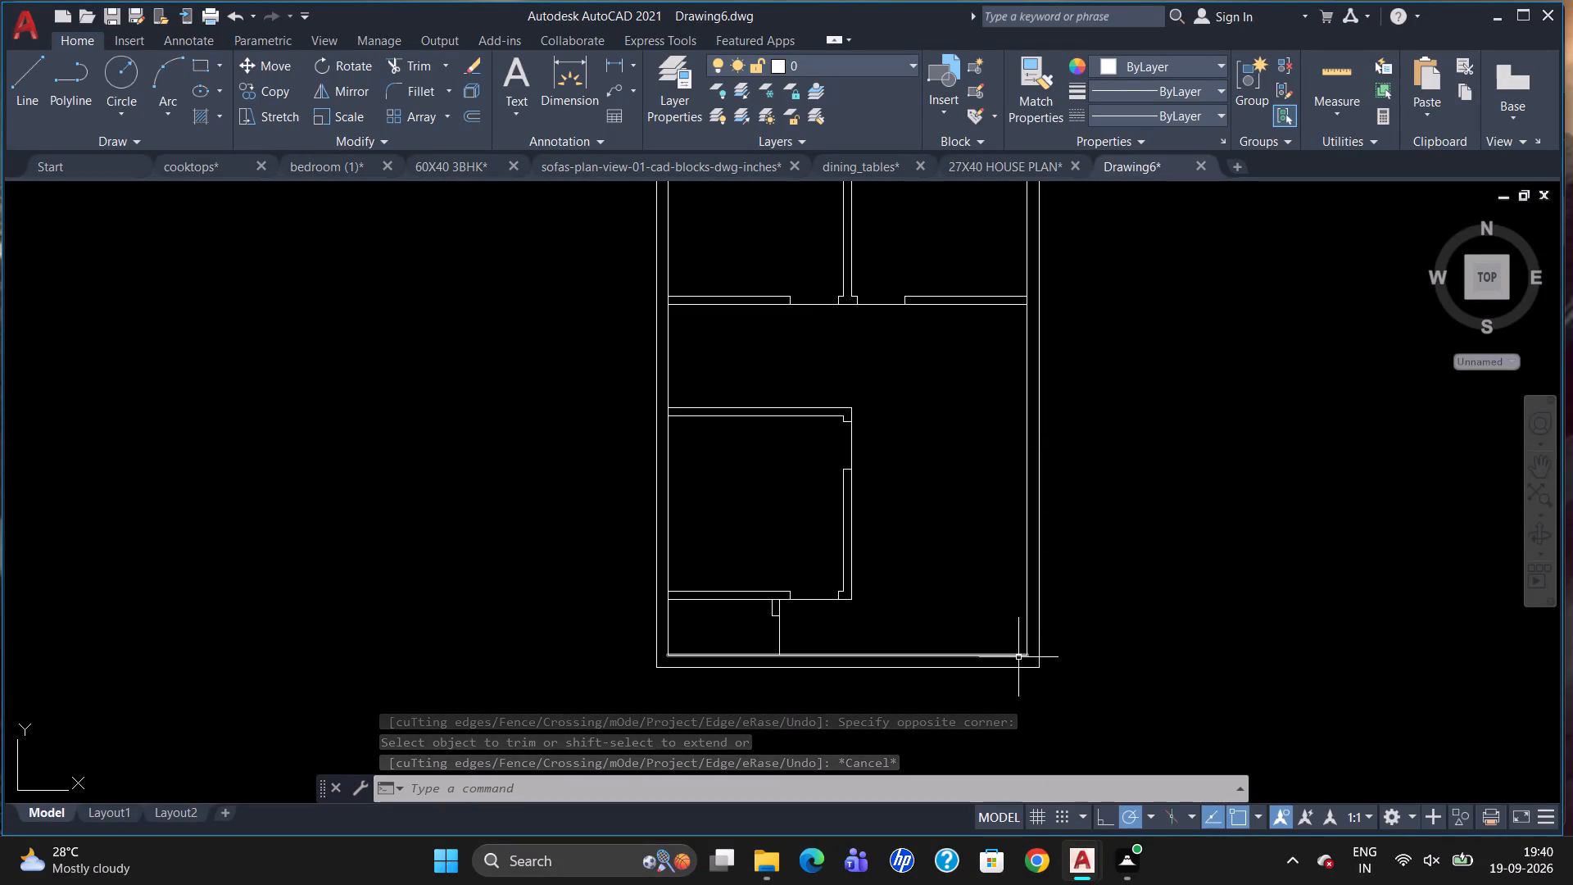
key("l")
key("Return")
type("TK")
key("Return")
left_click(1036, 647)
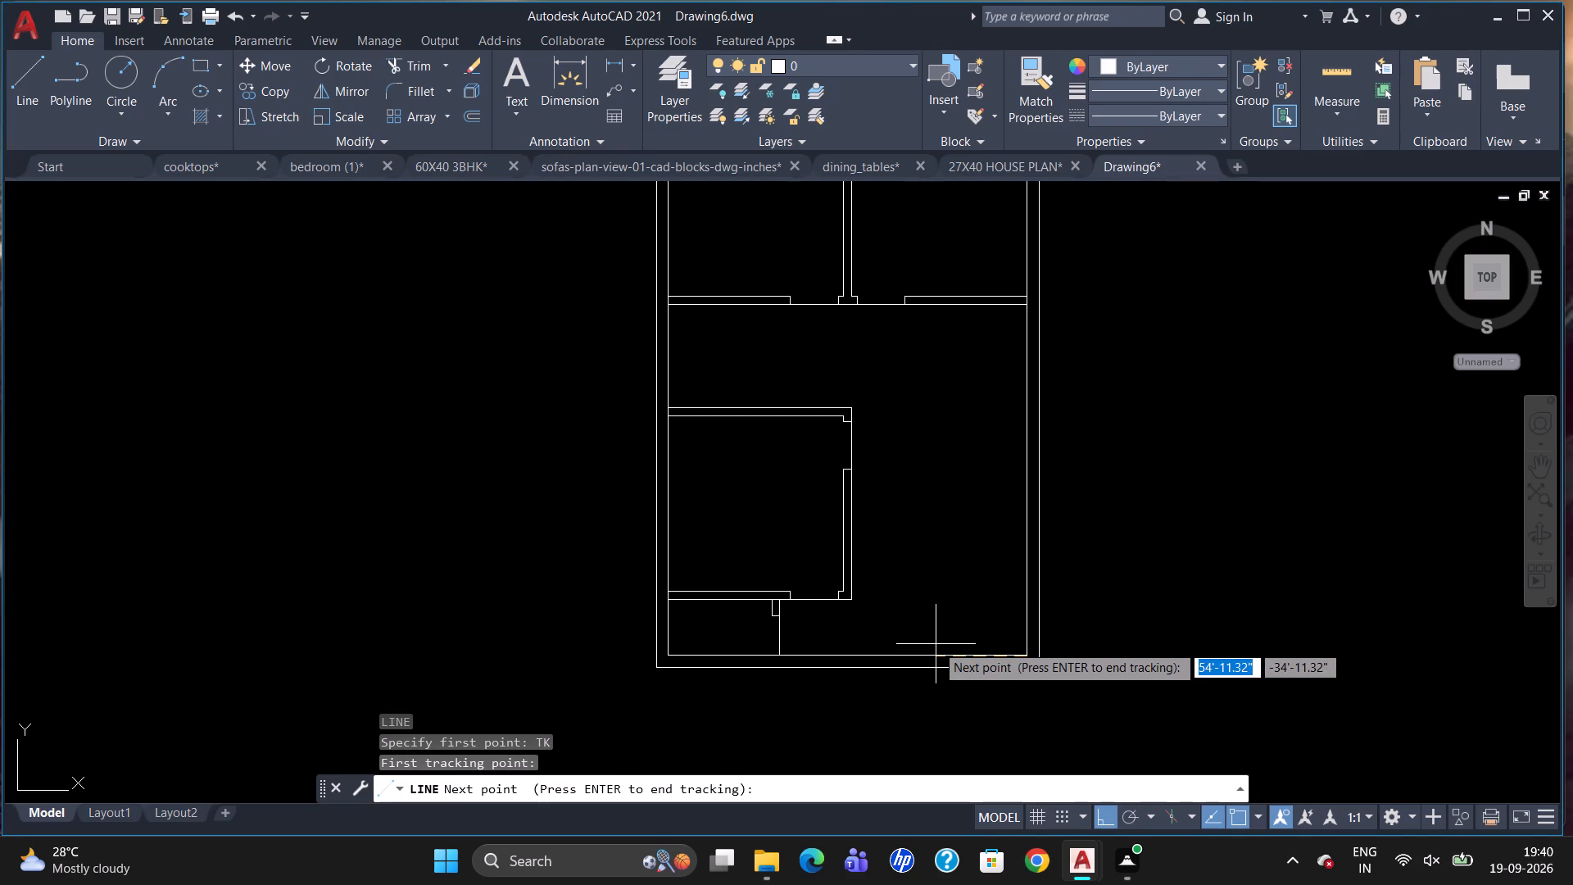
type("6'6")
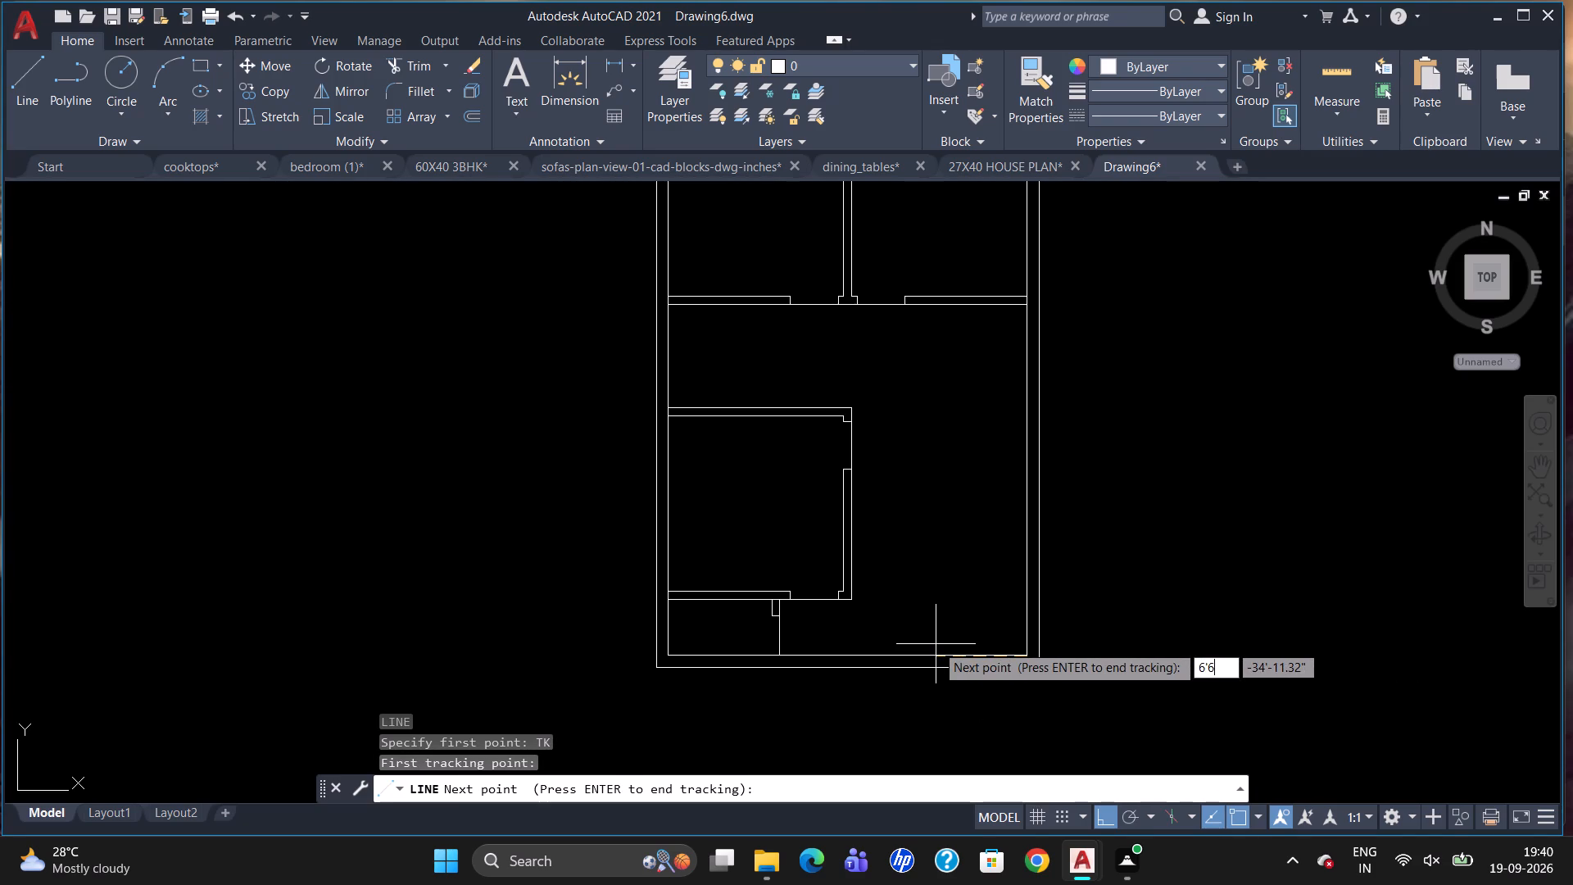
key("shift+quotedbl")
key("Return")
key("Return")
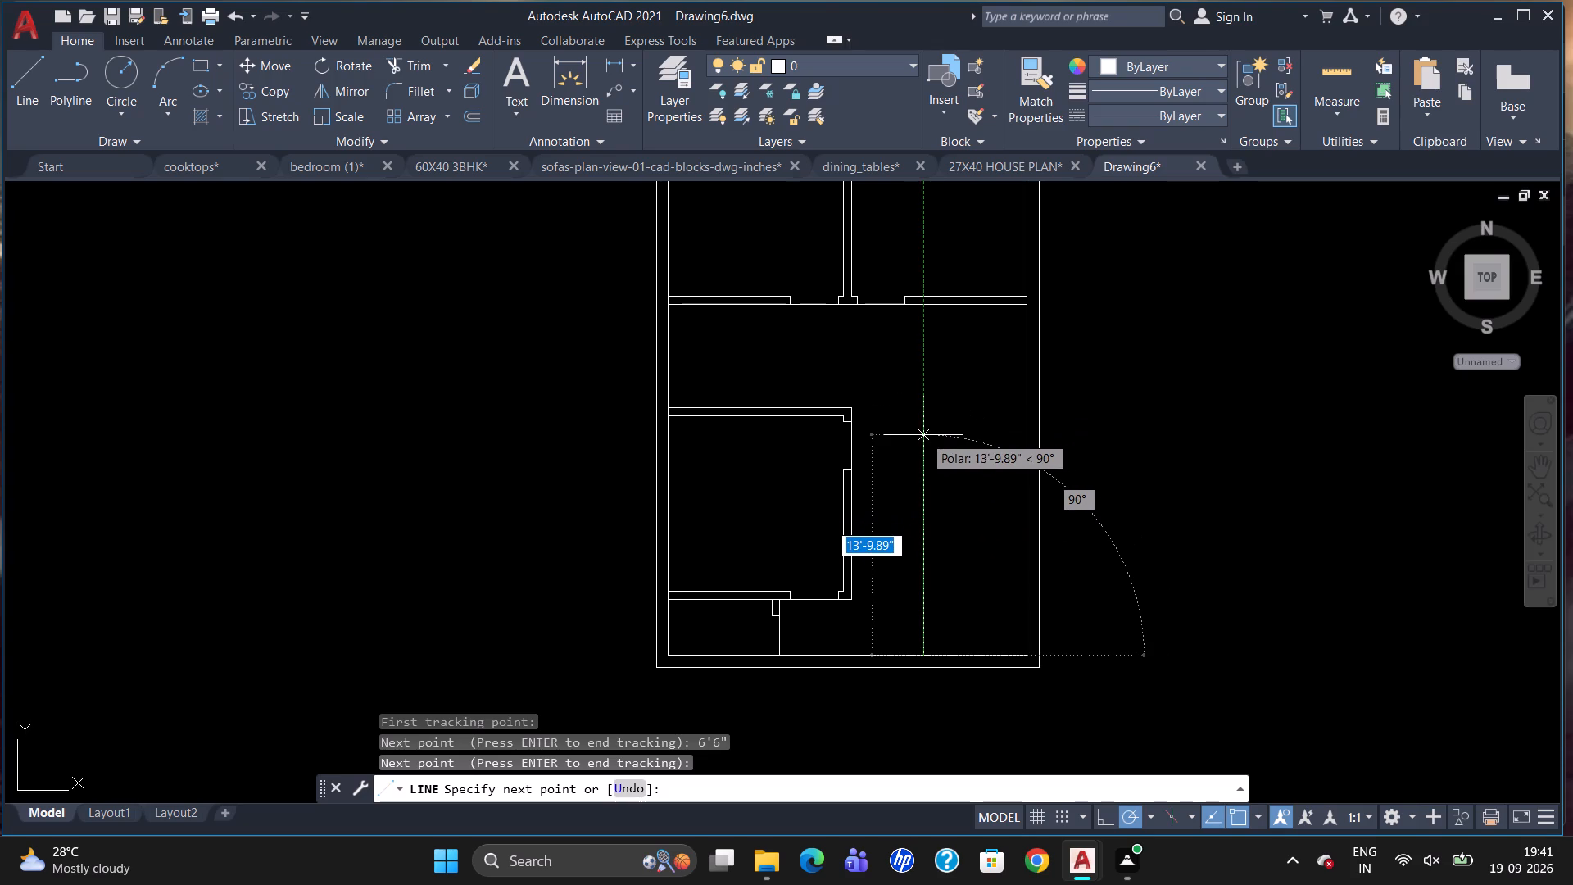
type("3'9\"")
key("Return")
key("Return")
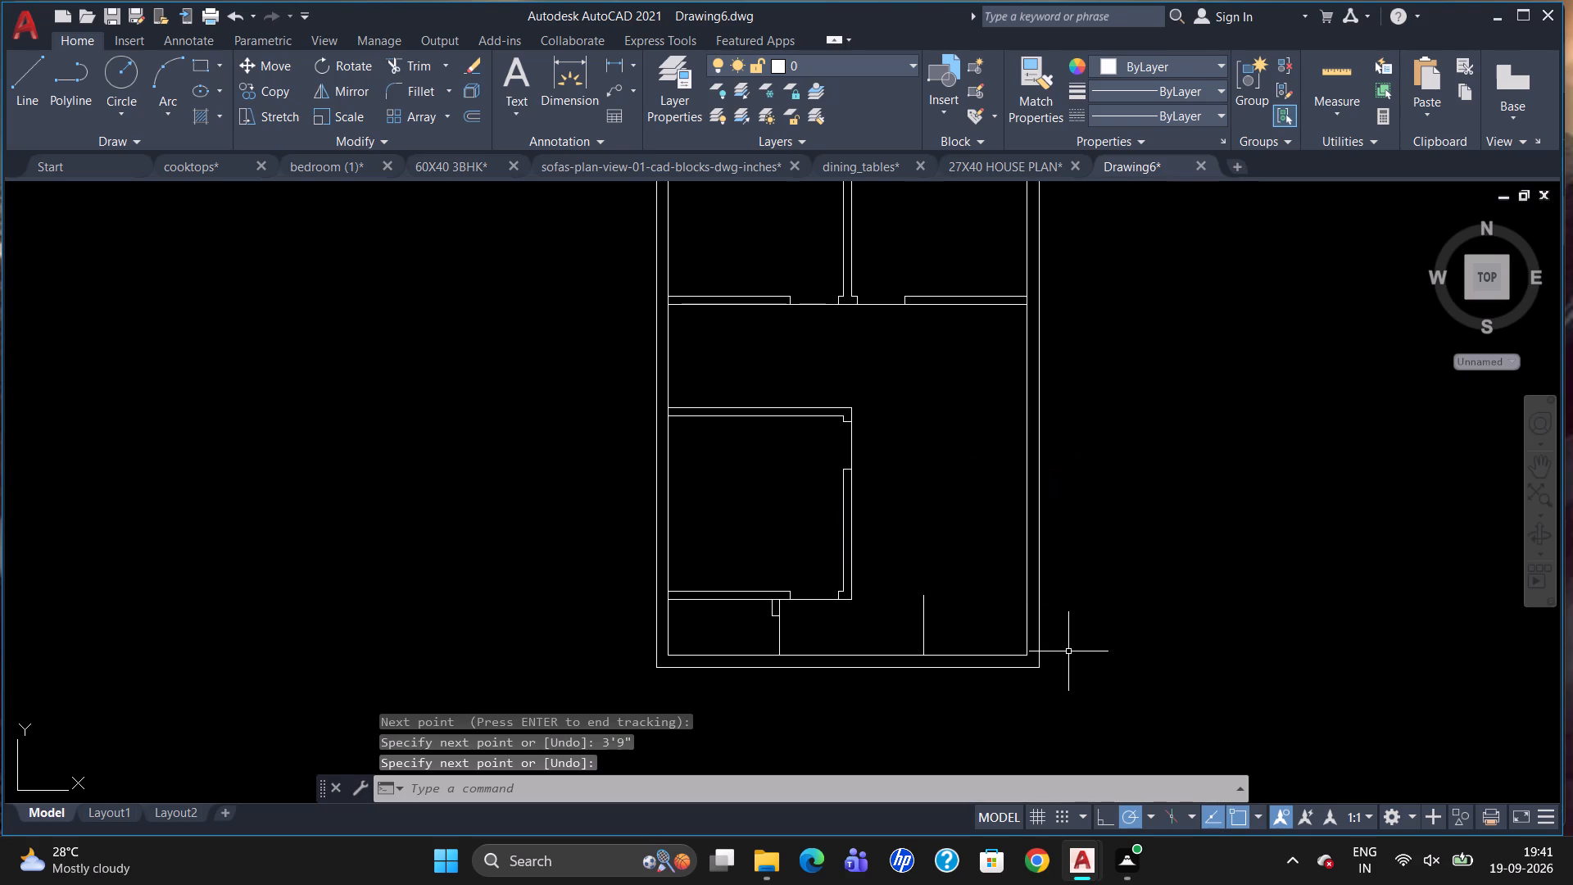
Draw a 6'6" horizontal line from the top of the 3'9" vertical line across to the right inner wall.
key("l")
key("Return")
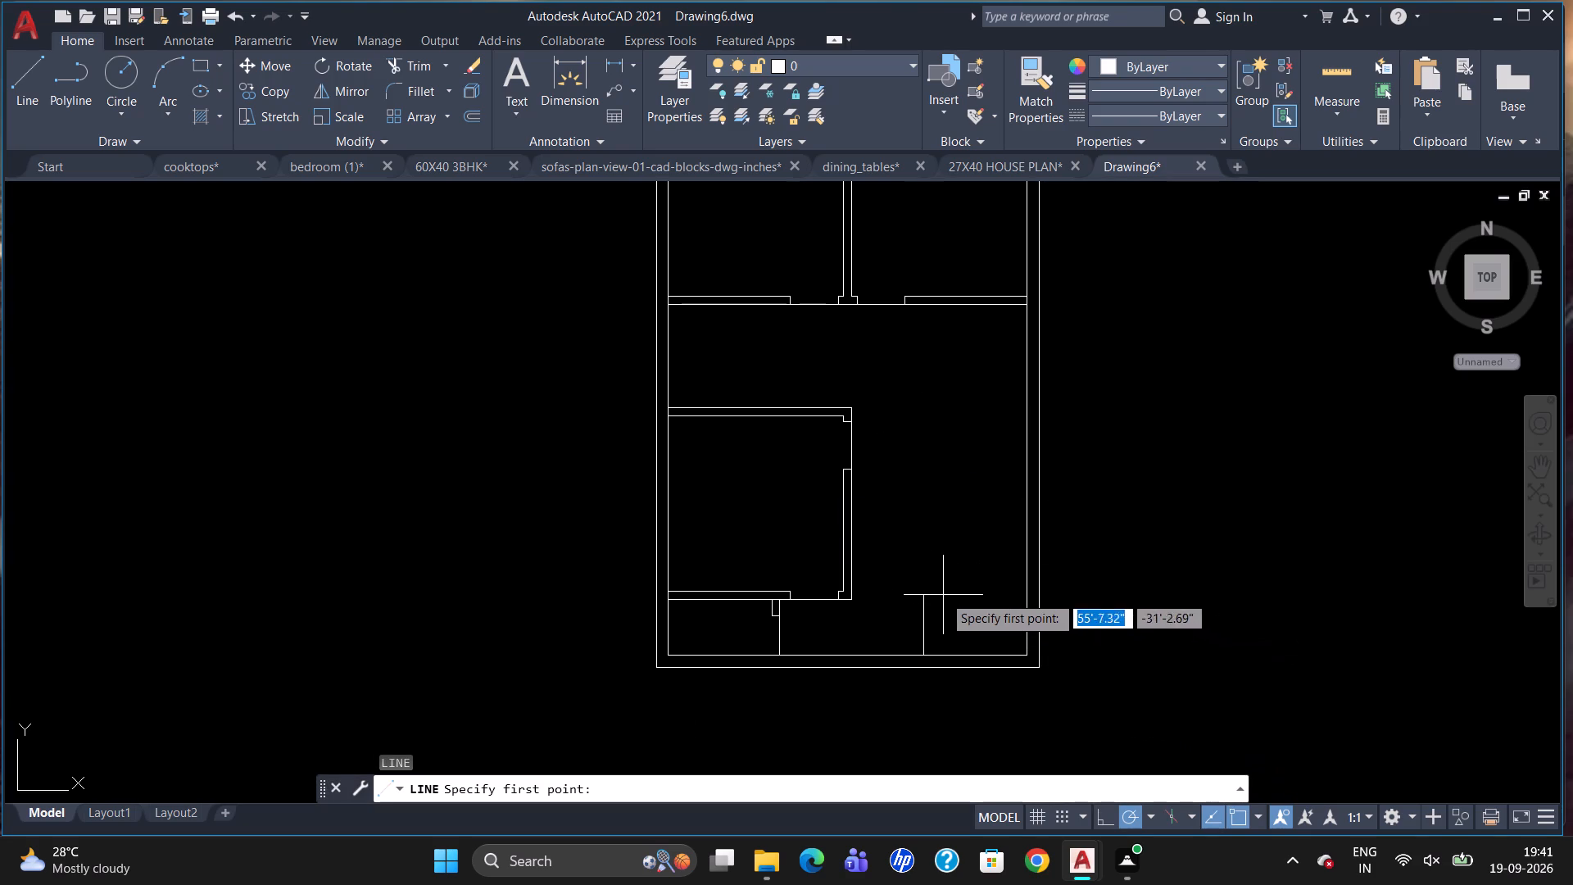
left_click_drag(924, 589, 945, 593)
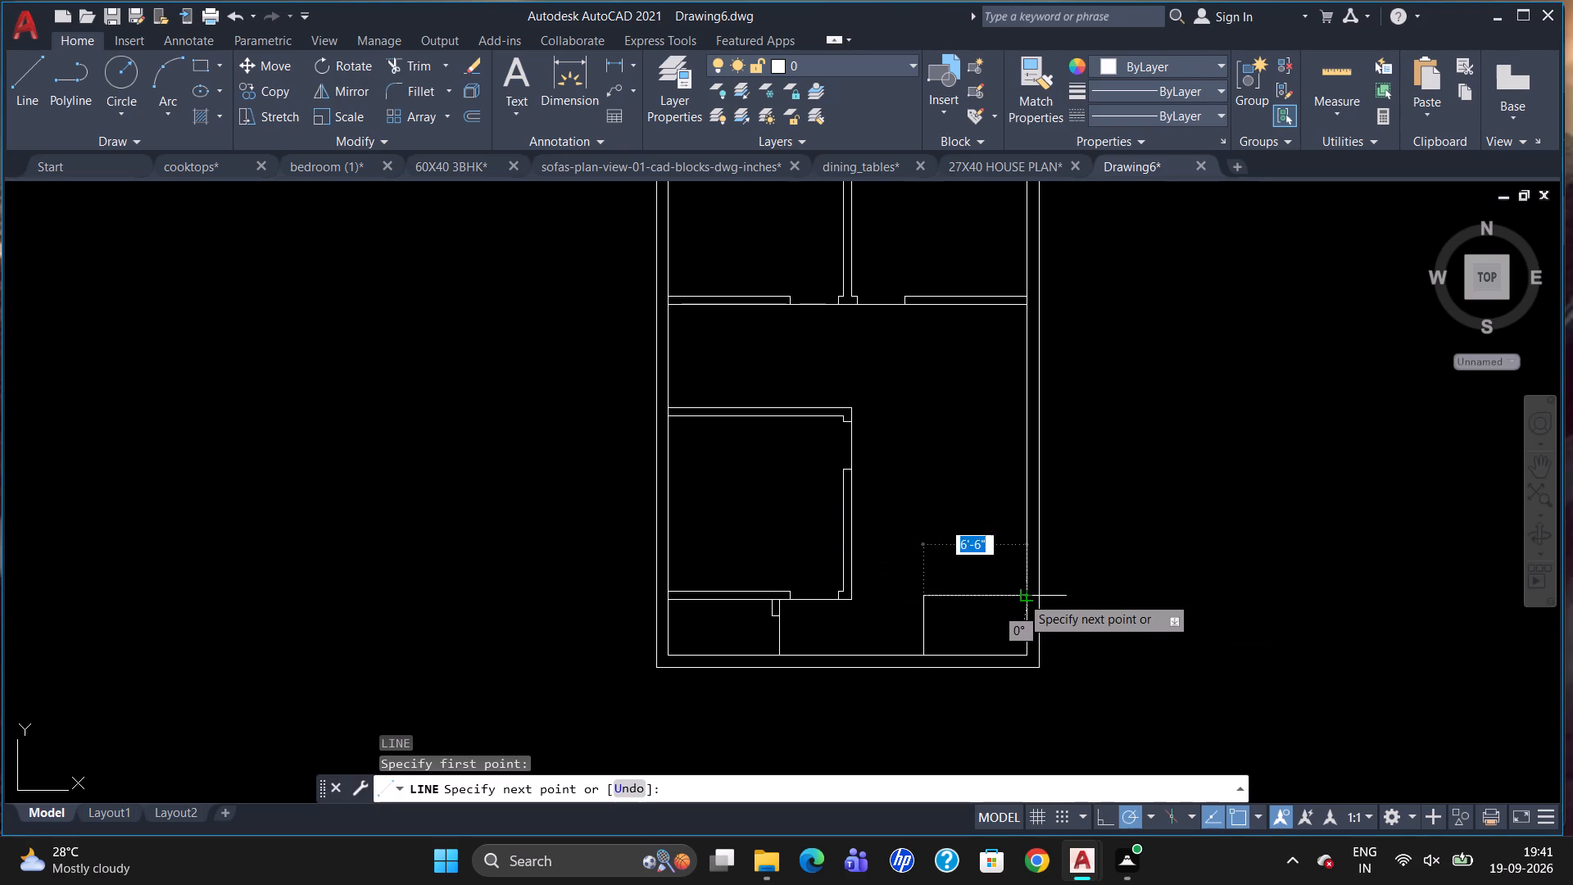
left_click(1022, 594)
key("Escape")
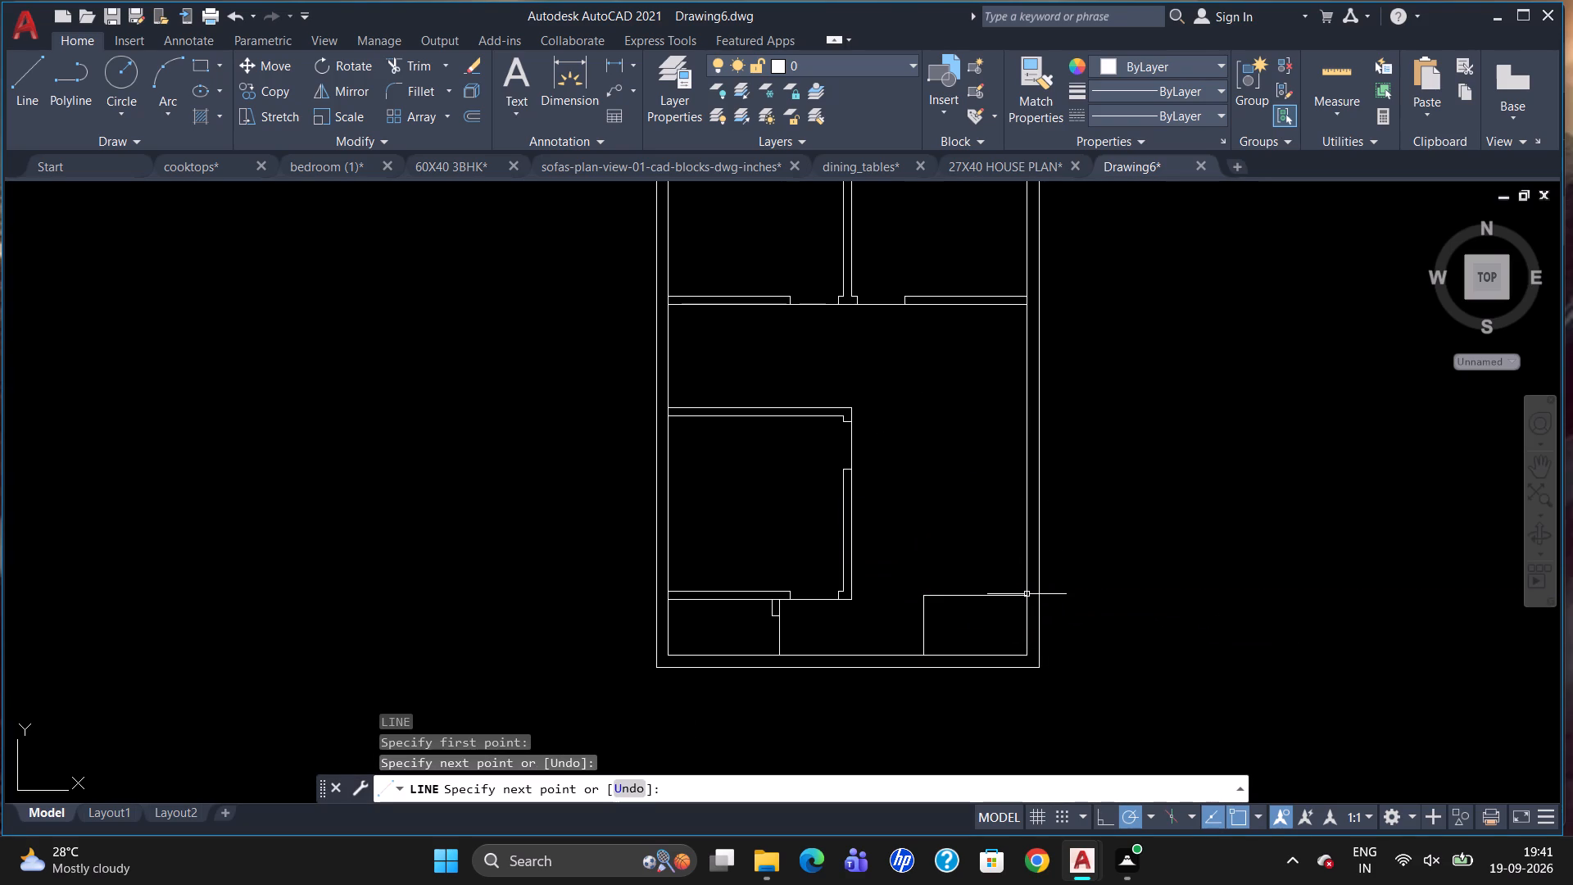
Offset the lower-right room's horizontal line 6" upwards and its vertical line 6" to the left.
key("o")
key("Return")
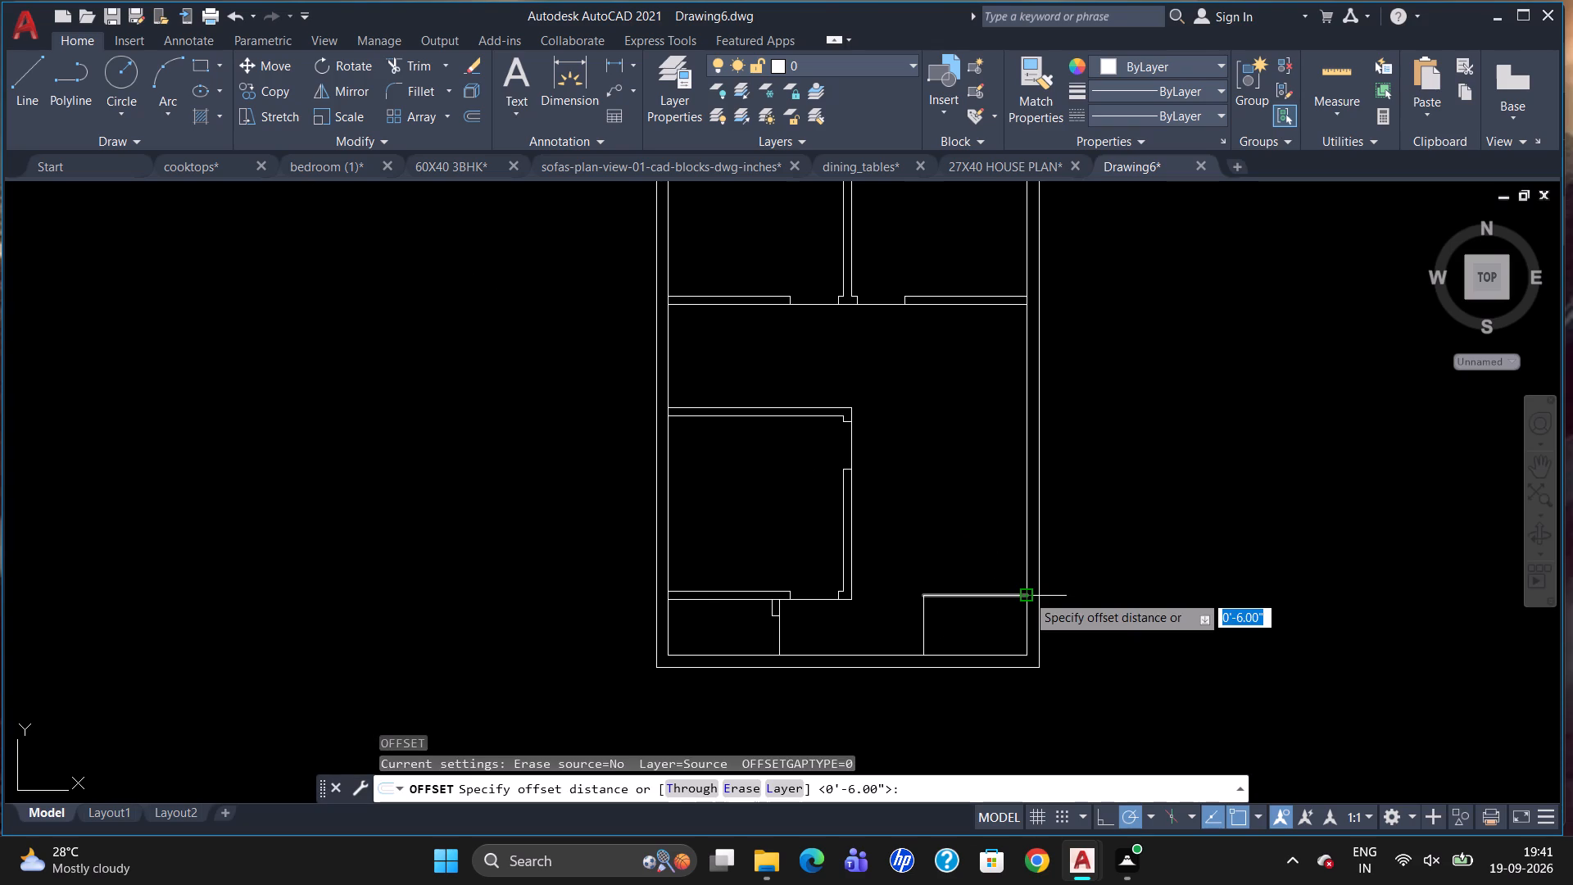
key("6")
key("Return")
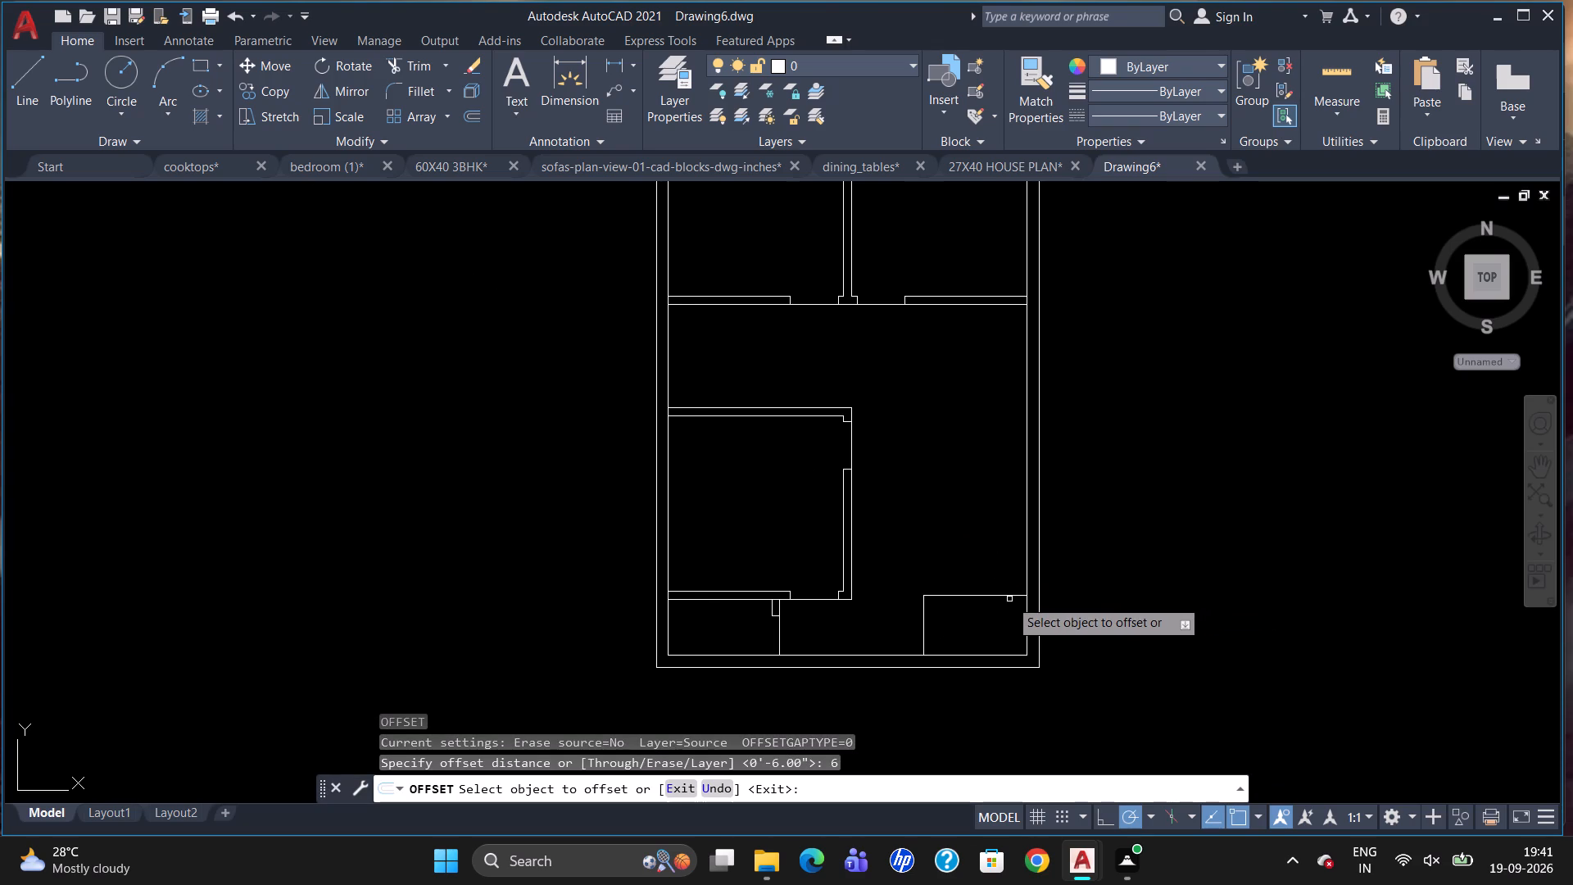
left_click(1007, 594)
left_click(1010, 573)
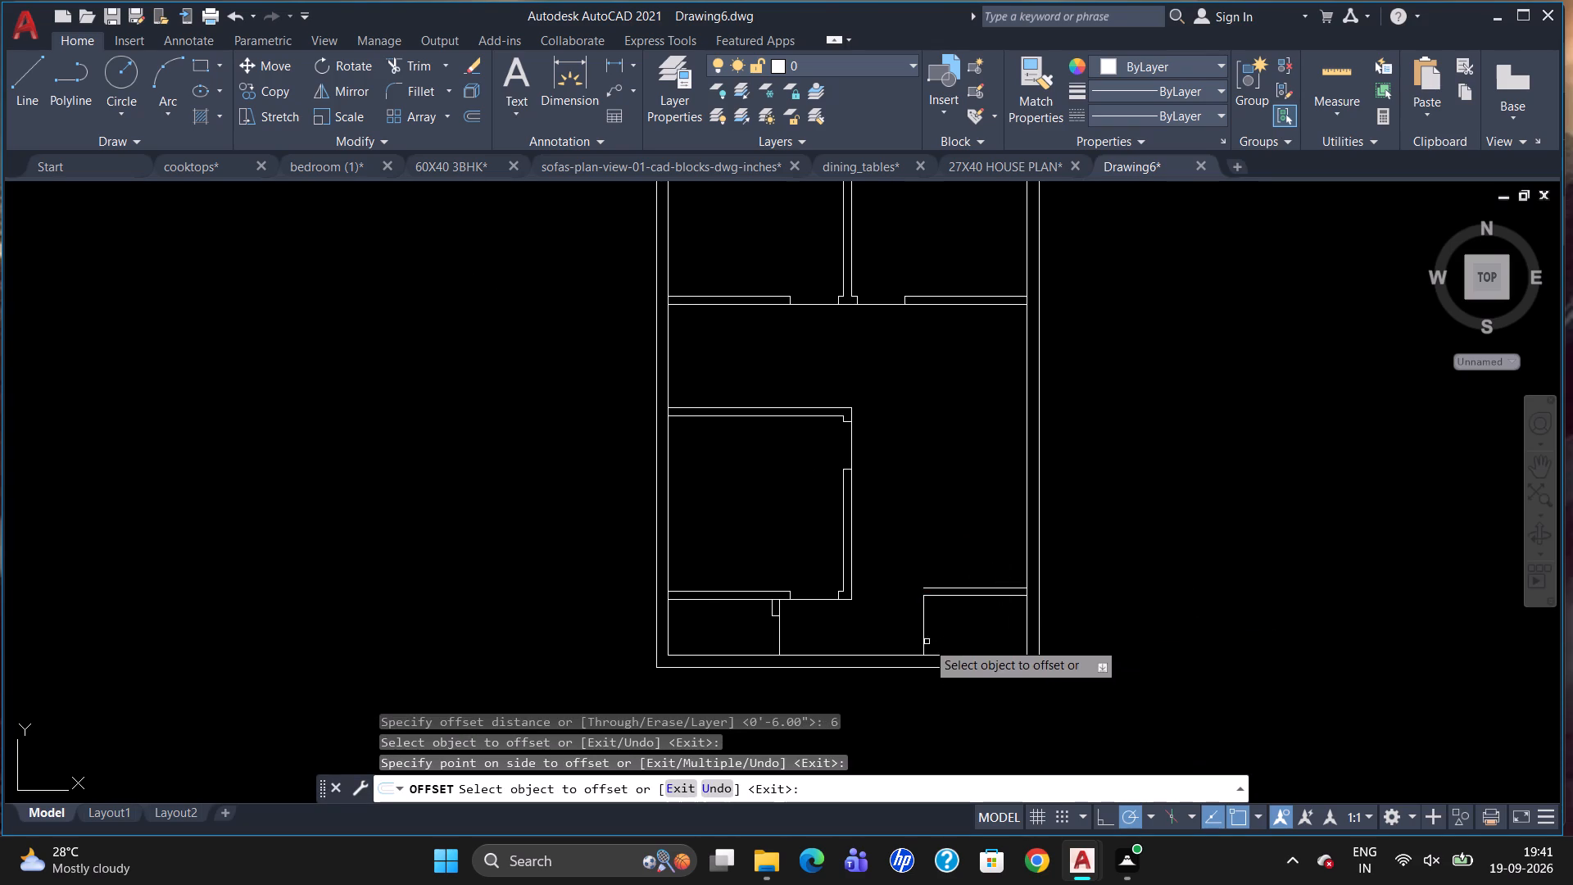
left_click_drag(922, 632, 895, 646)
left_click(874, 650)
key("Escape")
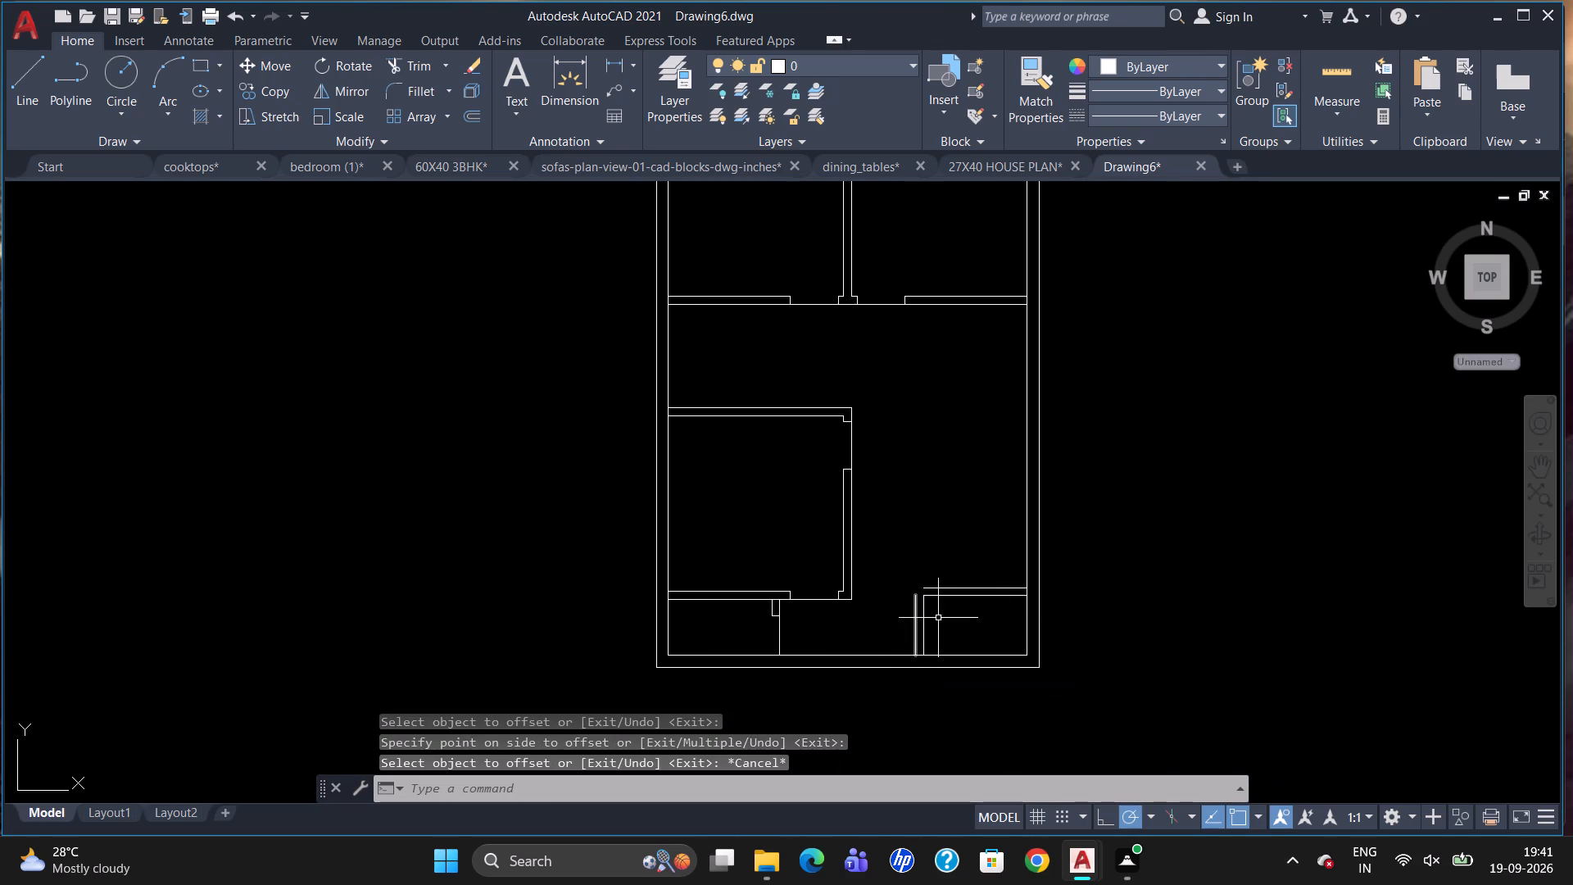
Extend the lower-right room's outer left wall line up about 7'11", cap it 6" wide and close down to the horizontal wall's upper line.
scroll(939, 617, "up", 1)
key("l")
key("Return")
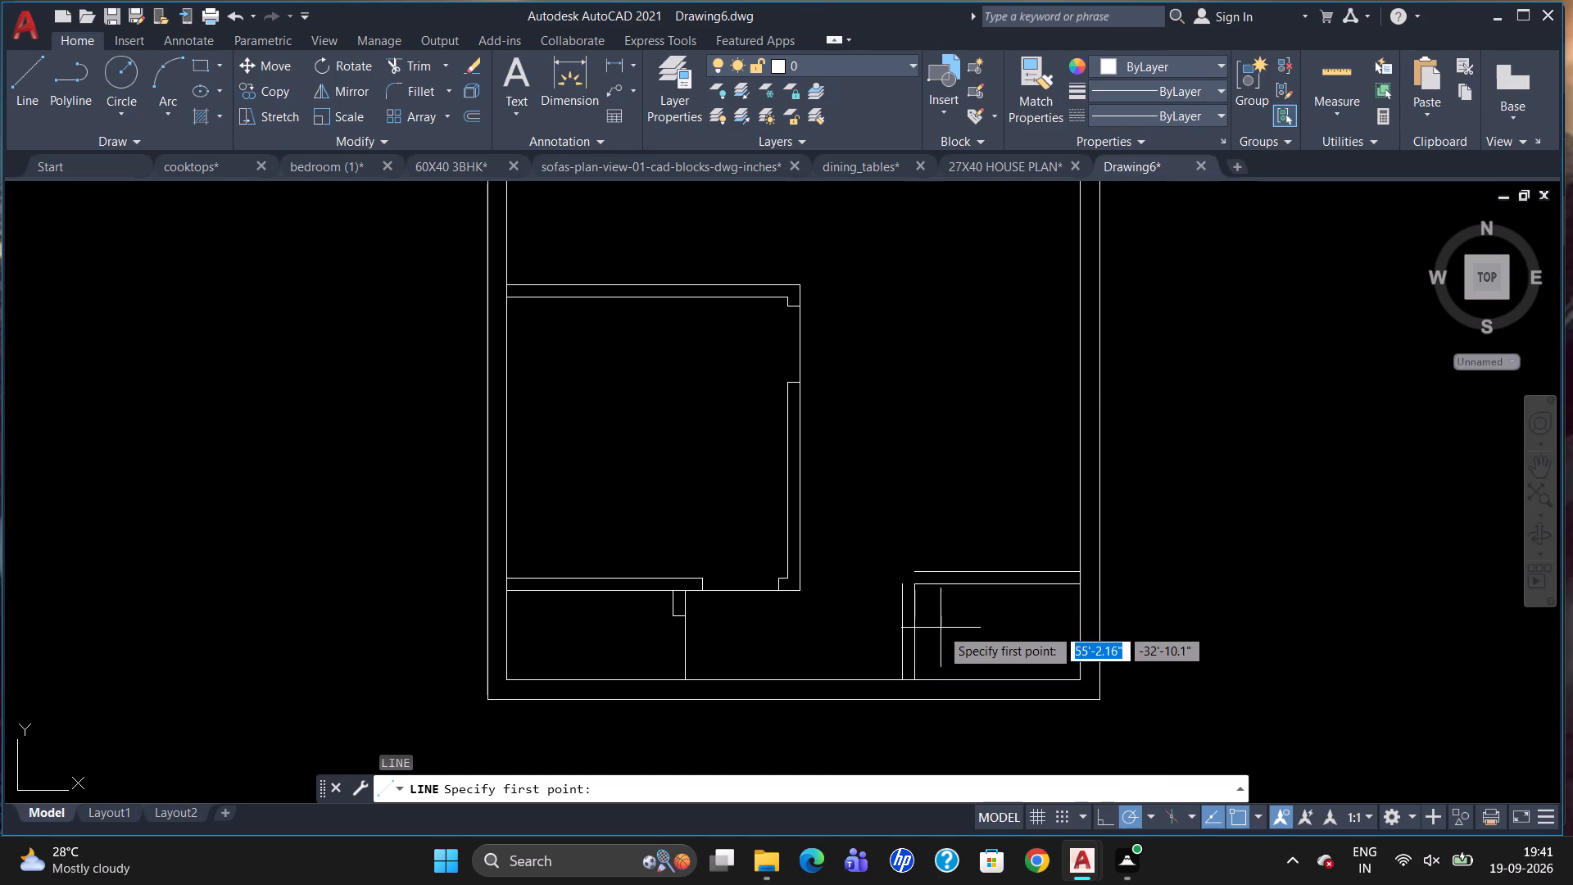
left_click(905, 588)
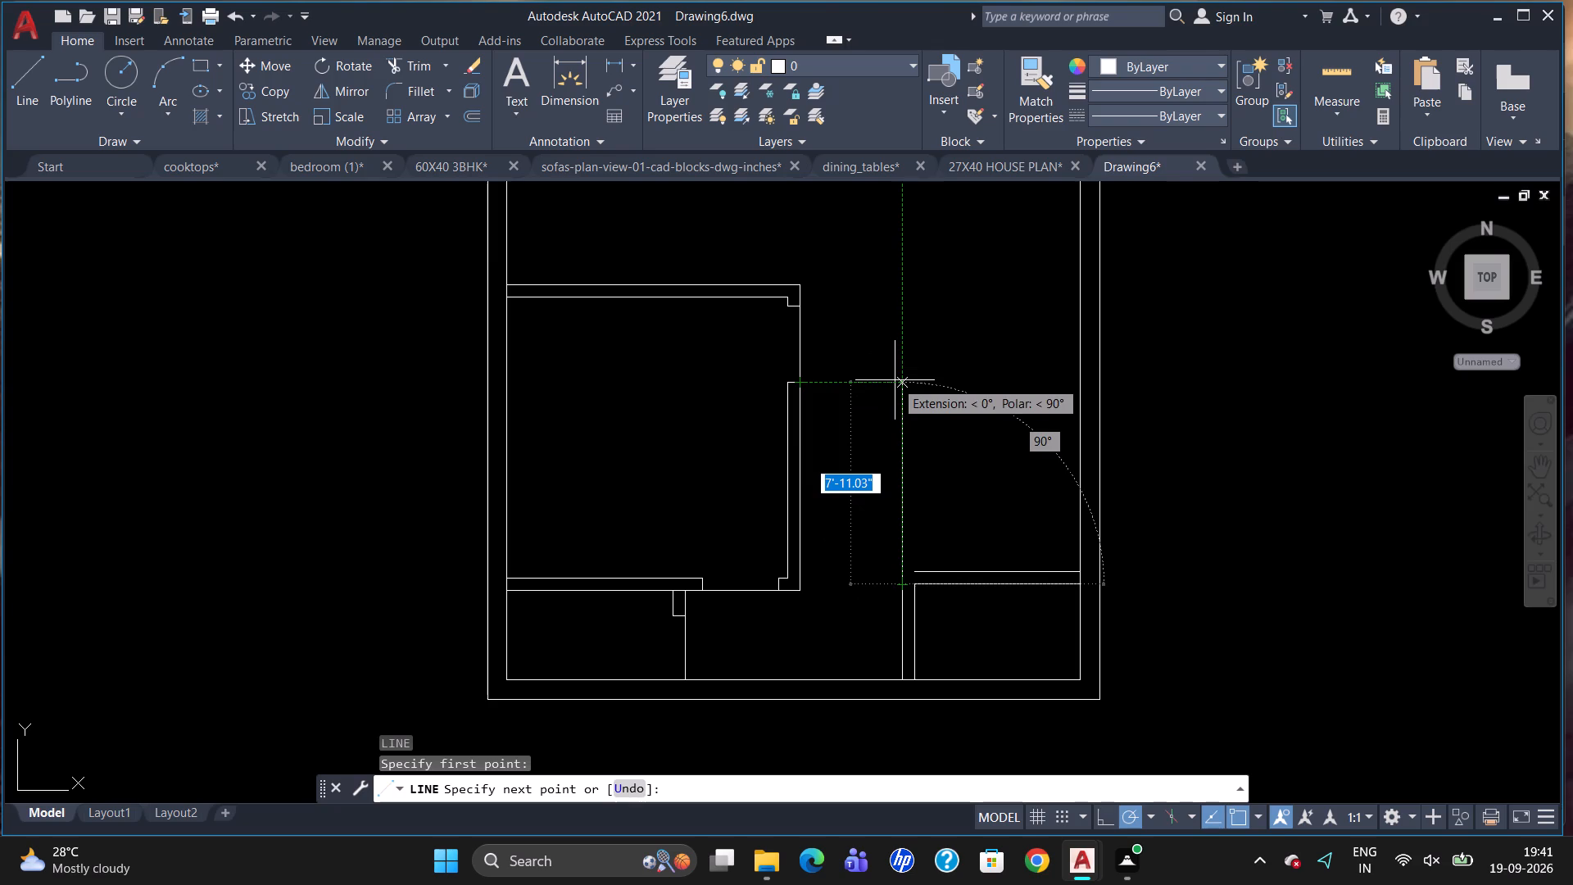
left_click(894, 379)
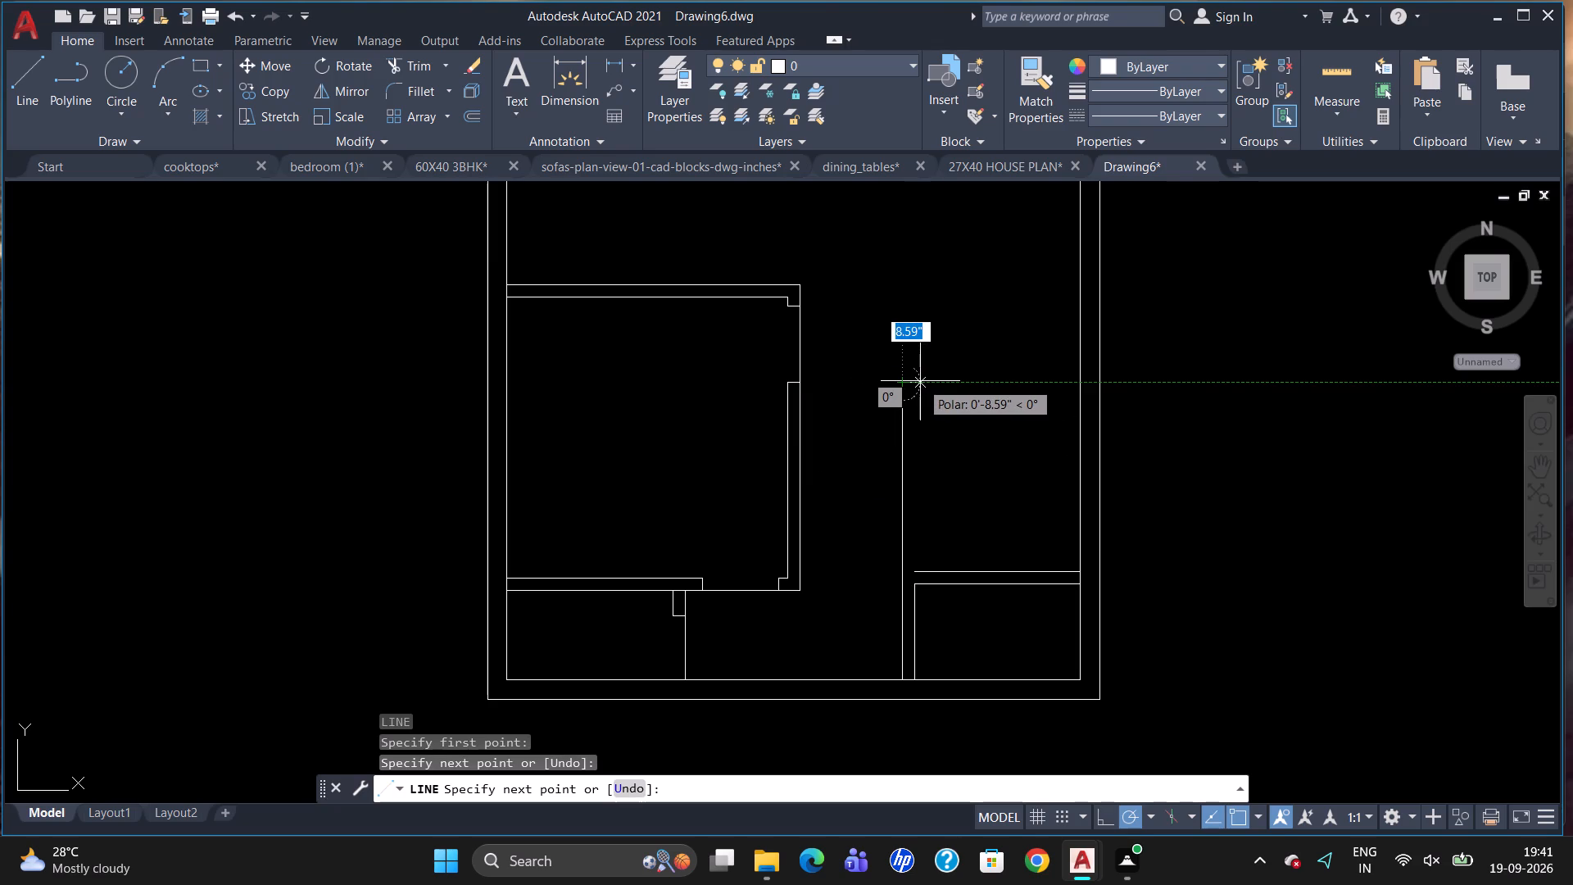
key("6")
key("Return")
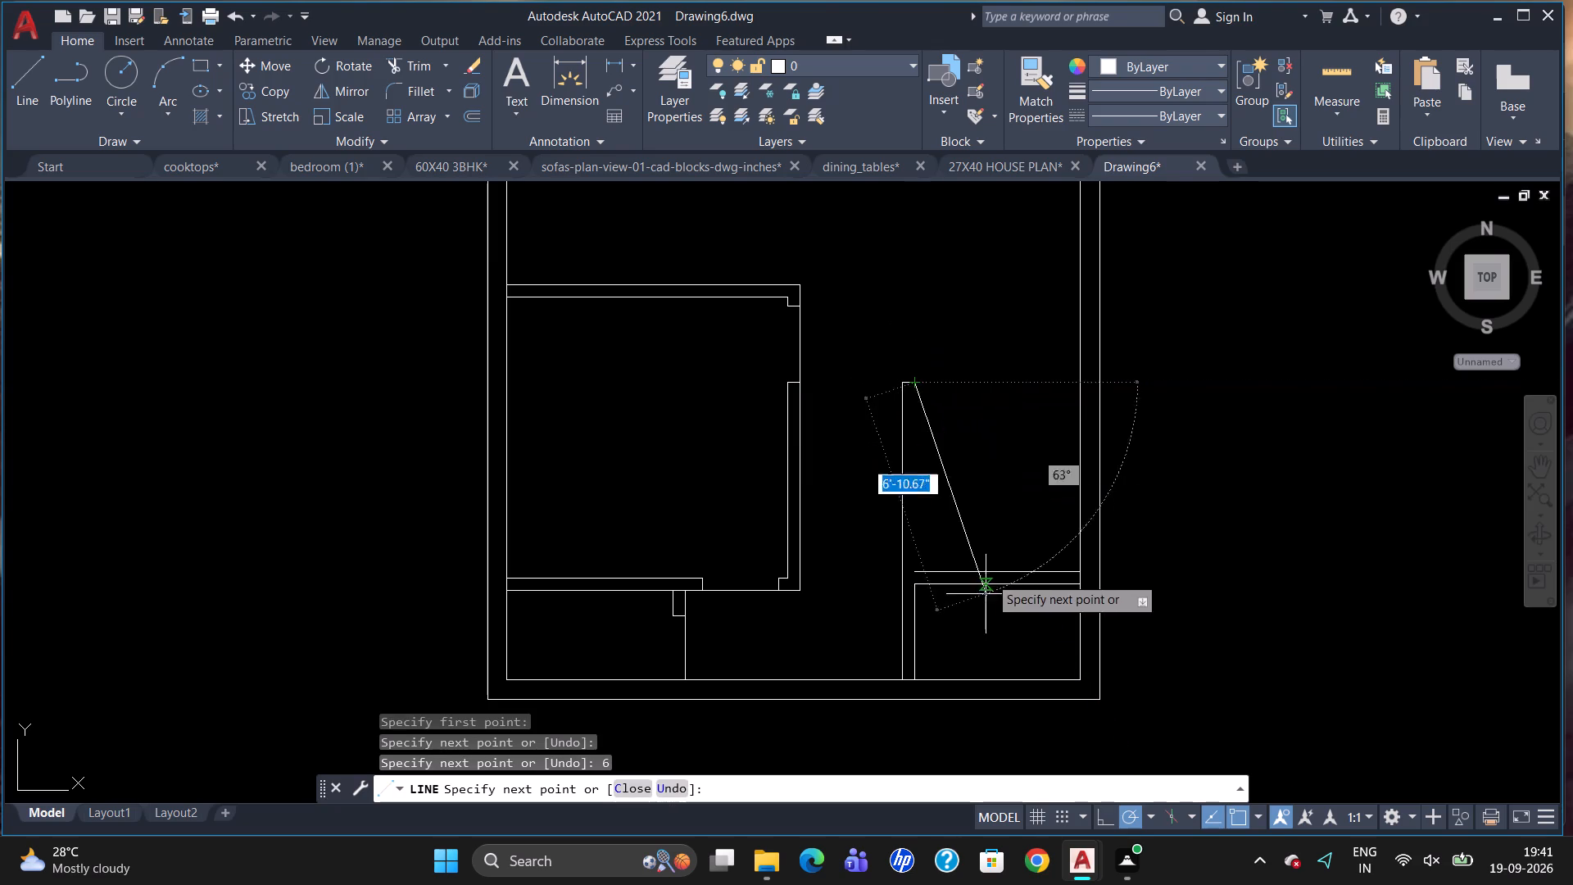
left_click(916, 565)
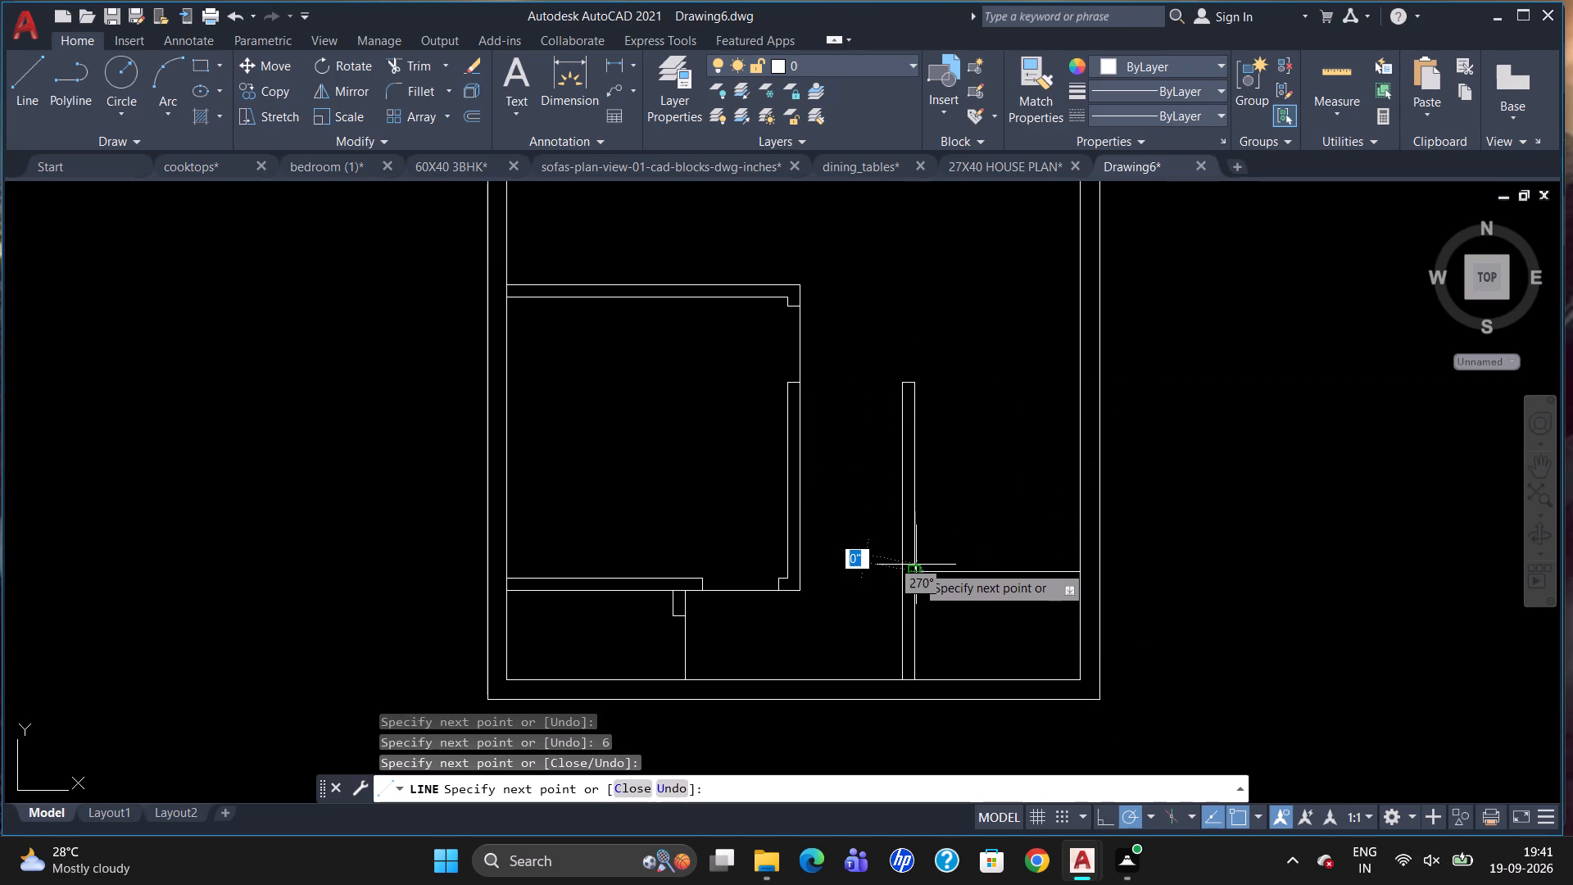
key("Escape")
scroll(971, 638, "down", 1)
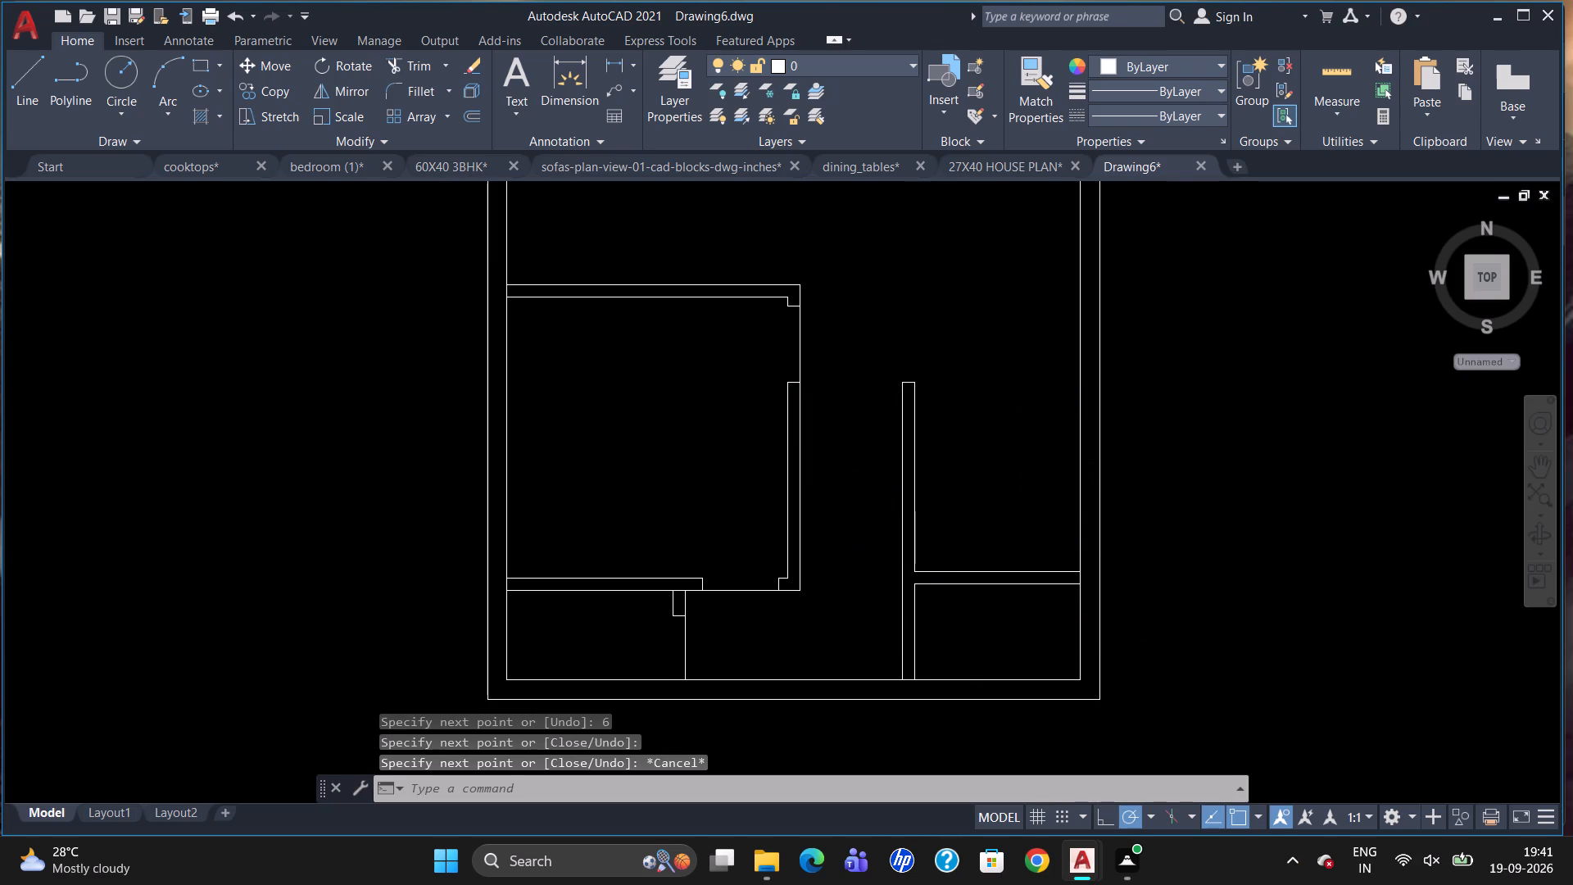
Draw a 4" horizontal line leftwards from the left face of the new upright partition, partway down its height.
scroll(971, 638, "up", 1)
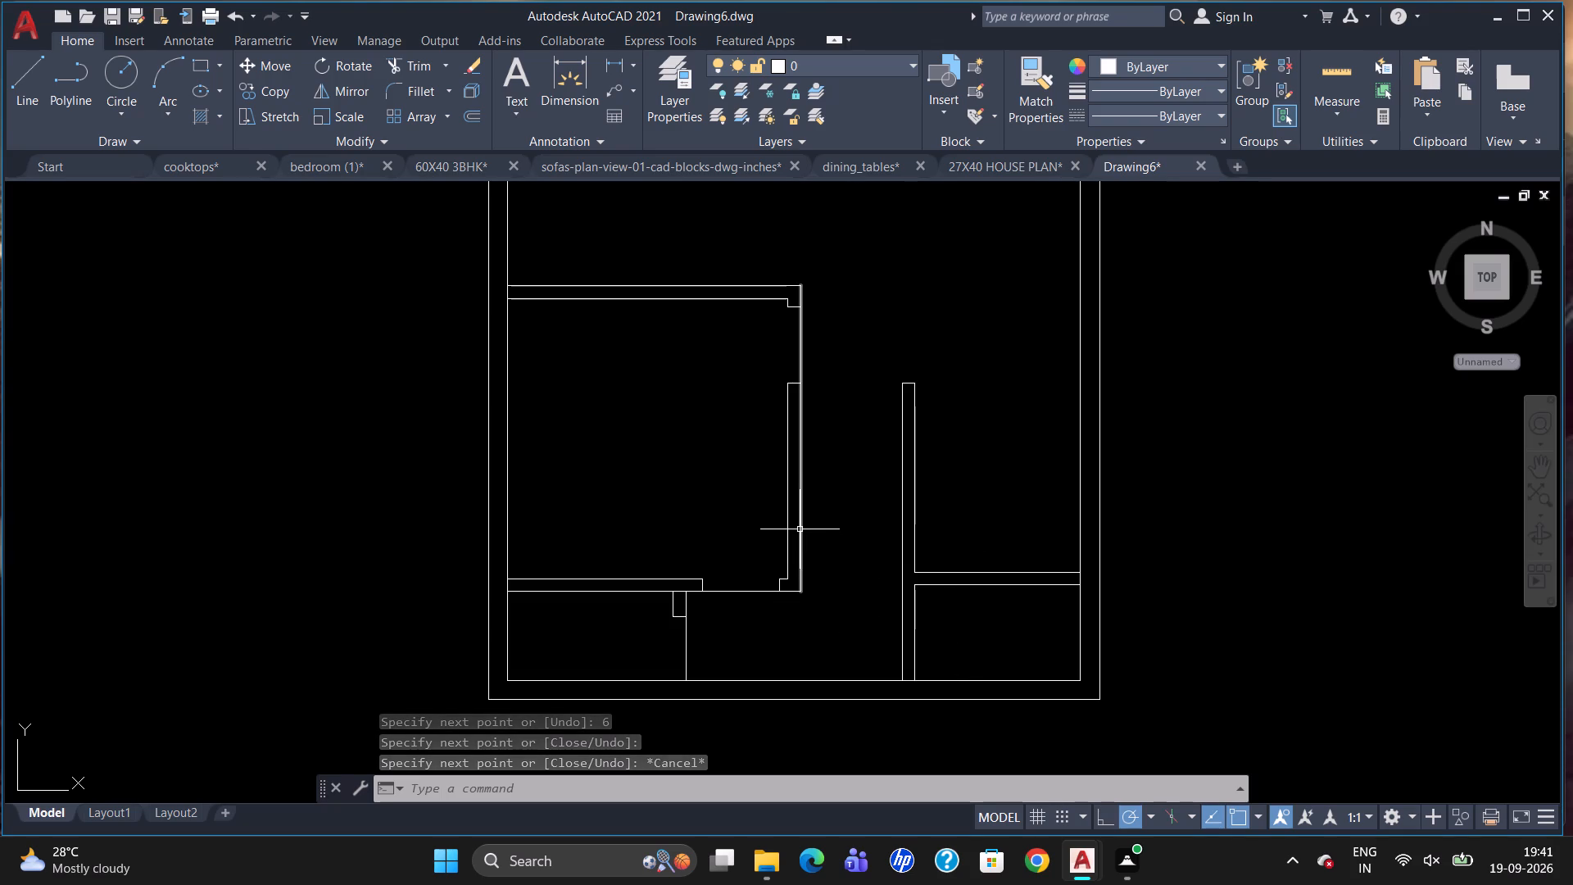
scroll(858, 471, "up", 1)
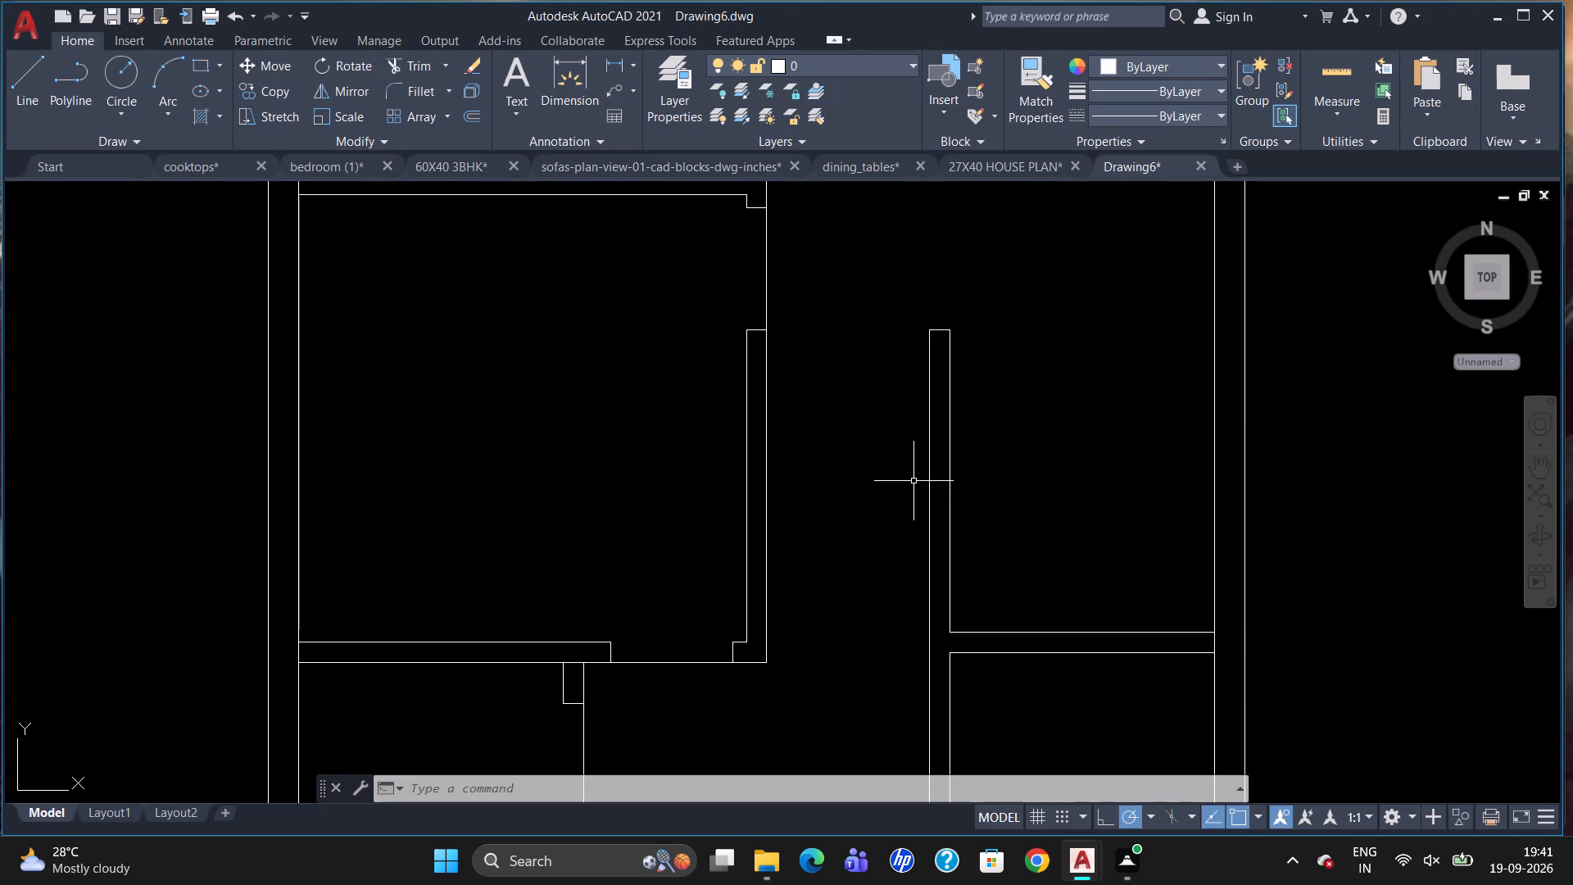
key("l")
key("Return")
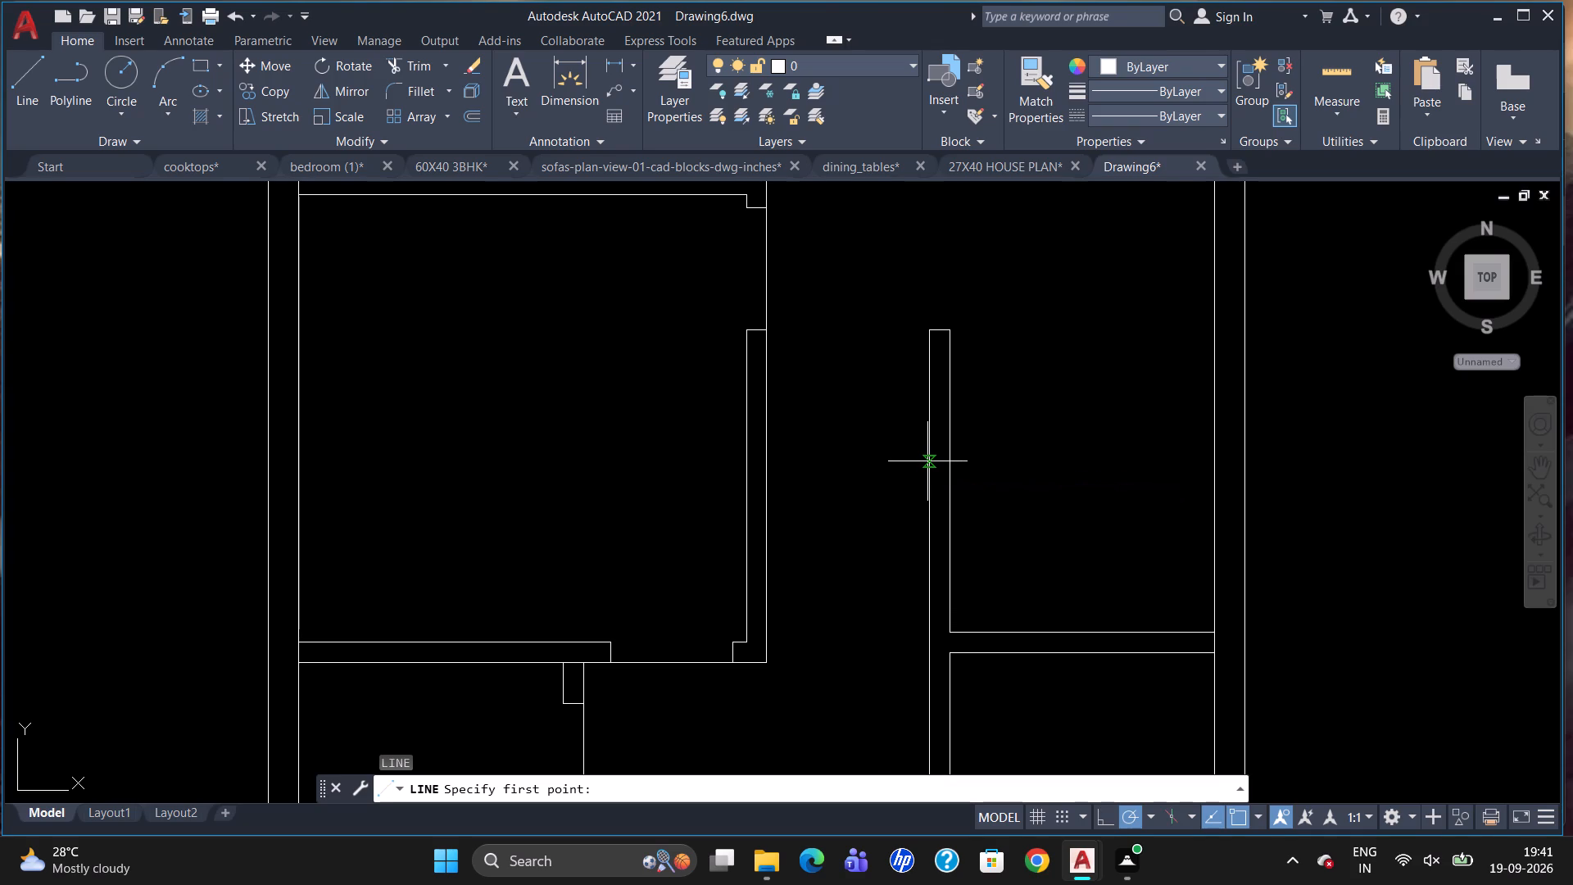
left_click(927, 460)
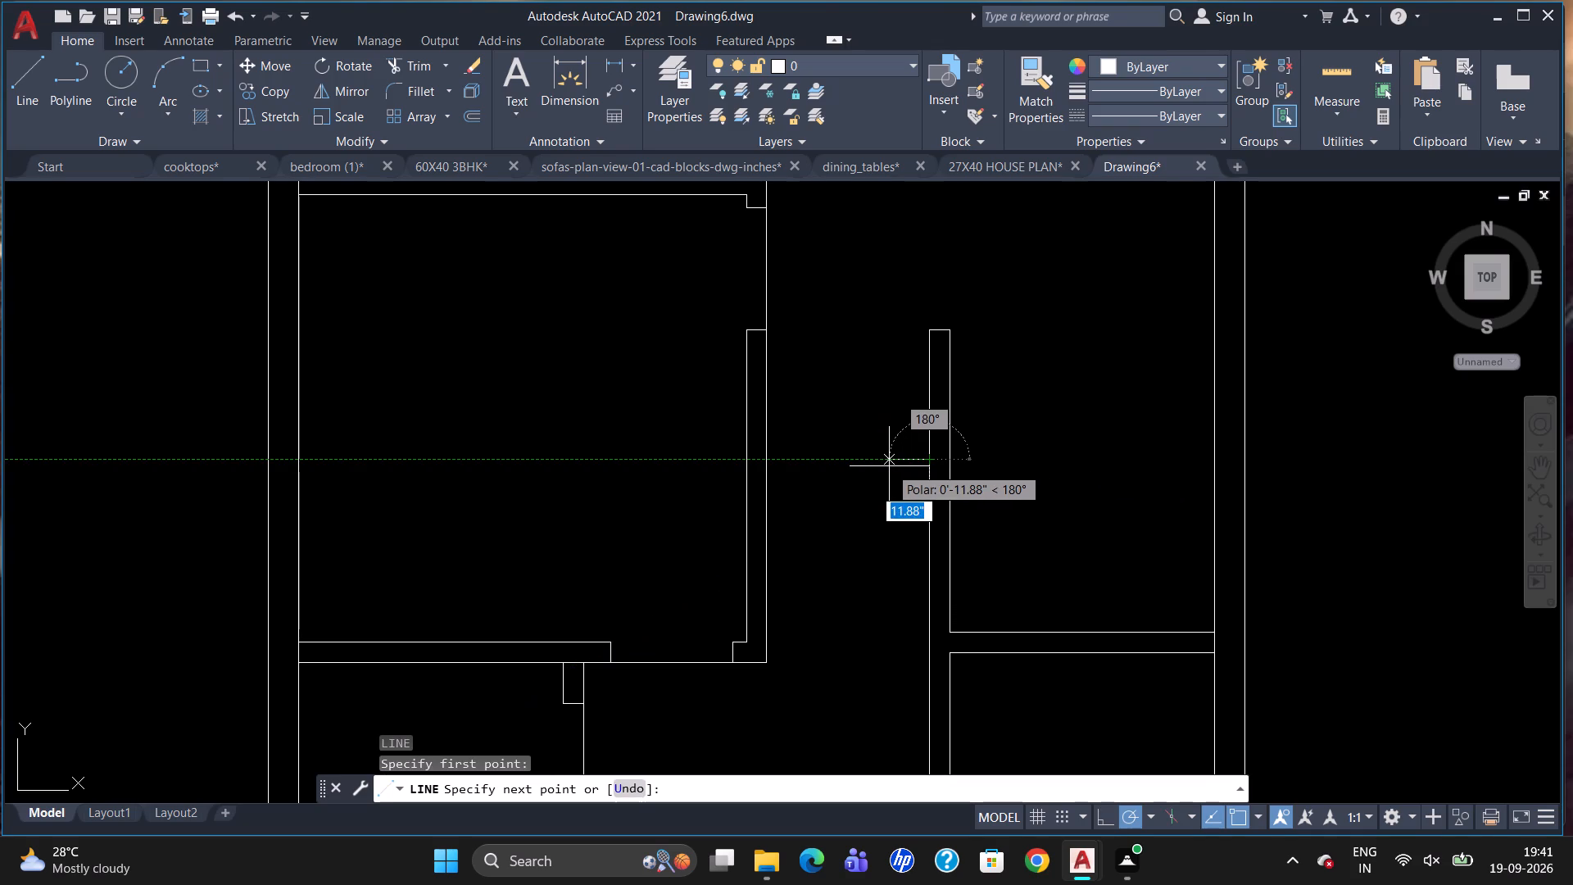
key("4")
key("Return")
key("Return")
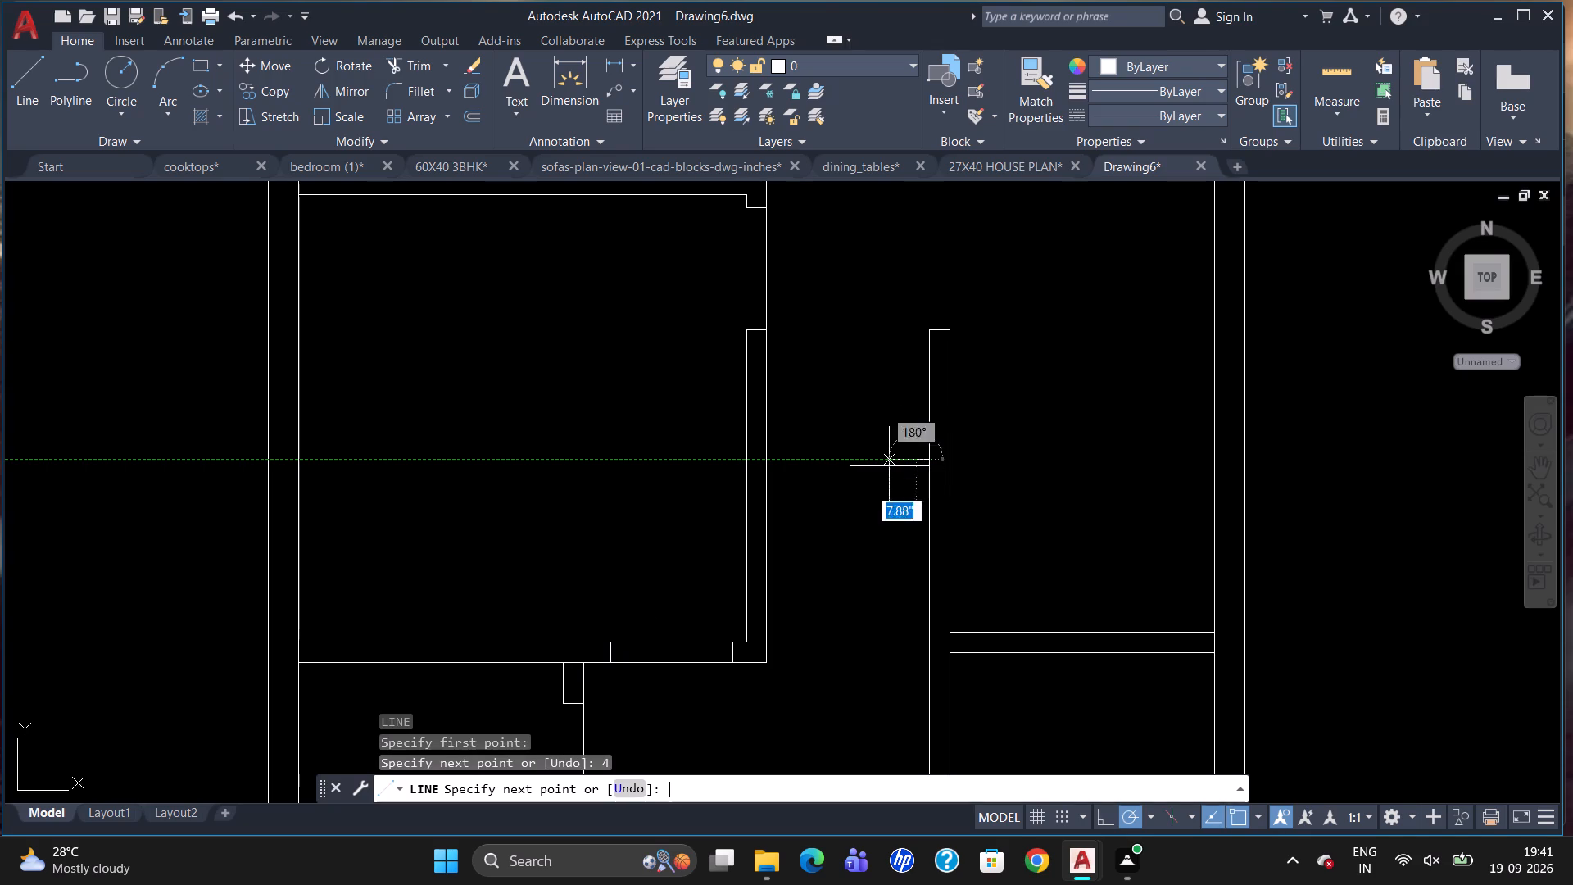
Complete the door jamb with a 6" line down from the 4" line's free end and a line back to the partition.
key("l")
key("Return")
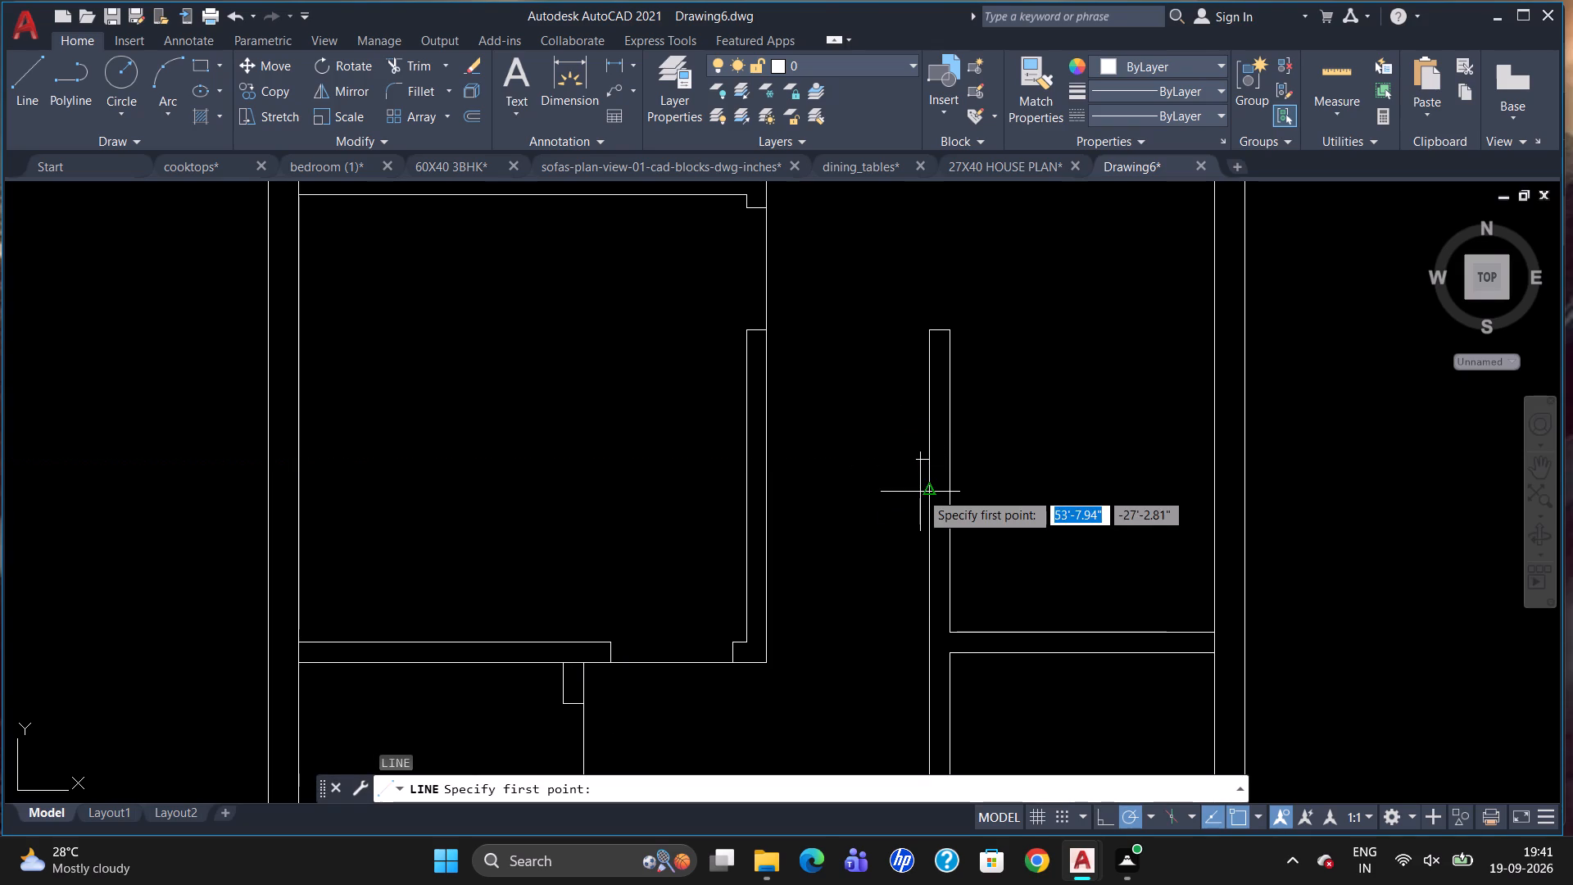
scroll(926, 492, "up", 2)
left_click_drag(902, 410, 913, 449)
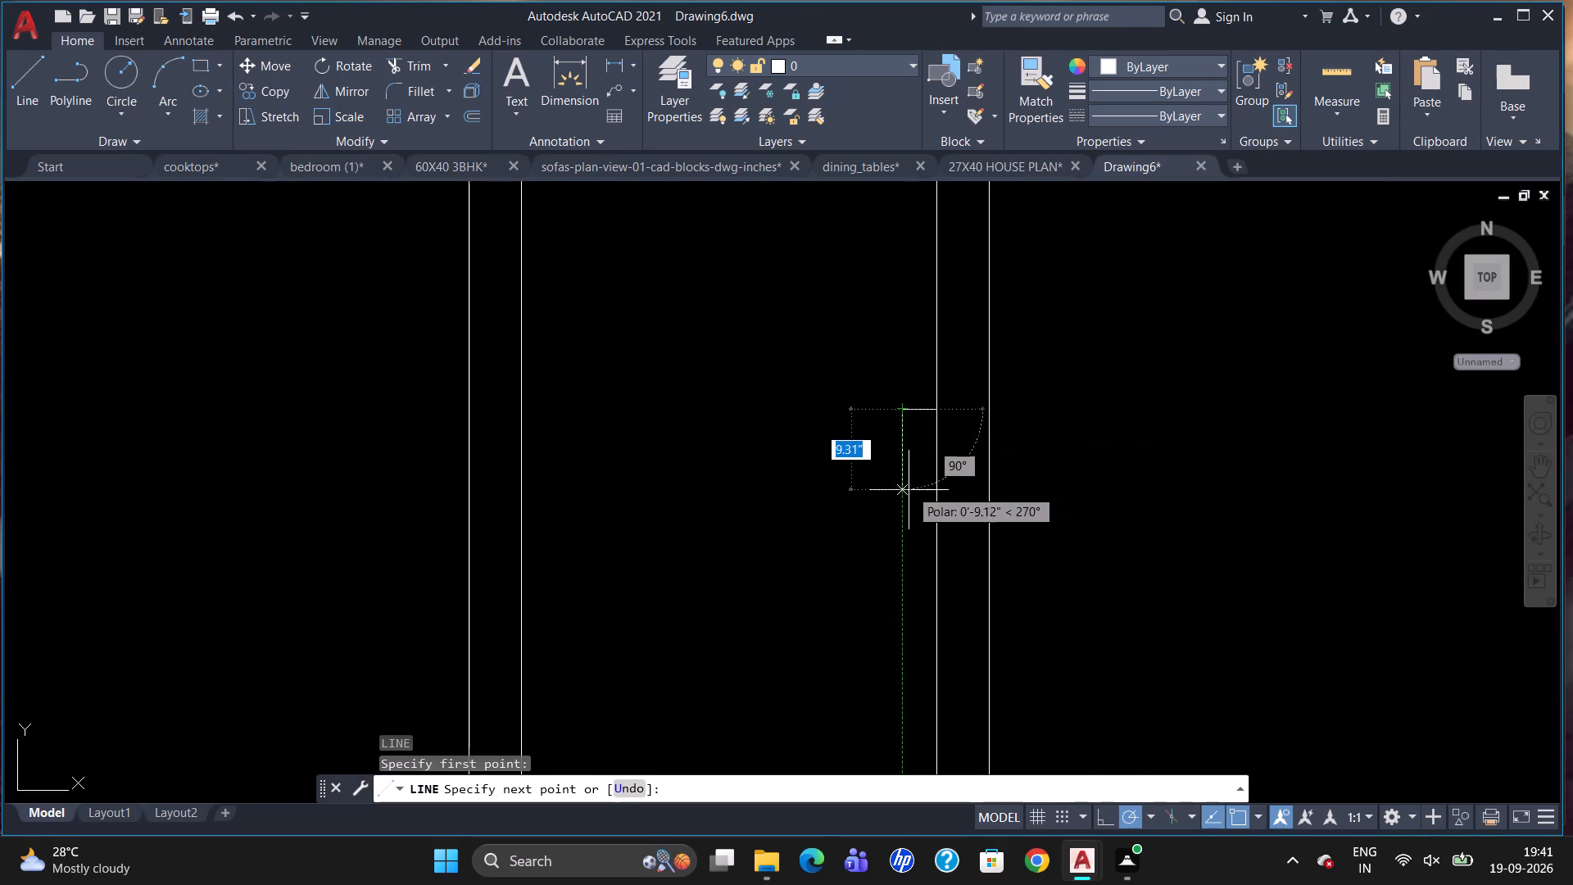
key("6")
key("Return")
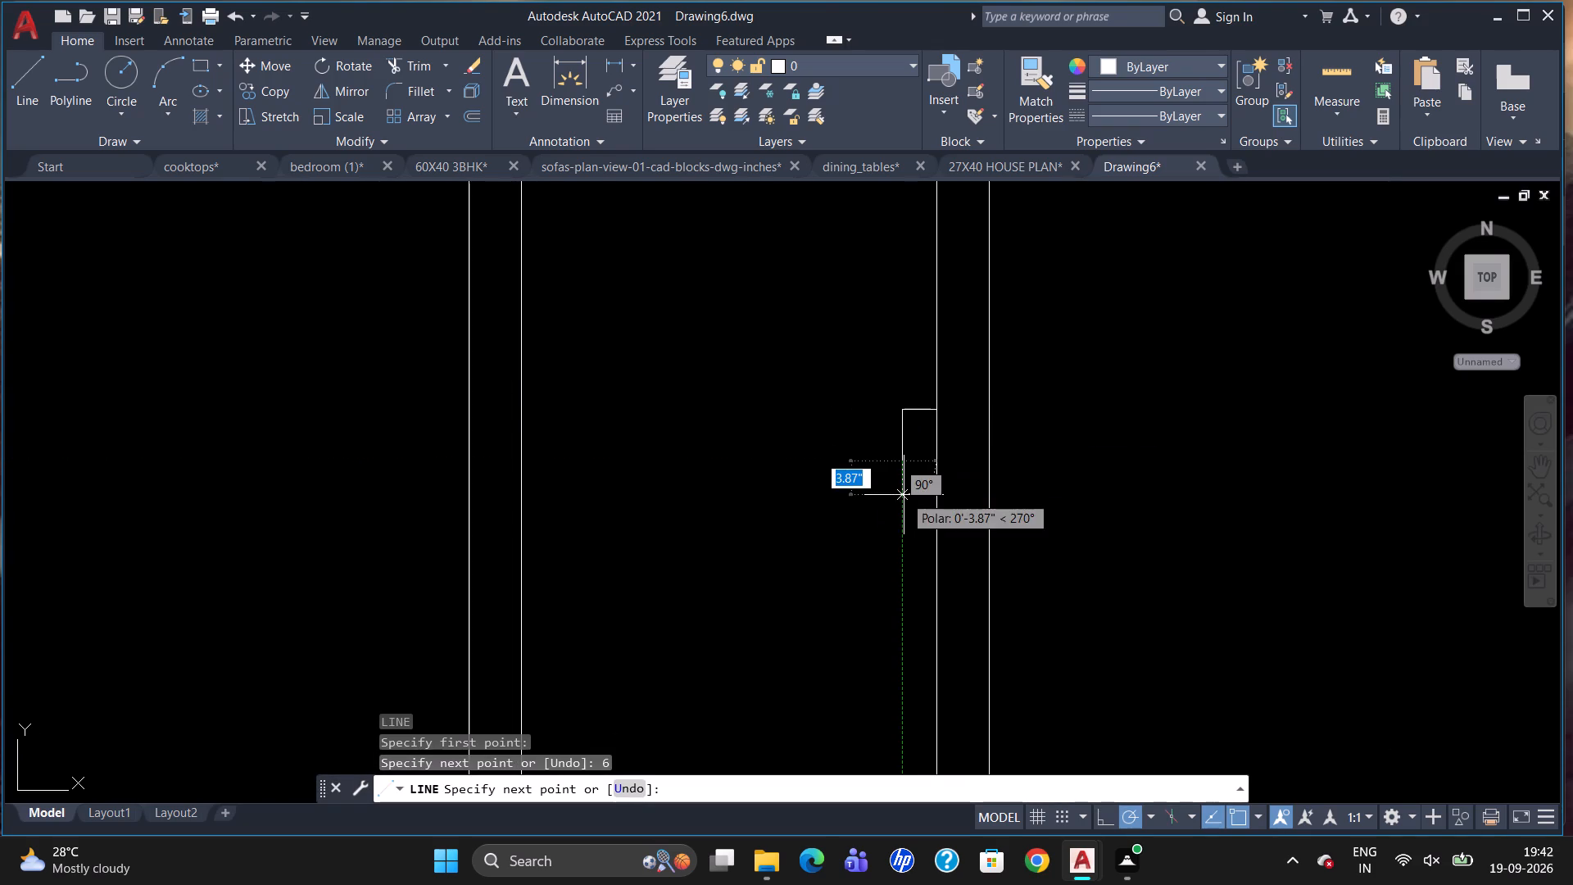
left_click(942, 464)
key("Escape")
scroll(936, 468, "down", 1)
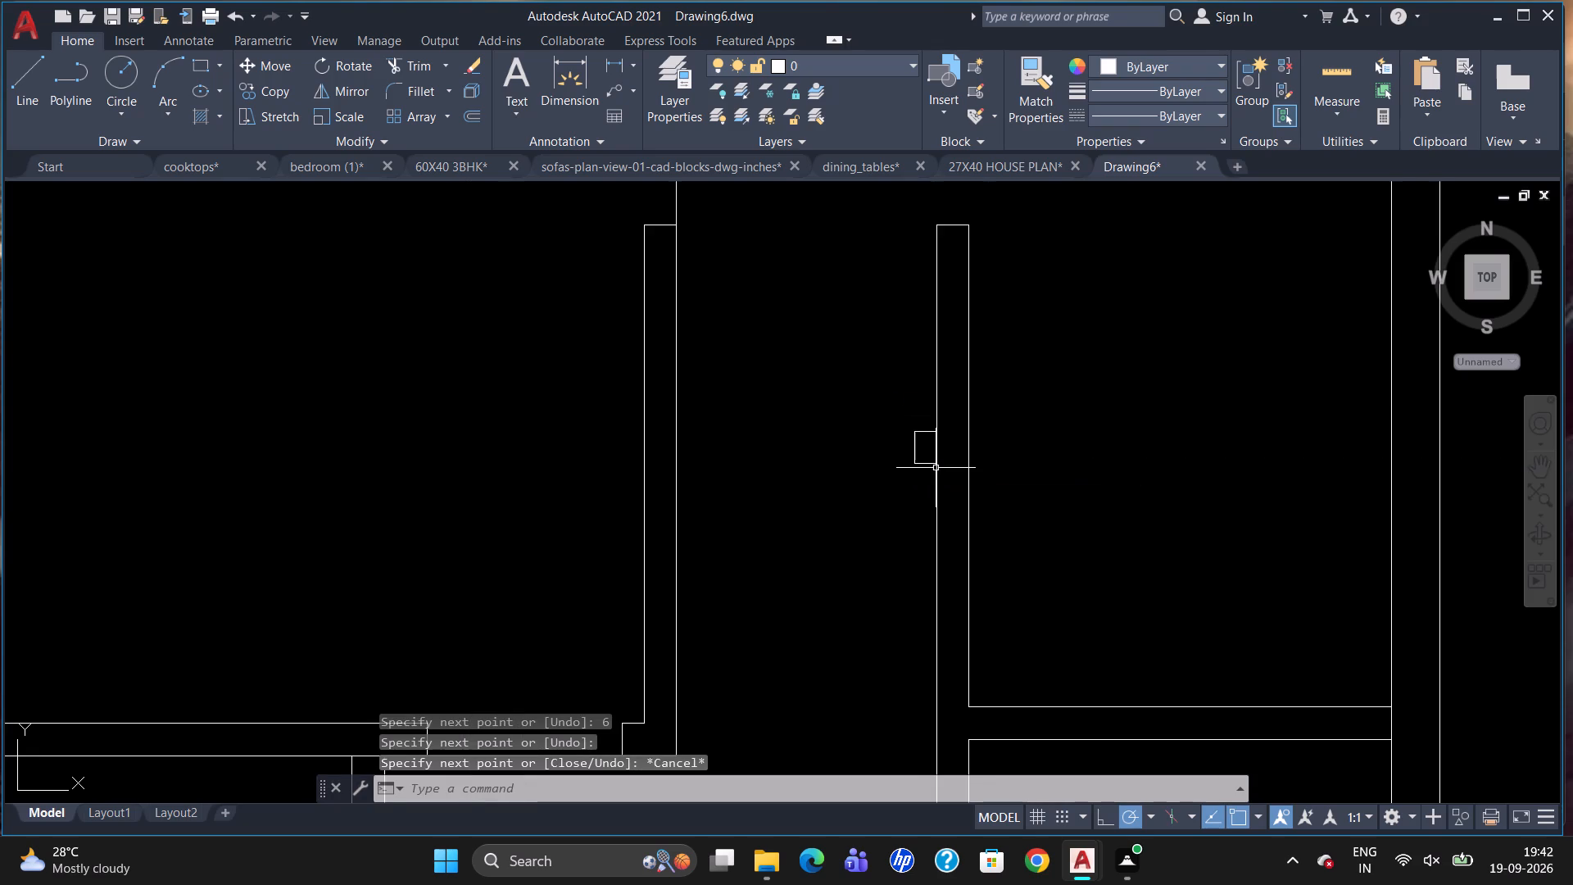
Draw a horizontal line from the jamb's upper-left corner across the passage to the left room's right wall.
scroll(924, 449, "down", 1)
scroll(805, 425, "up", 1)
key("l")
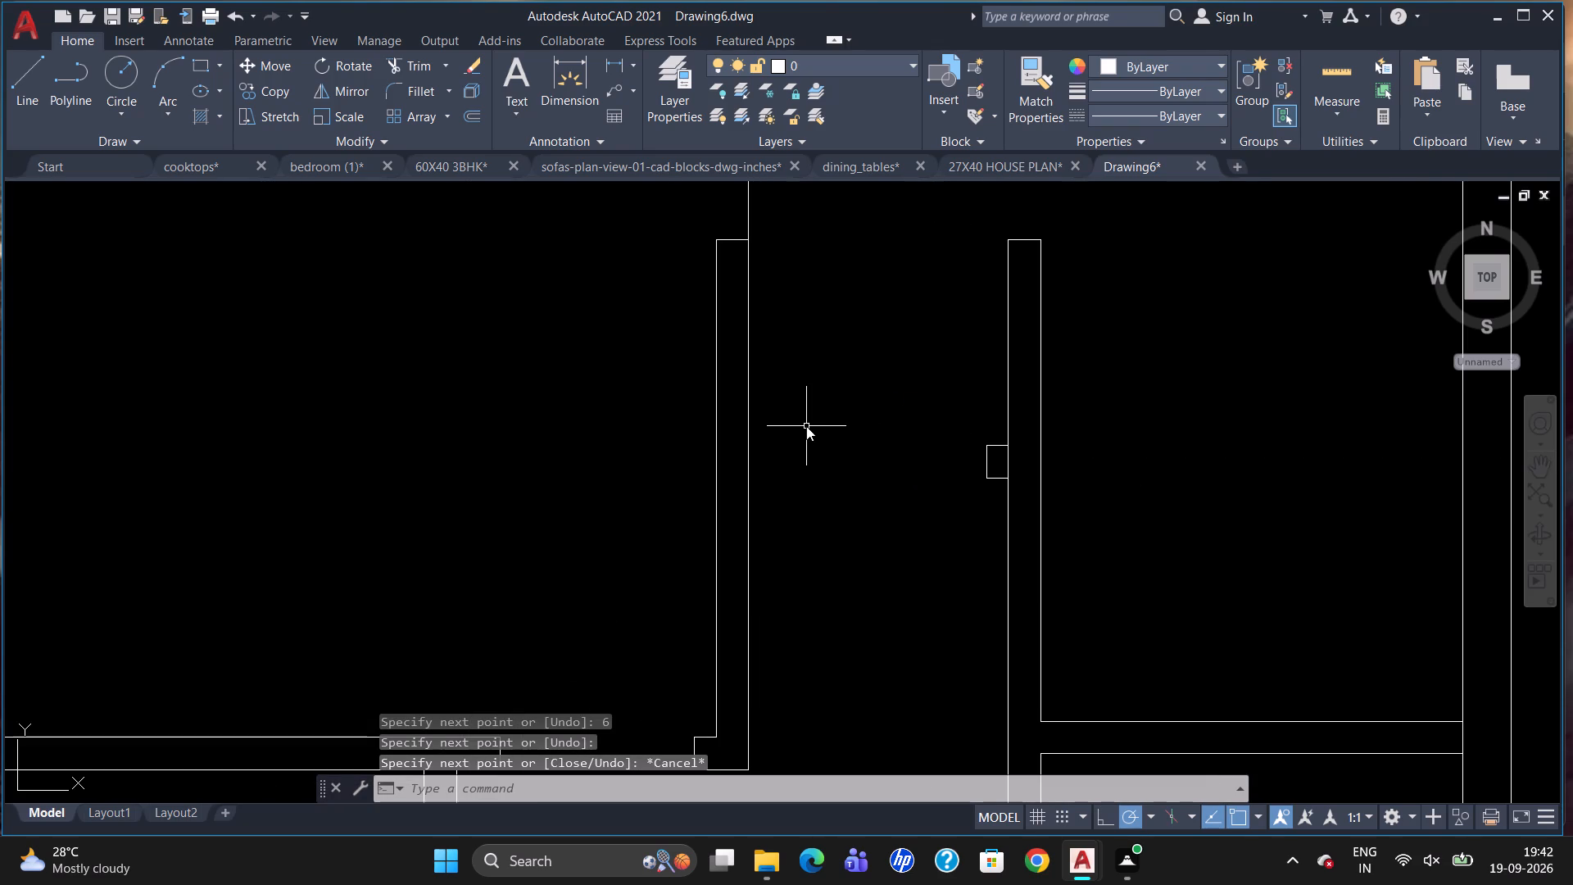
key("Return")
left_click(986, 442)
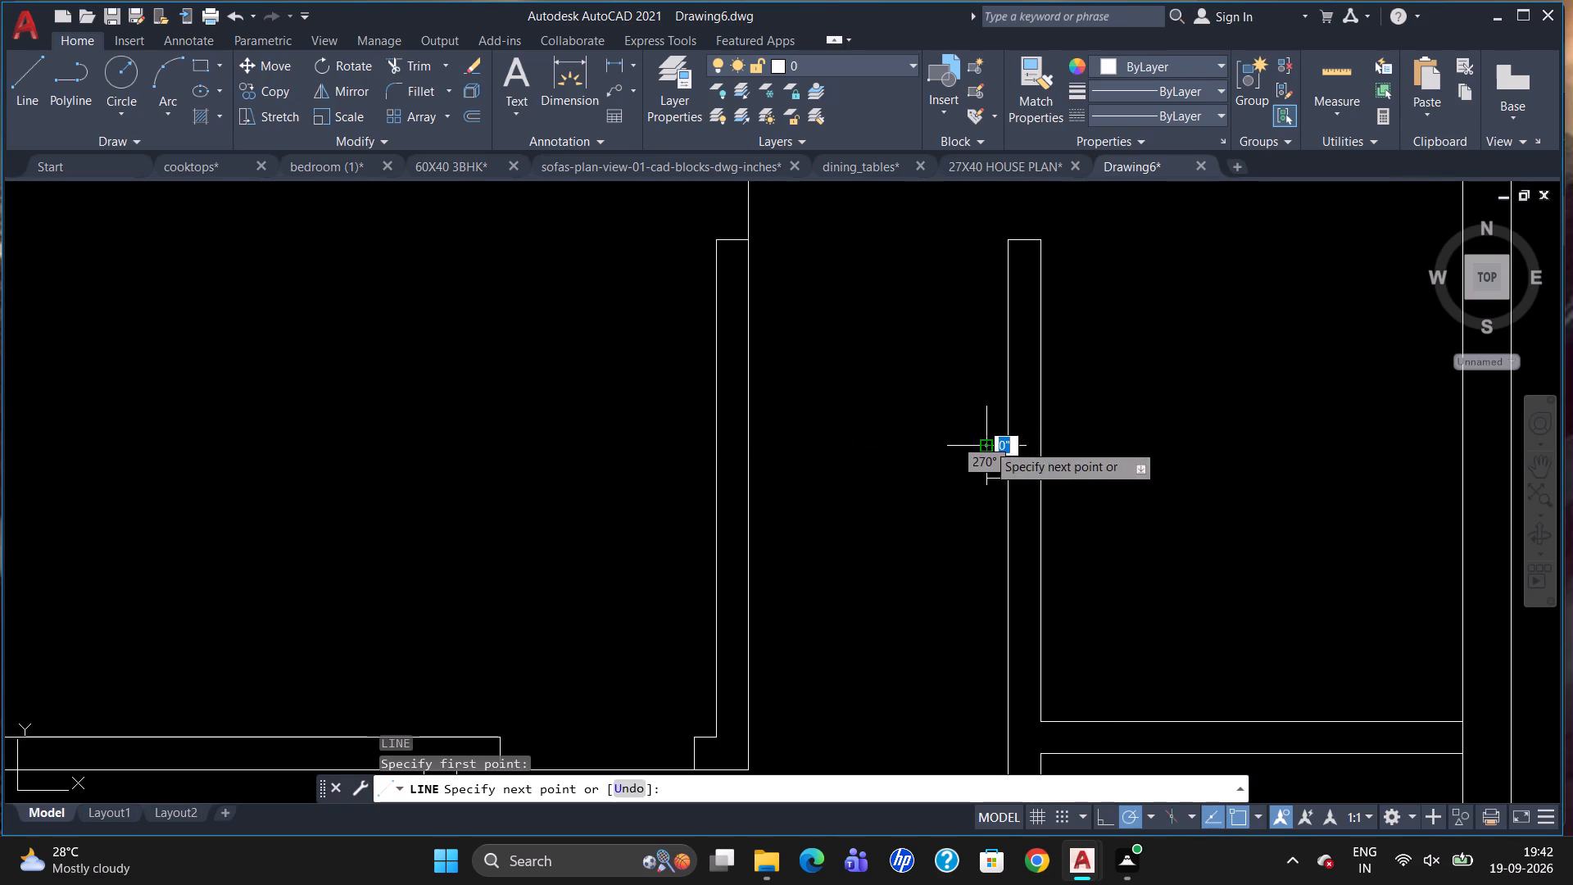
left_click(745, 447)
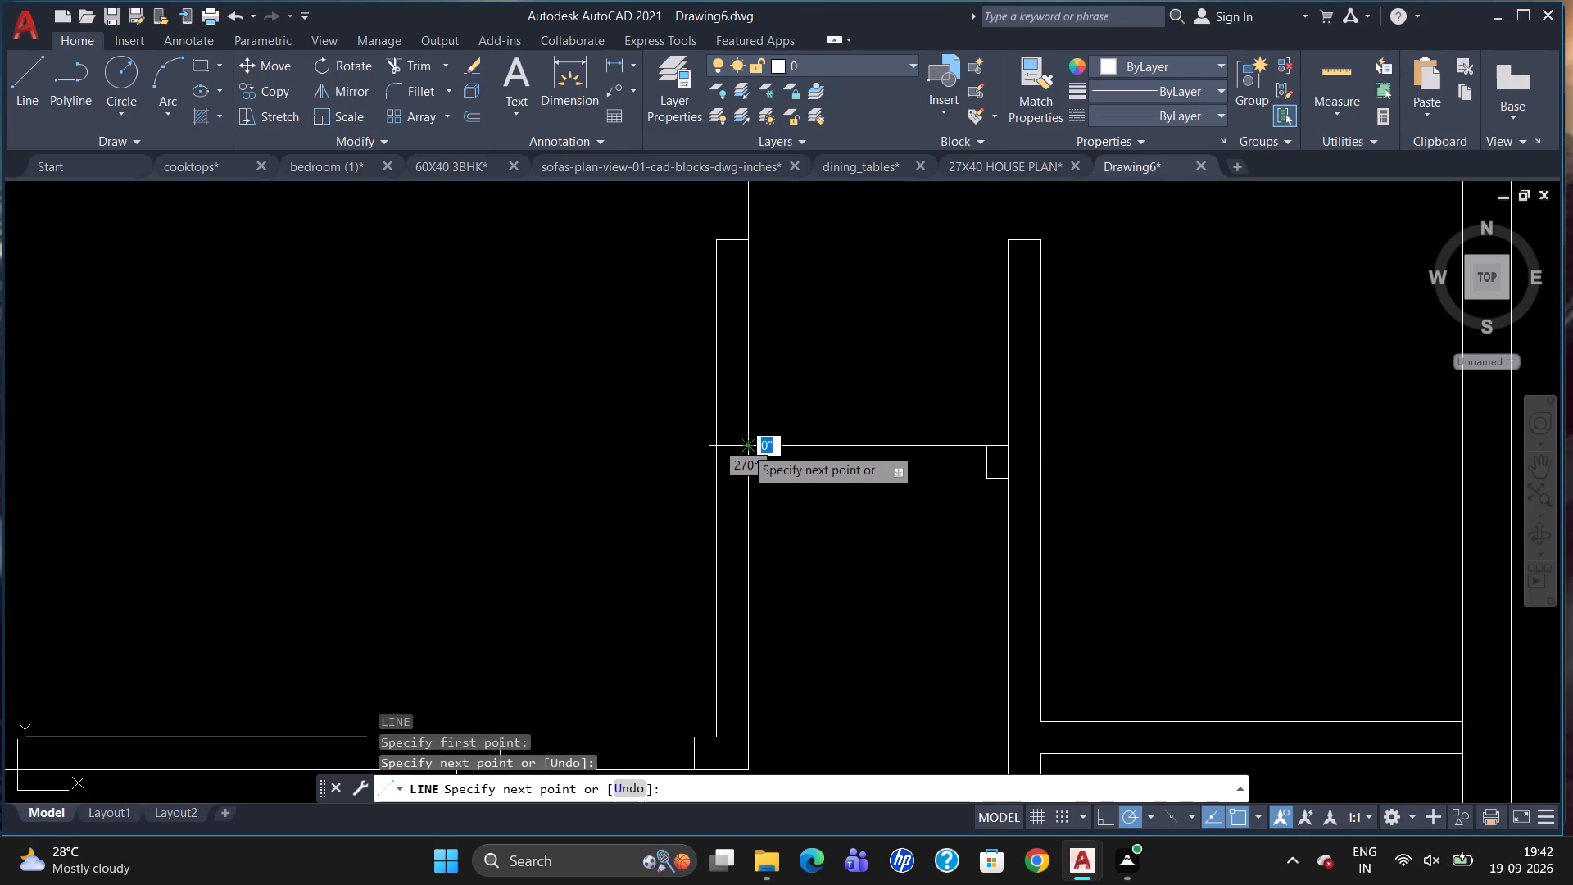
key("Escape")
Offset the horizontal line across the passage 6" downwards.
key("o")
key("Return")
key("6")
key("Return")
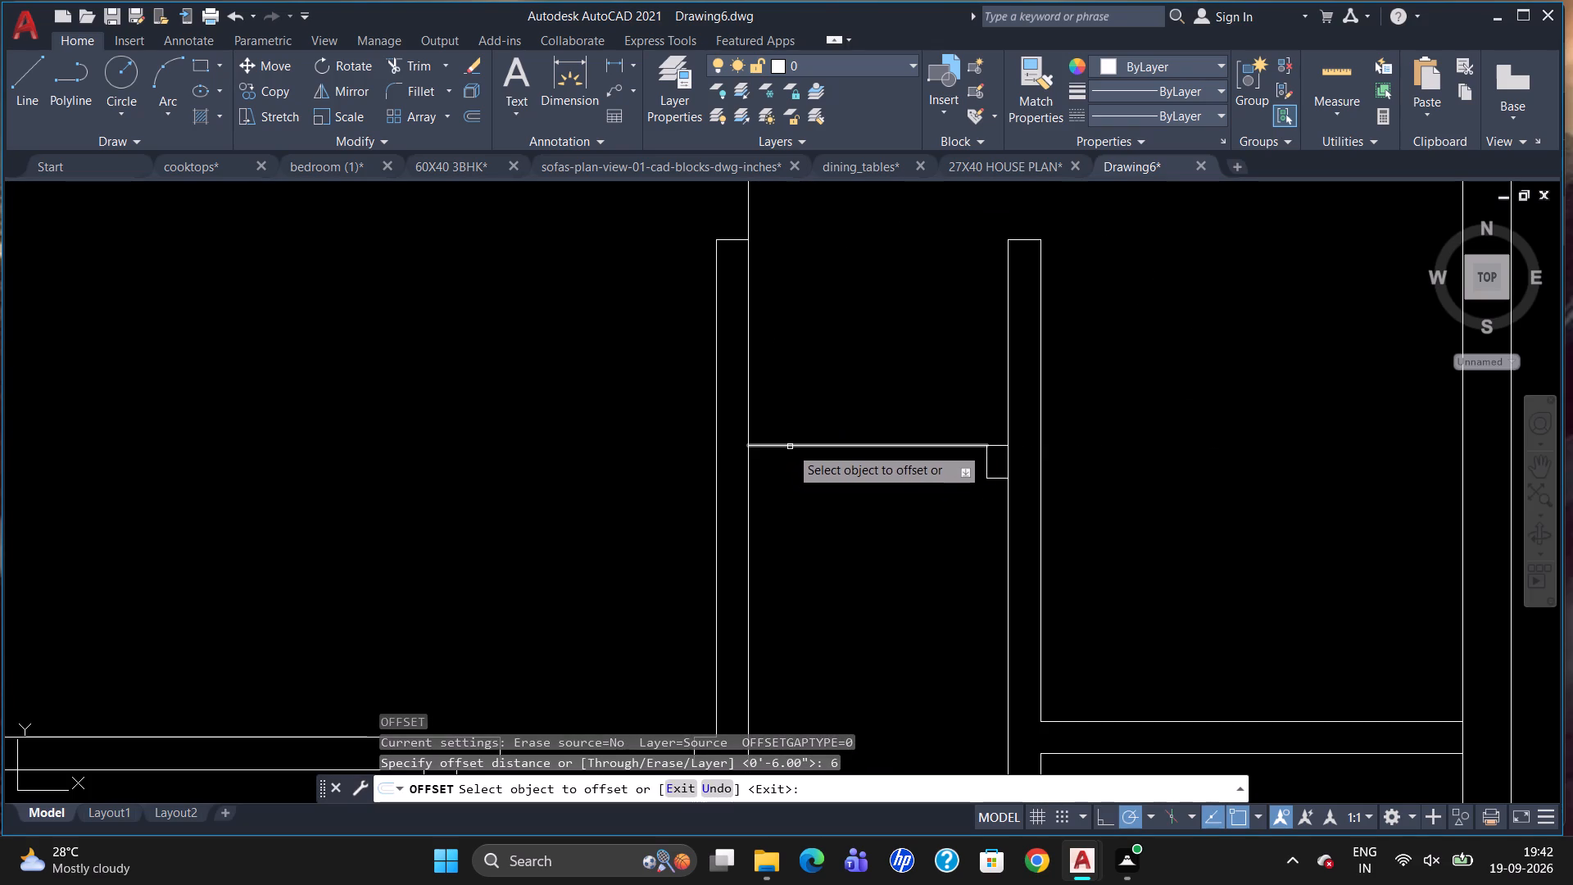
left_click_drag(792, 445, 796, 474)
left_click(796, 492)
key("Escape")
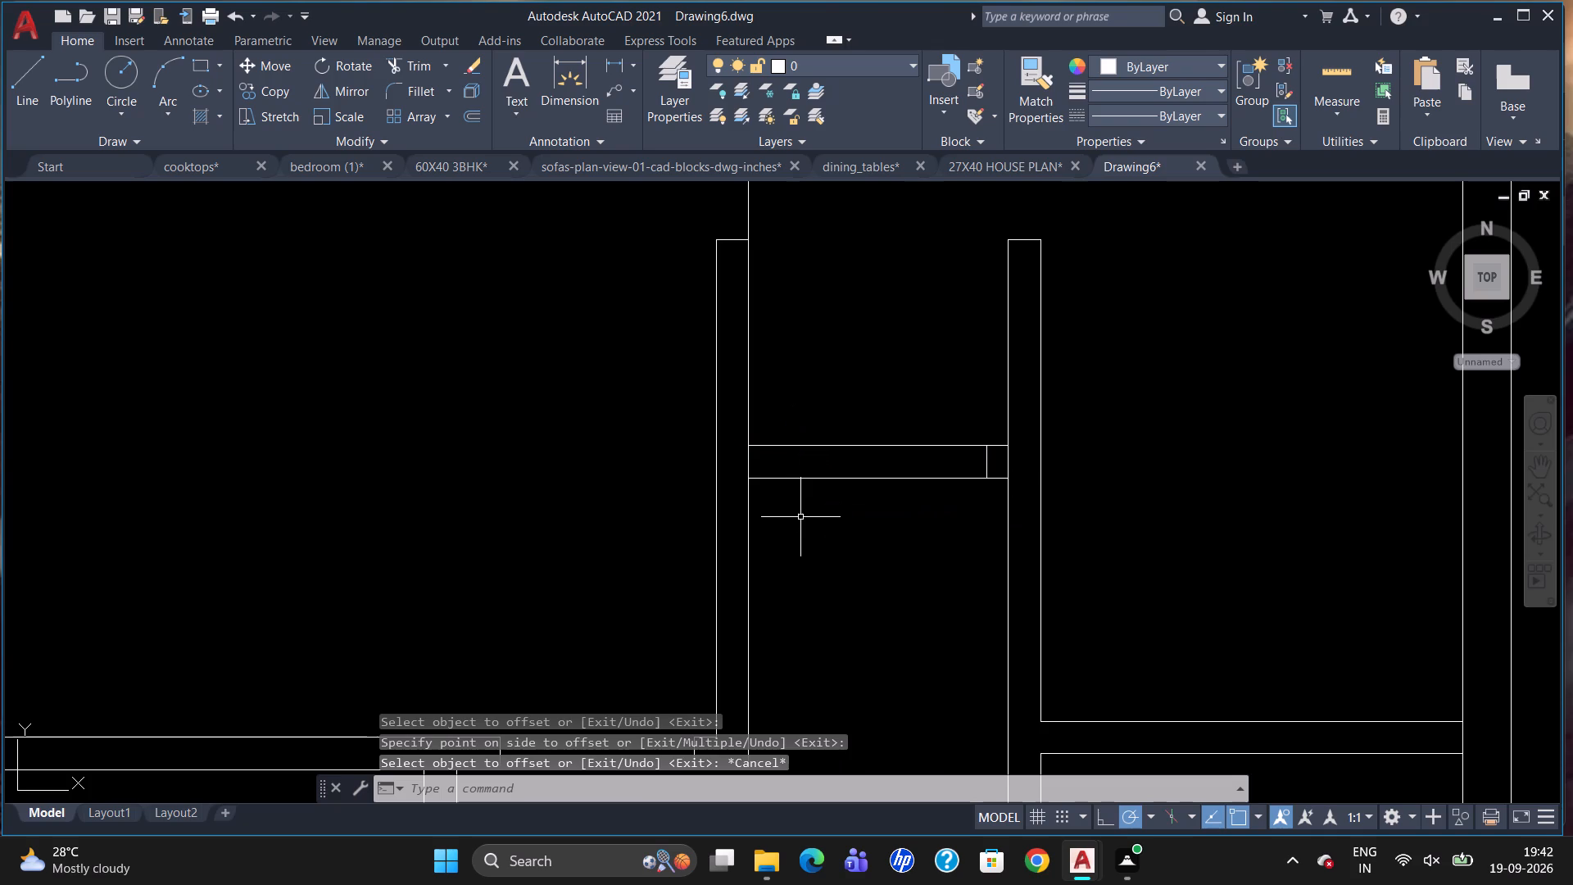
Trim the two vertical wall faces between the passage partition's parallel lines at both of its ends.
type("TR")
key("Return")
key("Return")
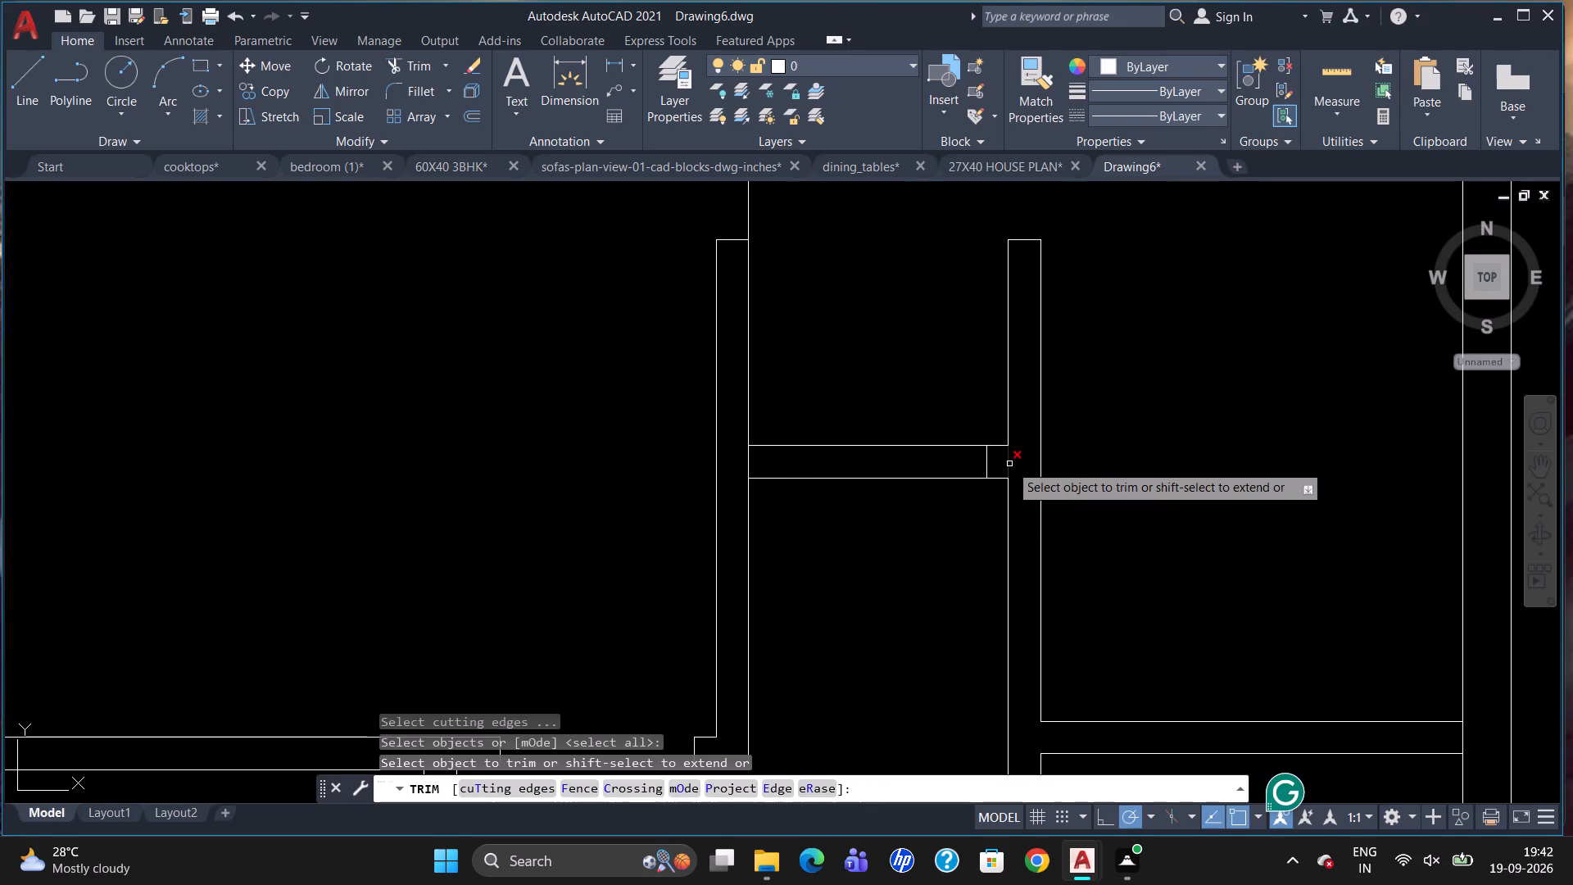
left_click(1009, 464)
left_click_drag(747, 455, 755, 470)
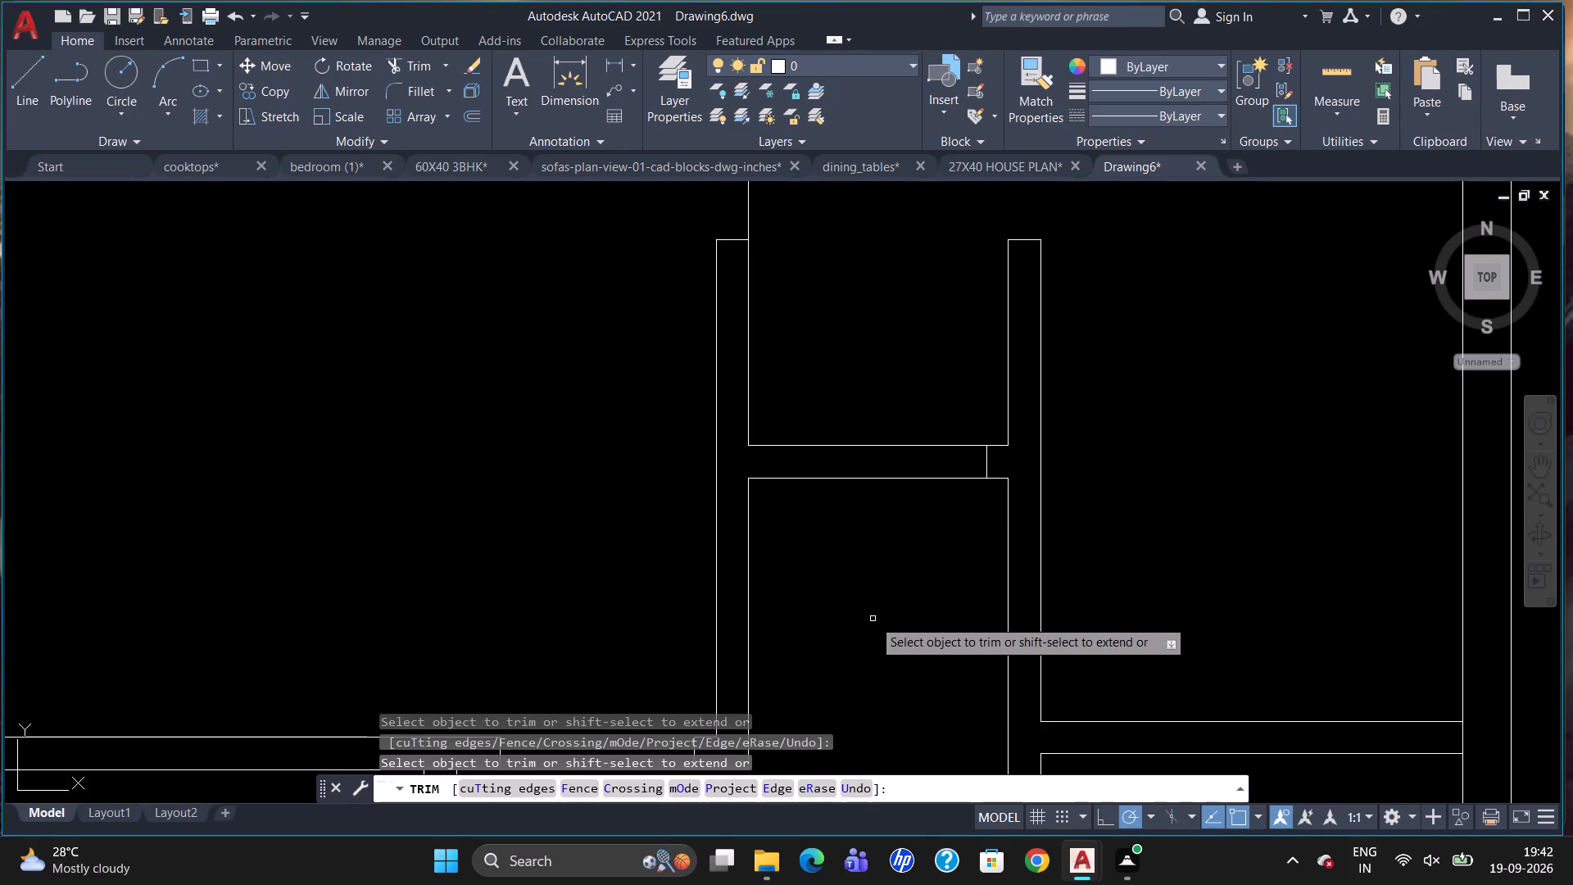
key("Escape")
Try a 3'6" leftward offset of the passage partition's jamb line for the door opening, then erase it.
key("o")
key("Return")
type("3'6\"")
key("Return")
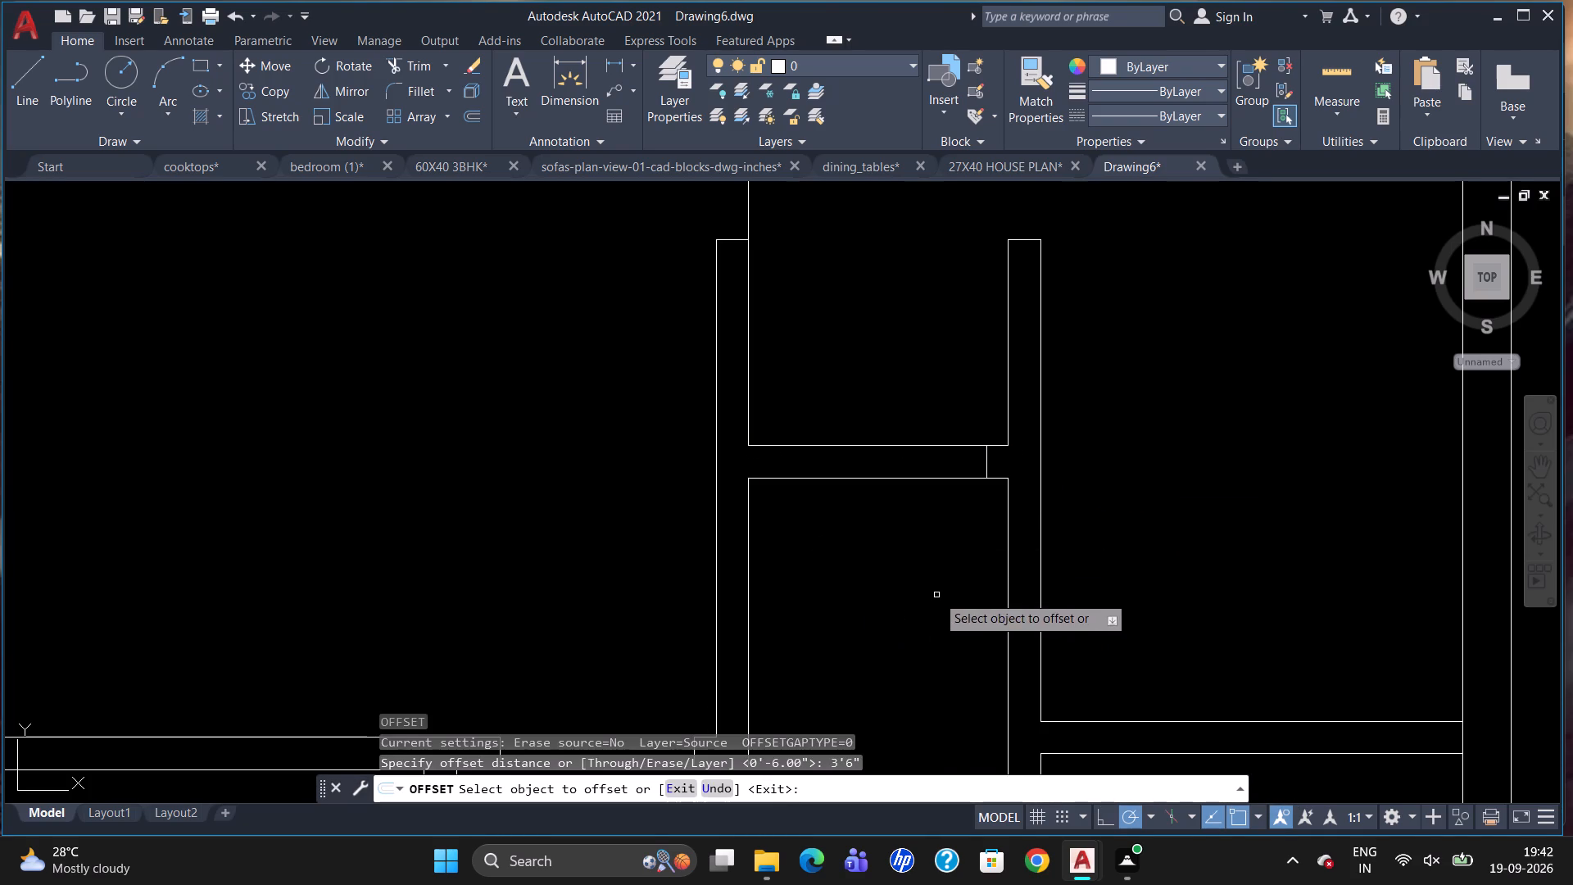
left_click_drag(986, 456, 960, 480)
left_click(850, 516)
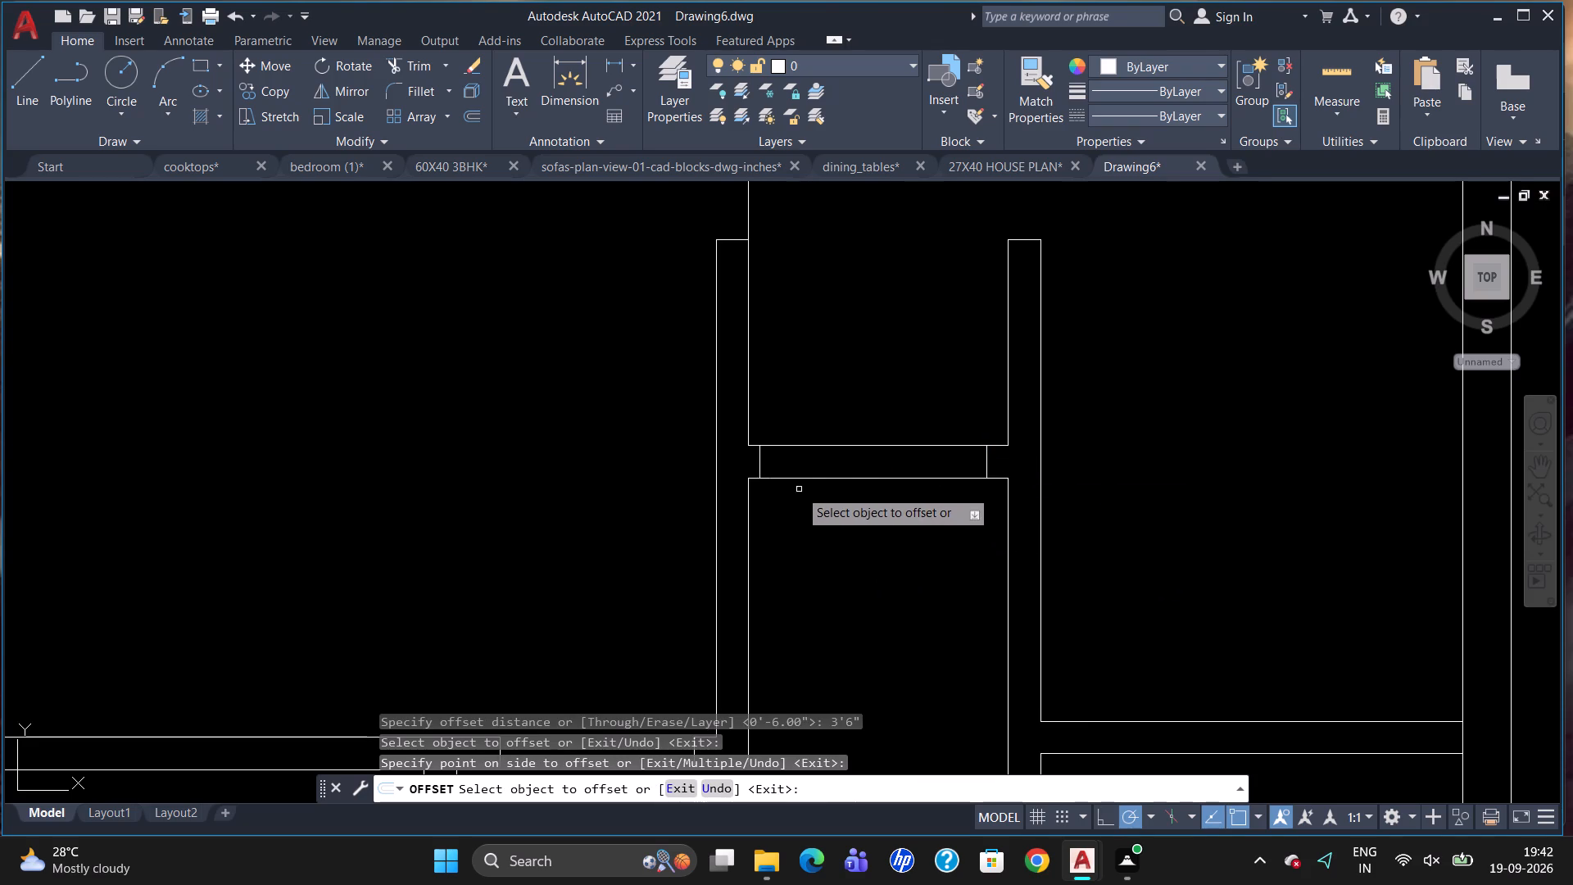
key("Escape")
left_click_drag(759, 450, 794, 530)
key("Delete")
Offset the passage partition's jamb line 3' to the left to mark the door opening.
key("o")
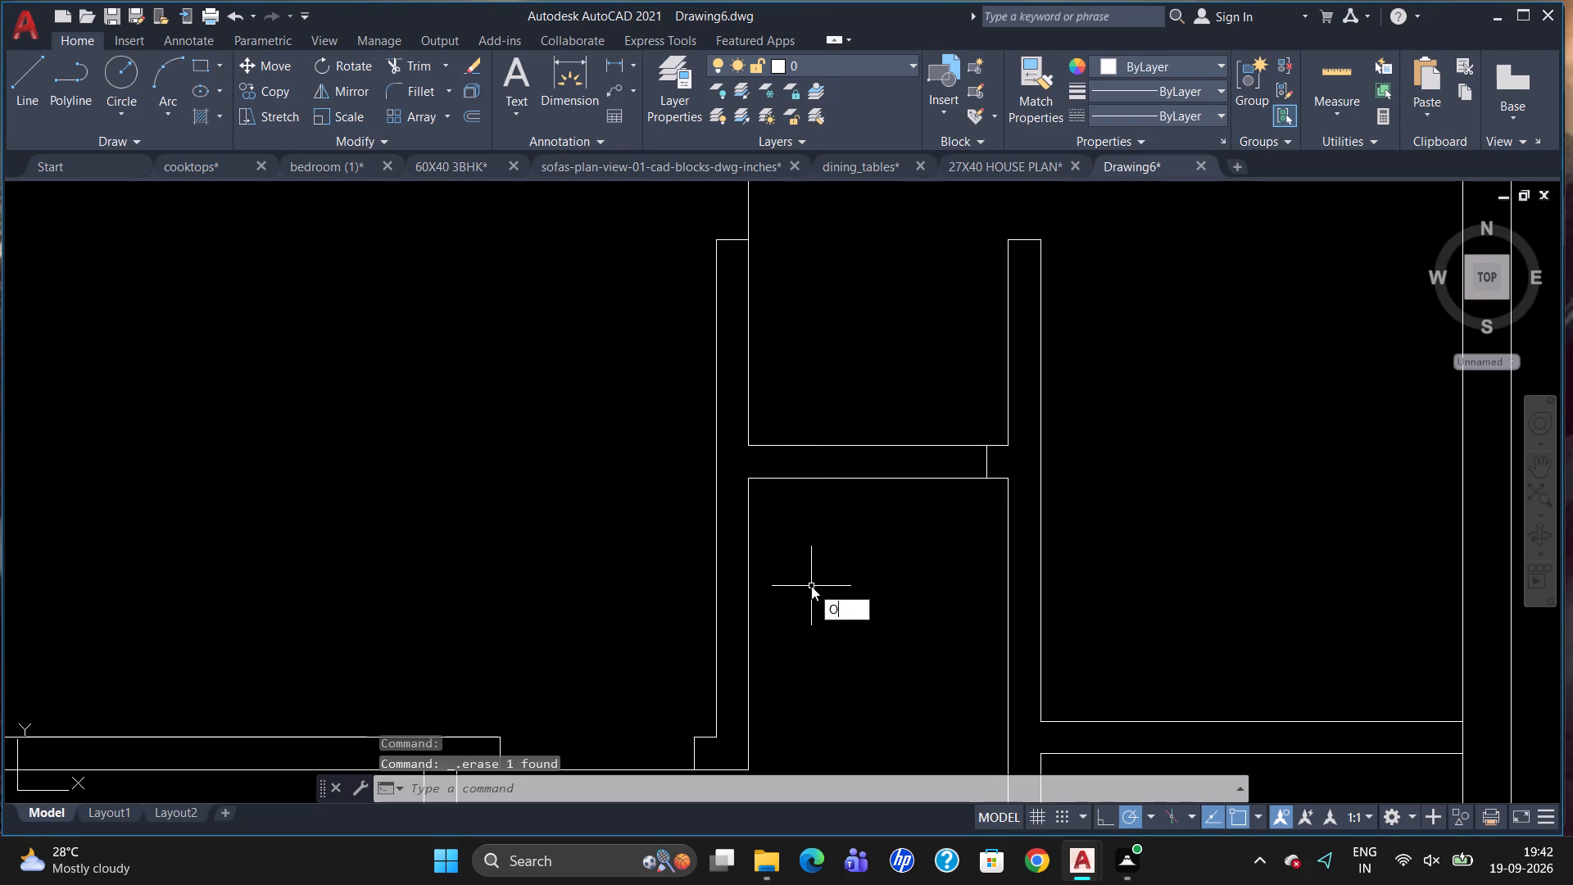
key("Return")
type("3'")
key("Return")
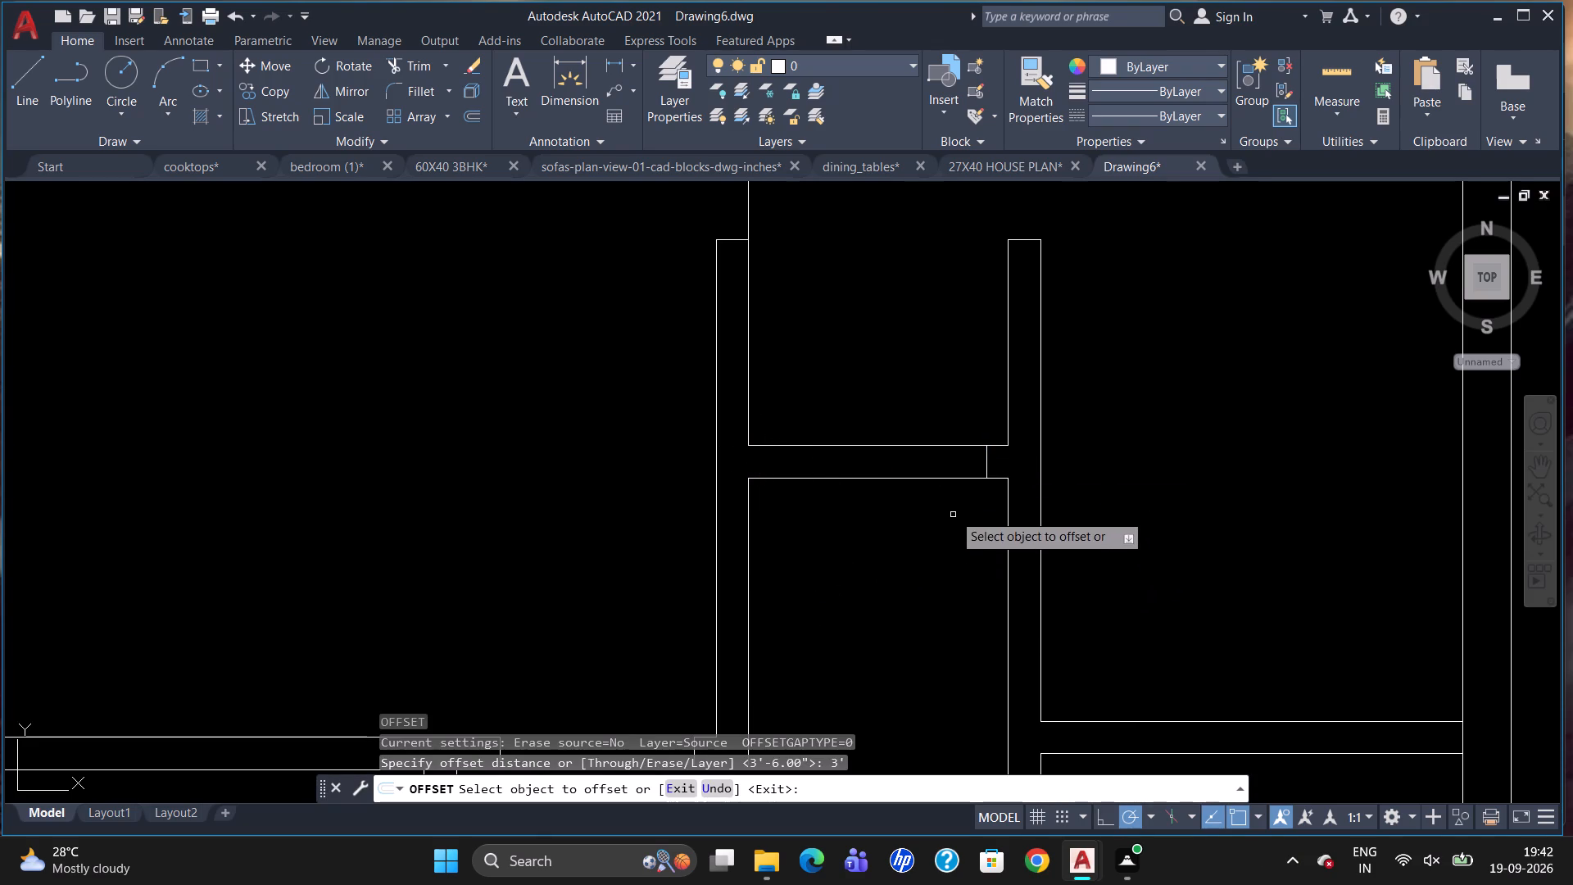
left_click(987, 463)
left_click(912, 479)
key("Escape")
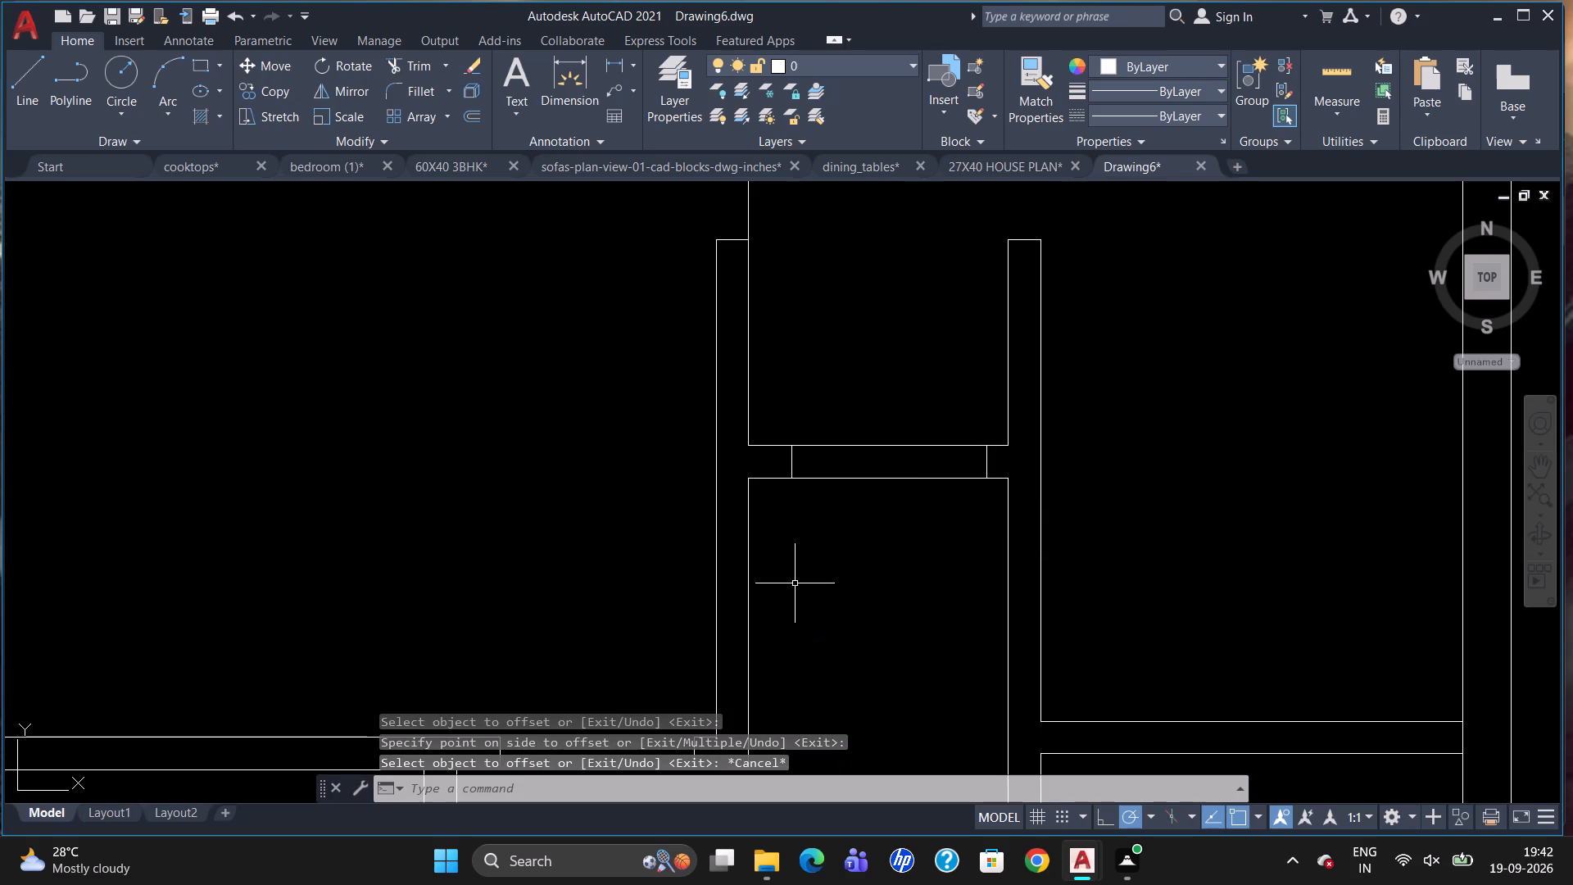
Trim the upper line of the passage partition between the two door jamb lines.
type("TR")
key("Return")
key("Return")
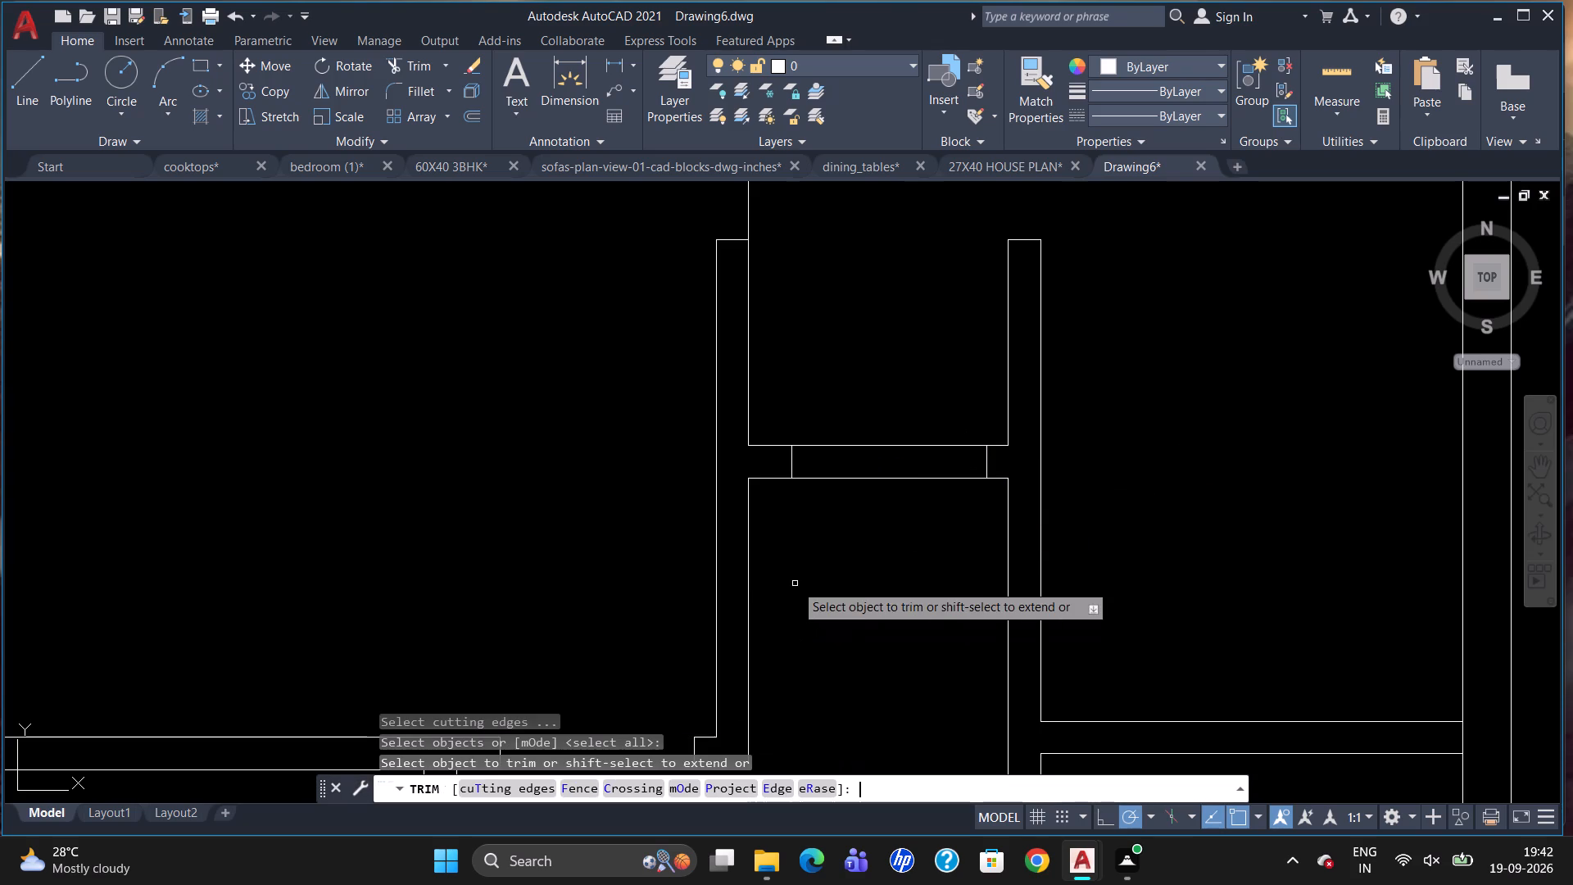
left_click(892, 442)
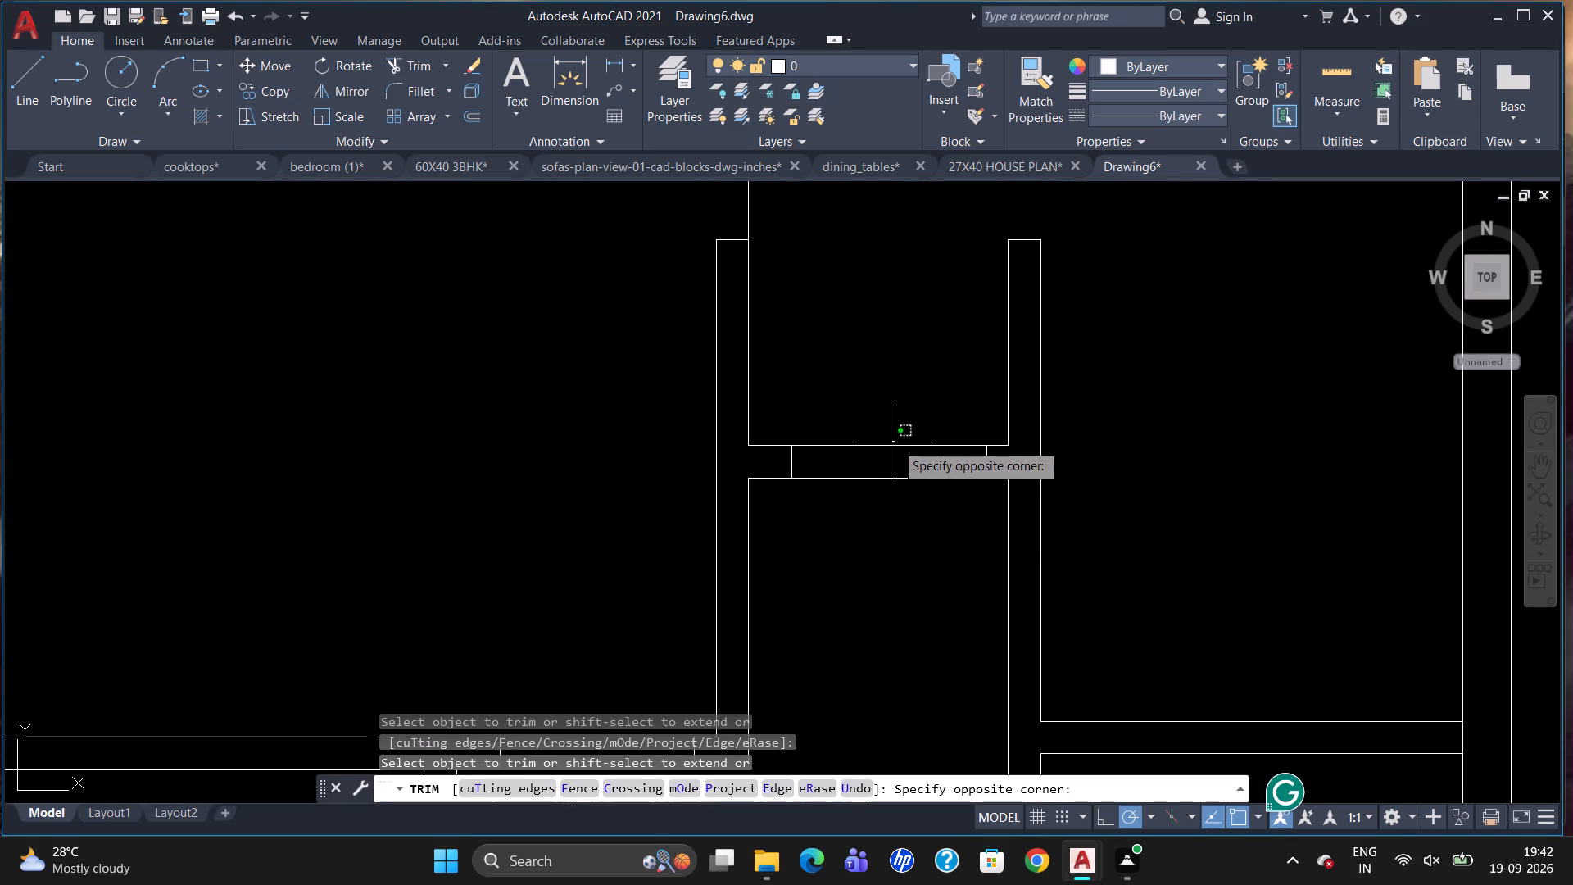
left_click(900, 447)
double_click(904, 447)
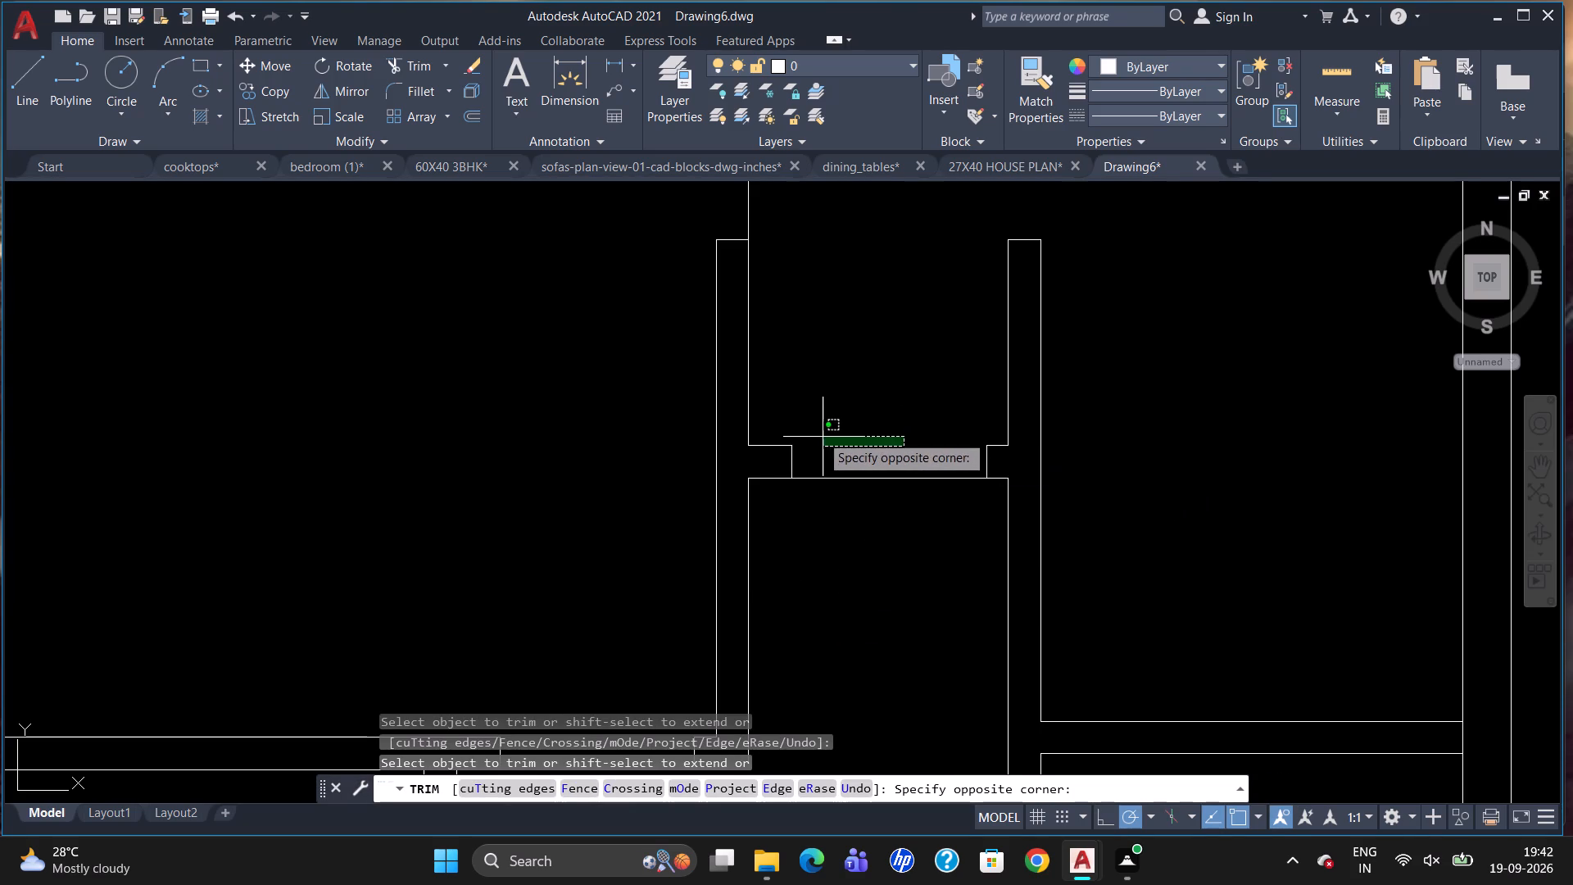
scroll(804, 415, "down", 2)
left_click(813, 415)
key("Escape")
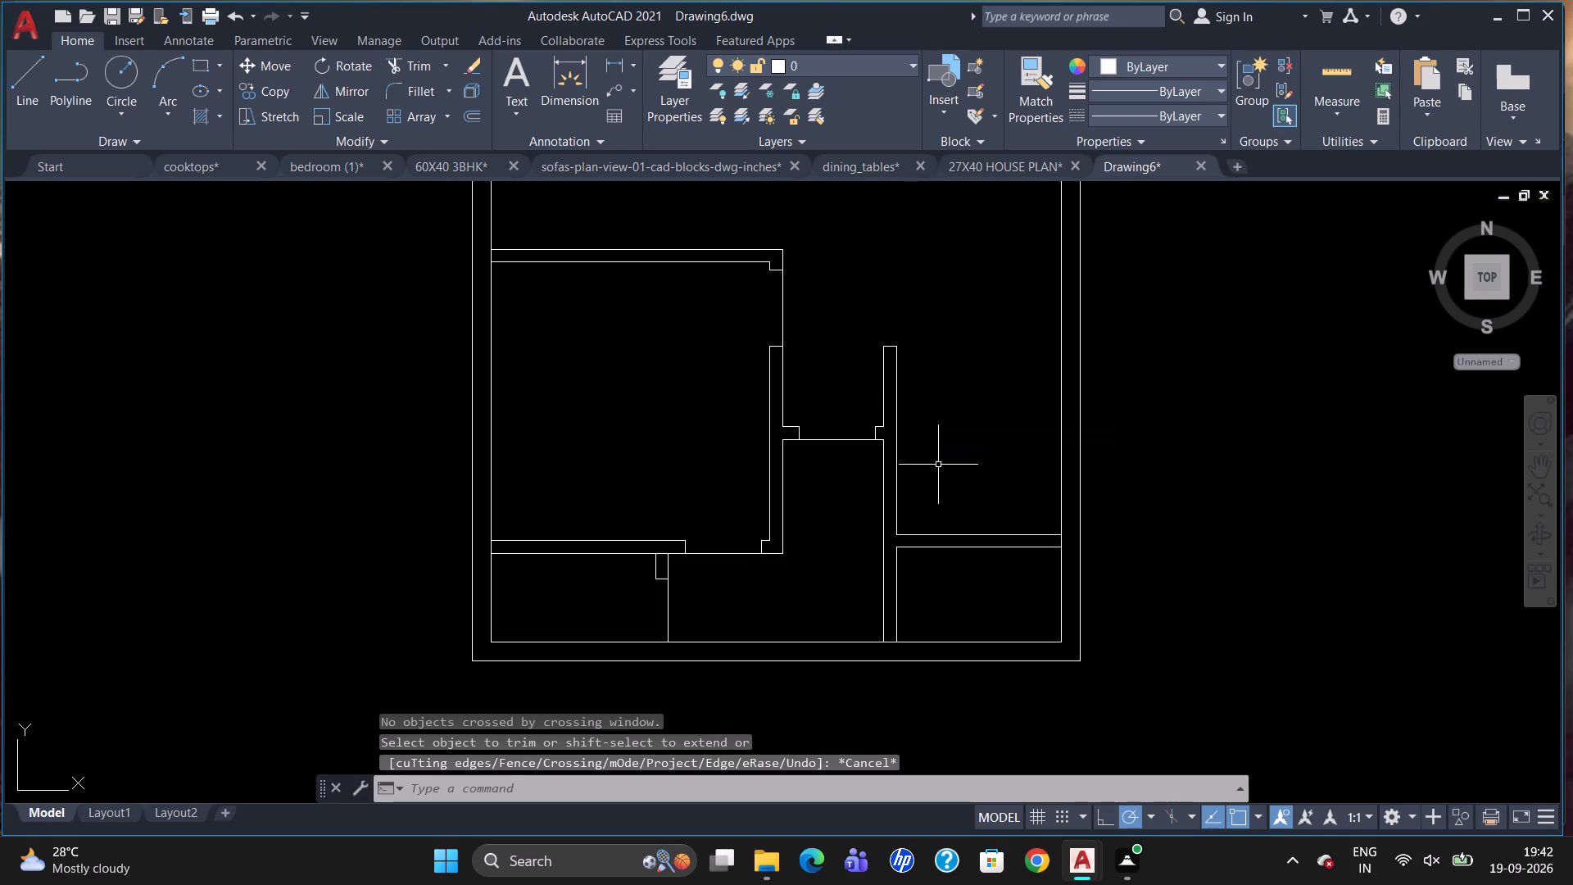
Draw the stair outline from 3'3" left of the right wall's inner face, about 8'6" up and across to that wall.
scroll(943, 470, "down", 2)
scroll(993, 529, "up", 2)
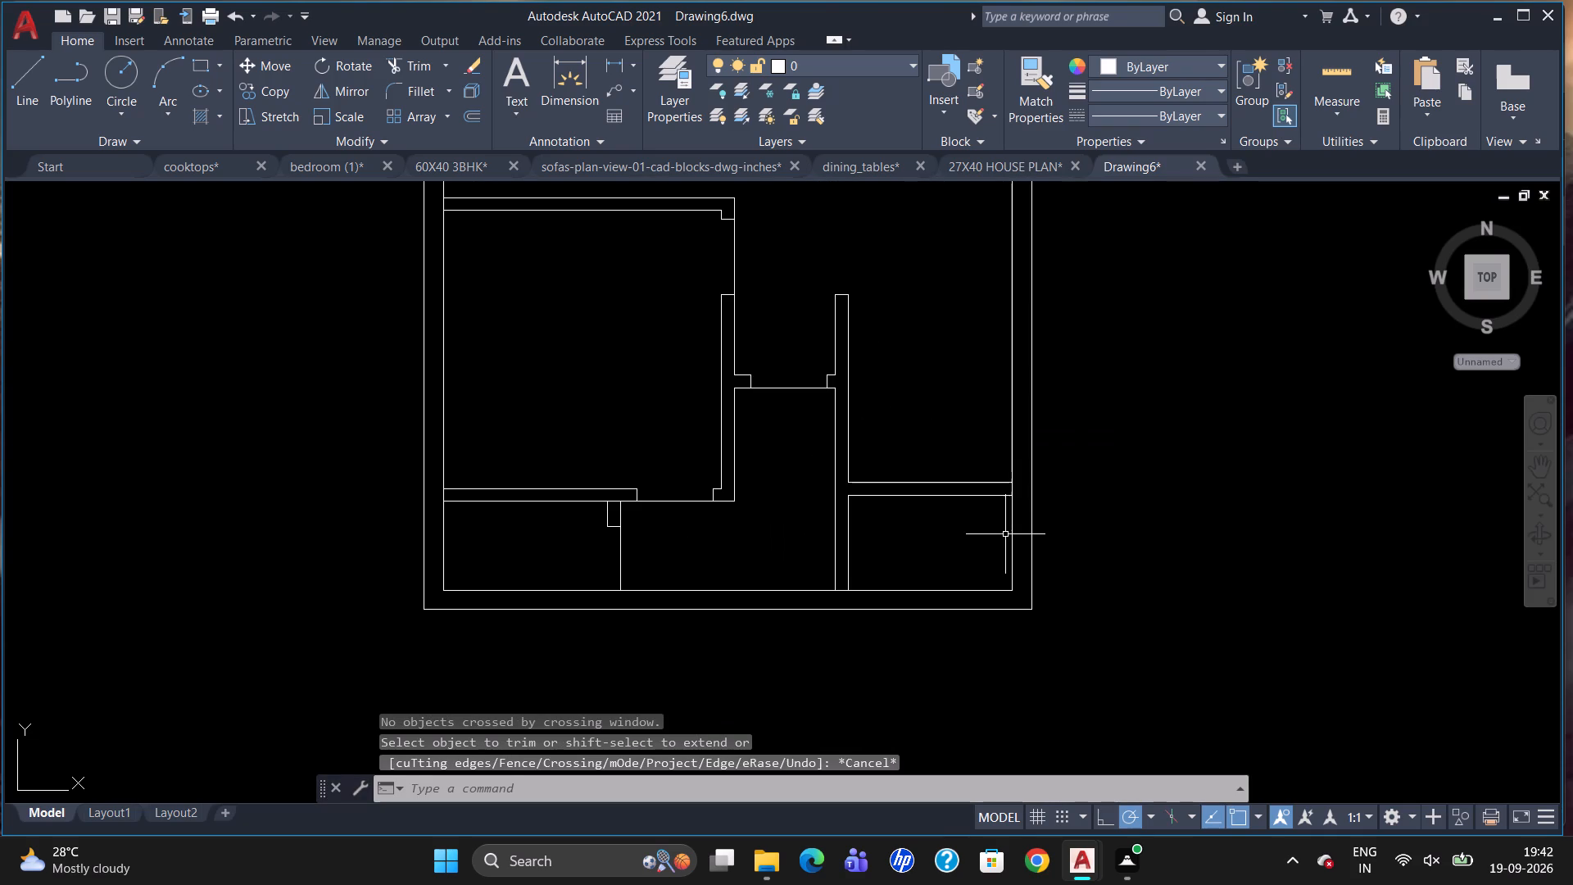
scroll(1004, 542, "down", 1)
scroll(1052, 393, "up", 1)
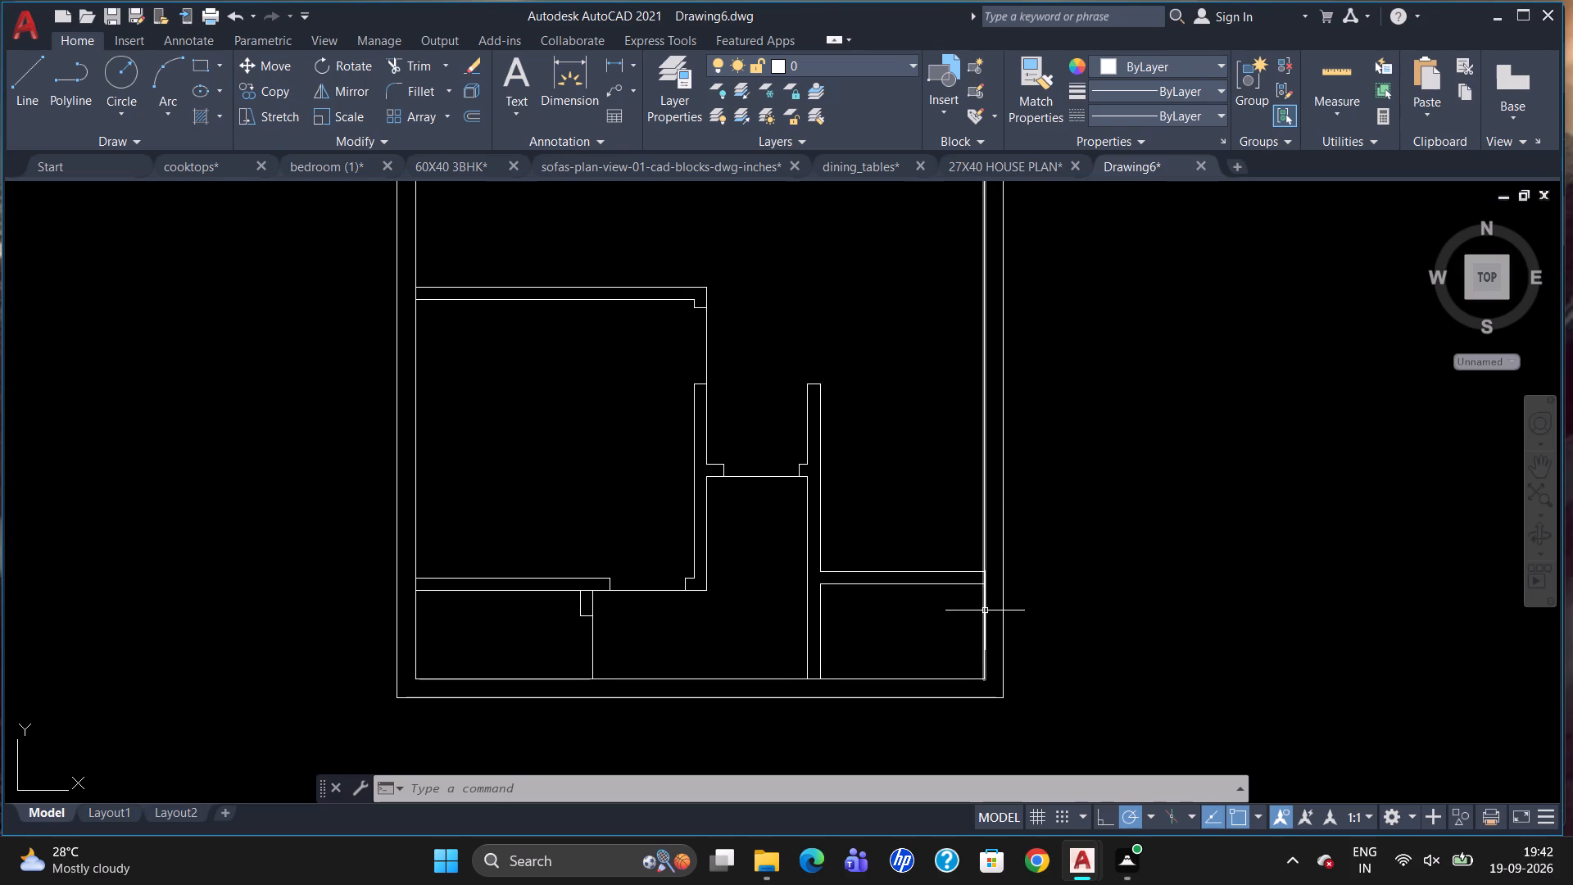
key("l")
key("Return")
type("TK")
key("Return")
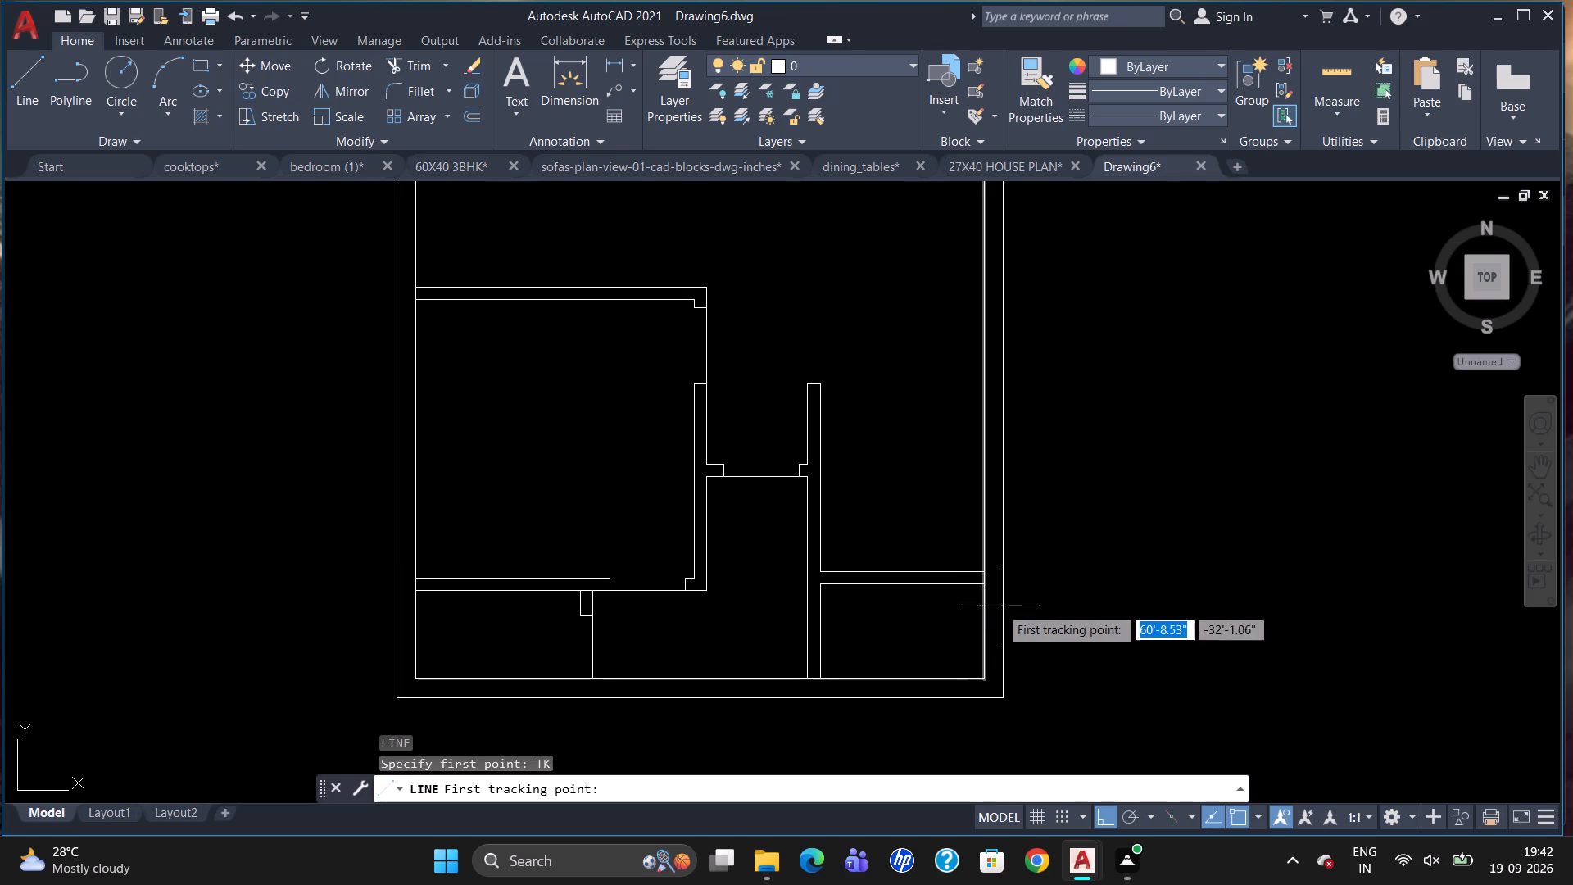
left_click_drag(979, 575, 972, 577)
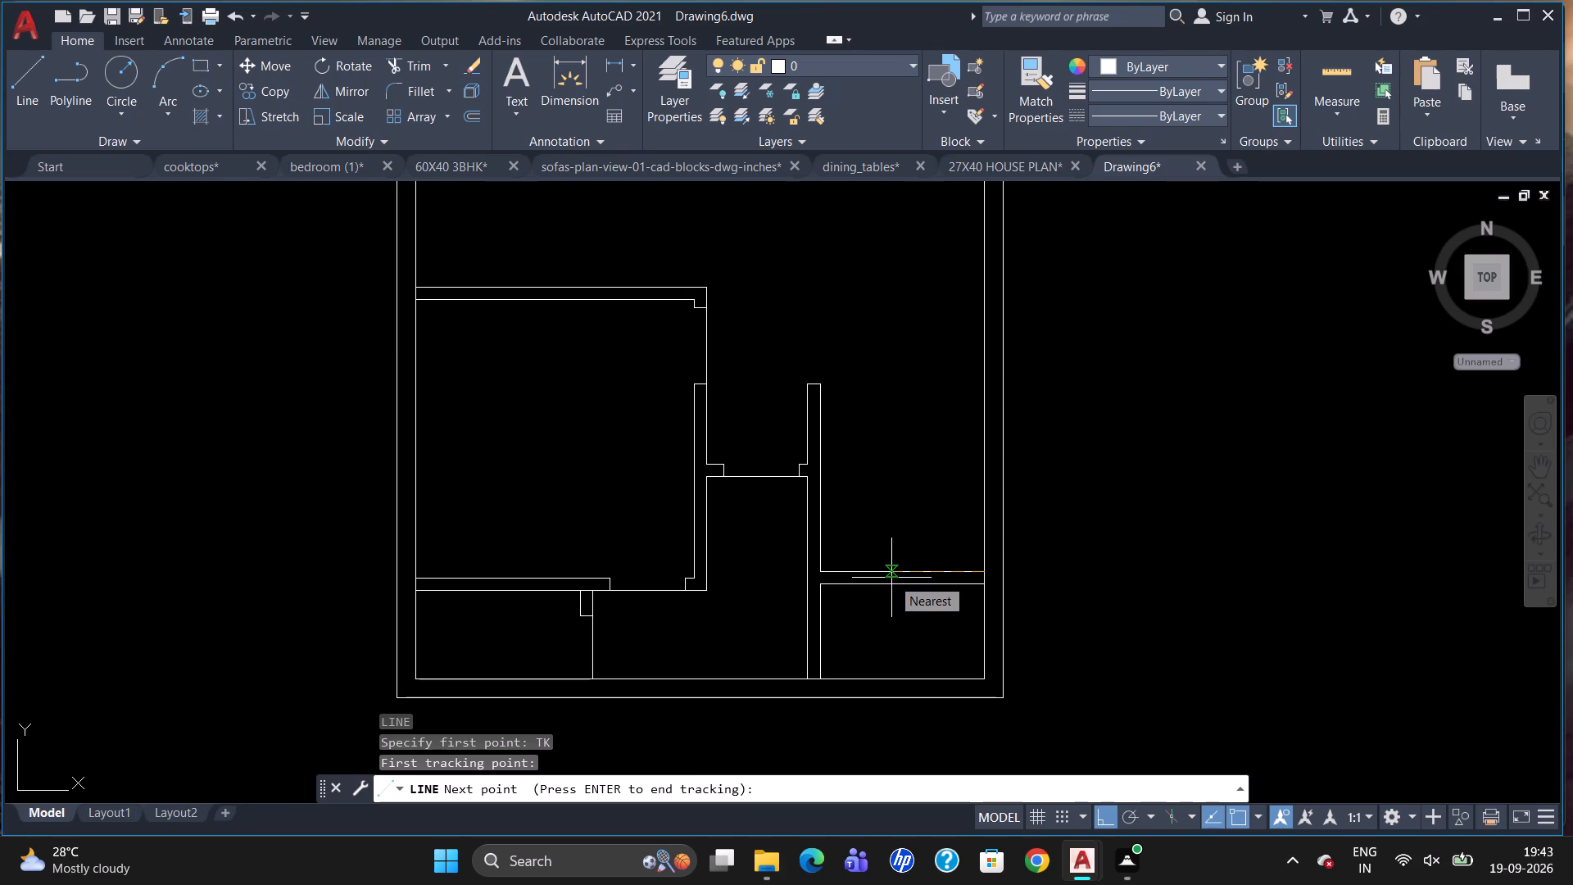
type("3'3")
key("shift+quotedbl")
key("Return")
key("Return")
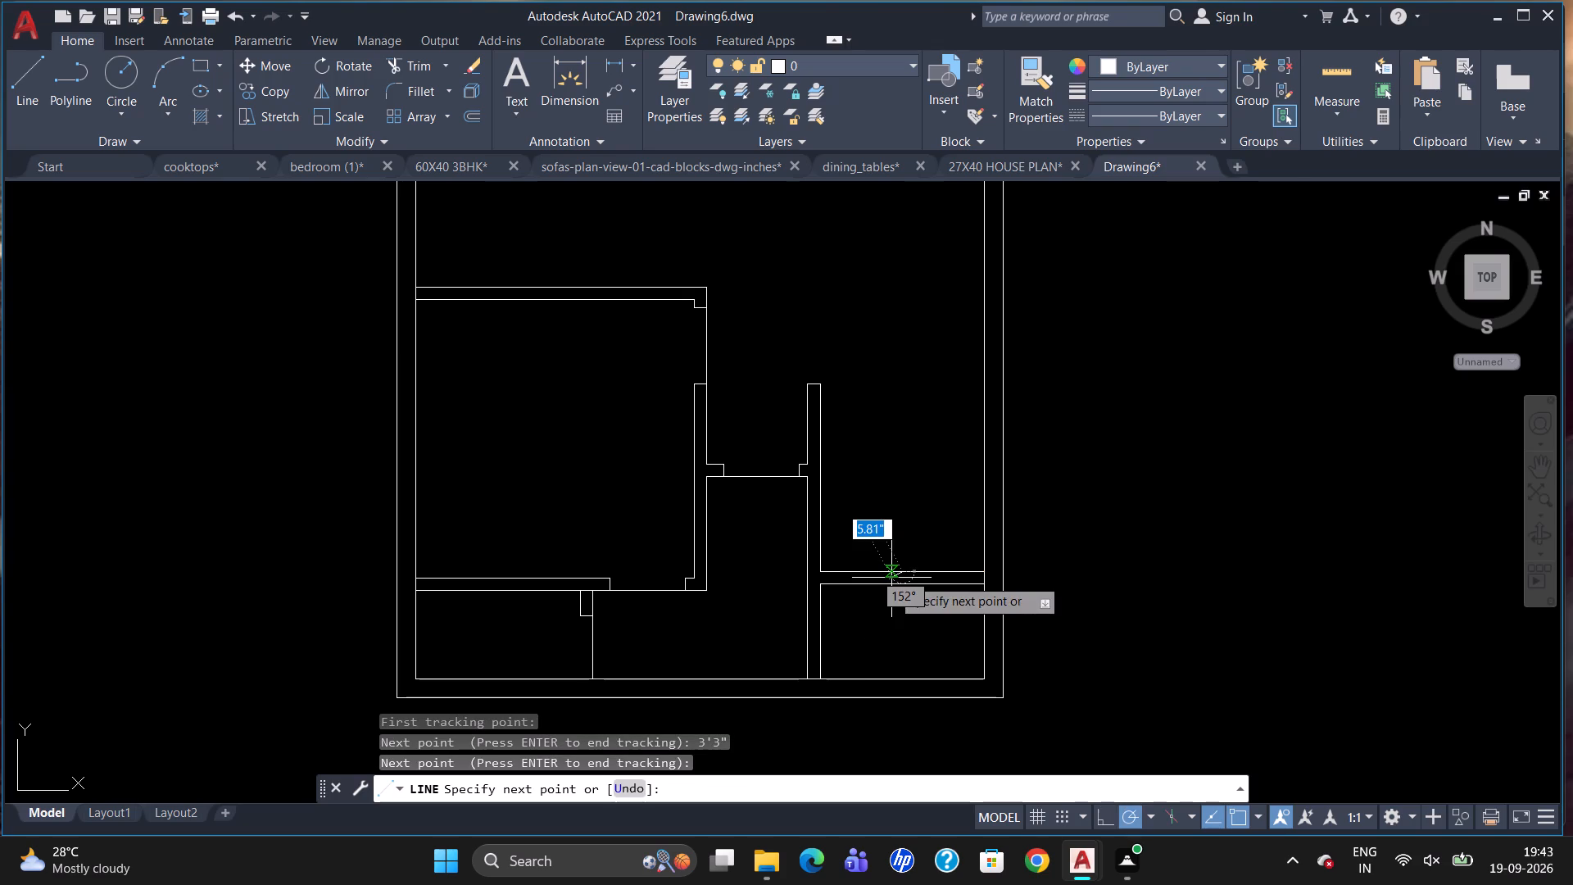
left_click(905, 357)
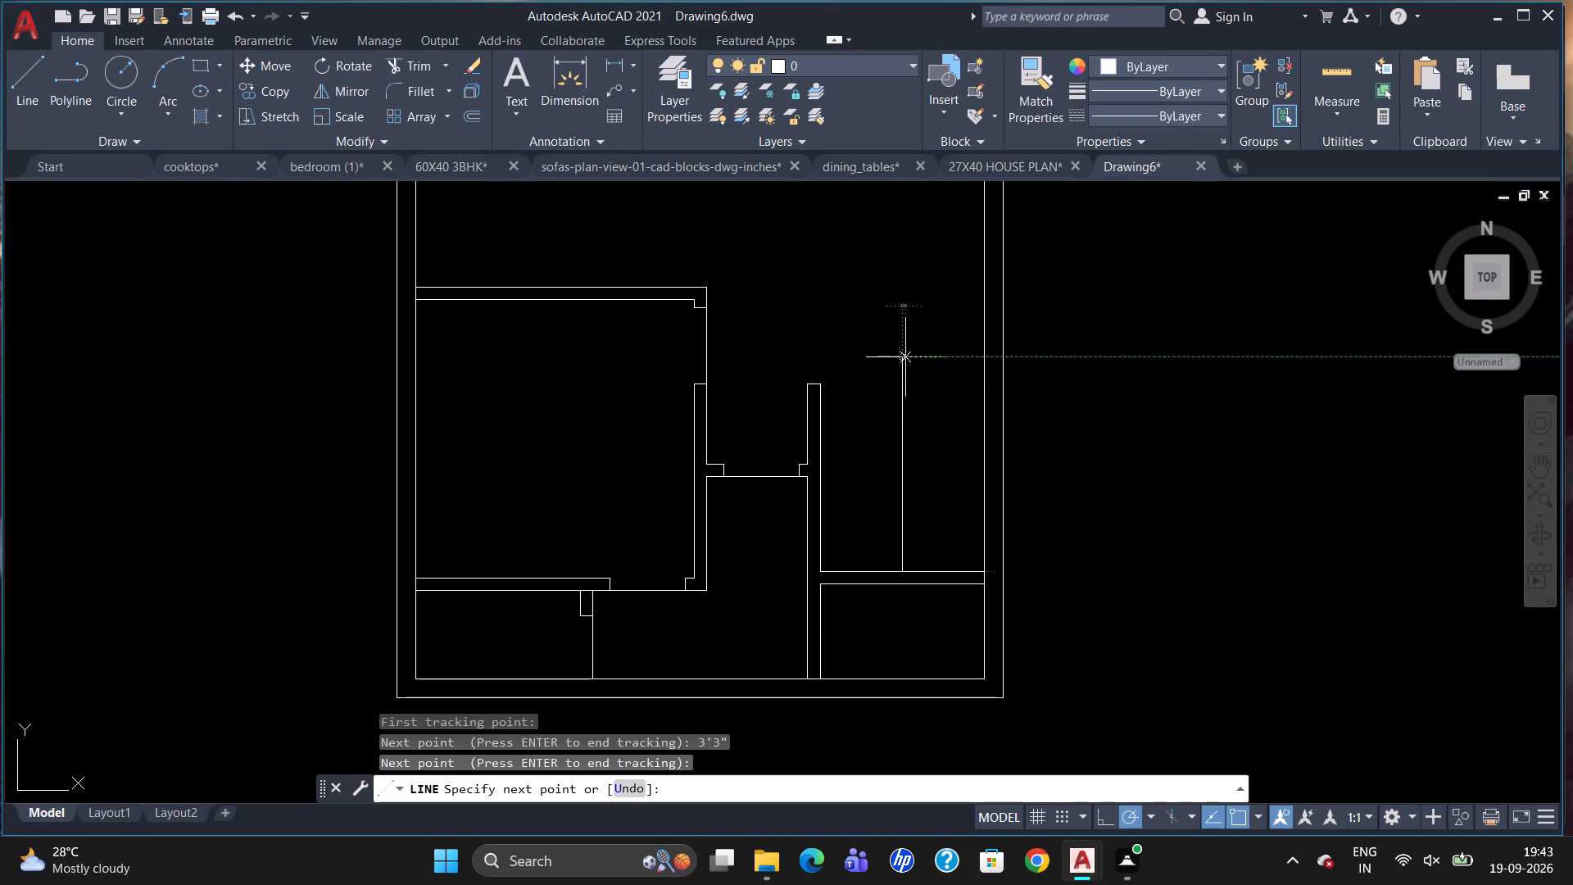
left_click(986, 355)
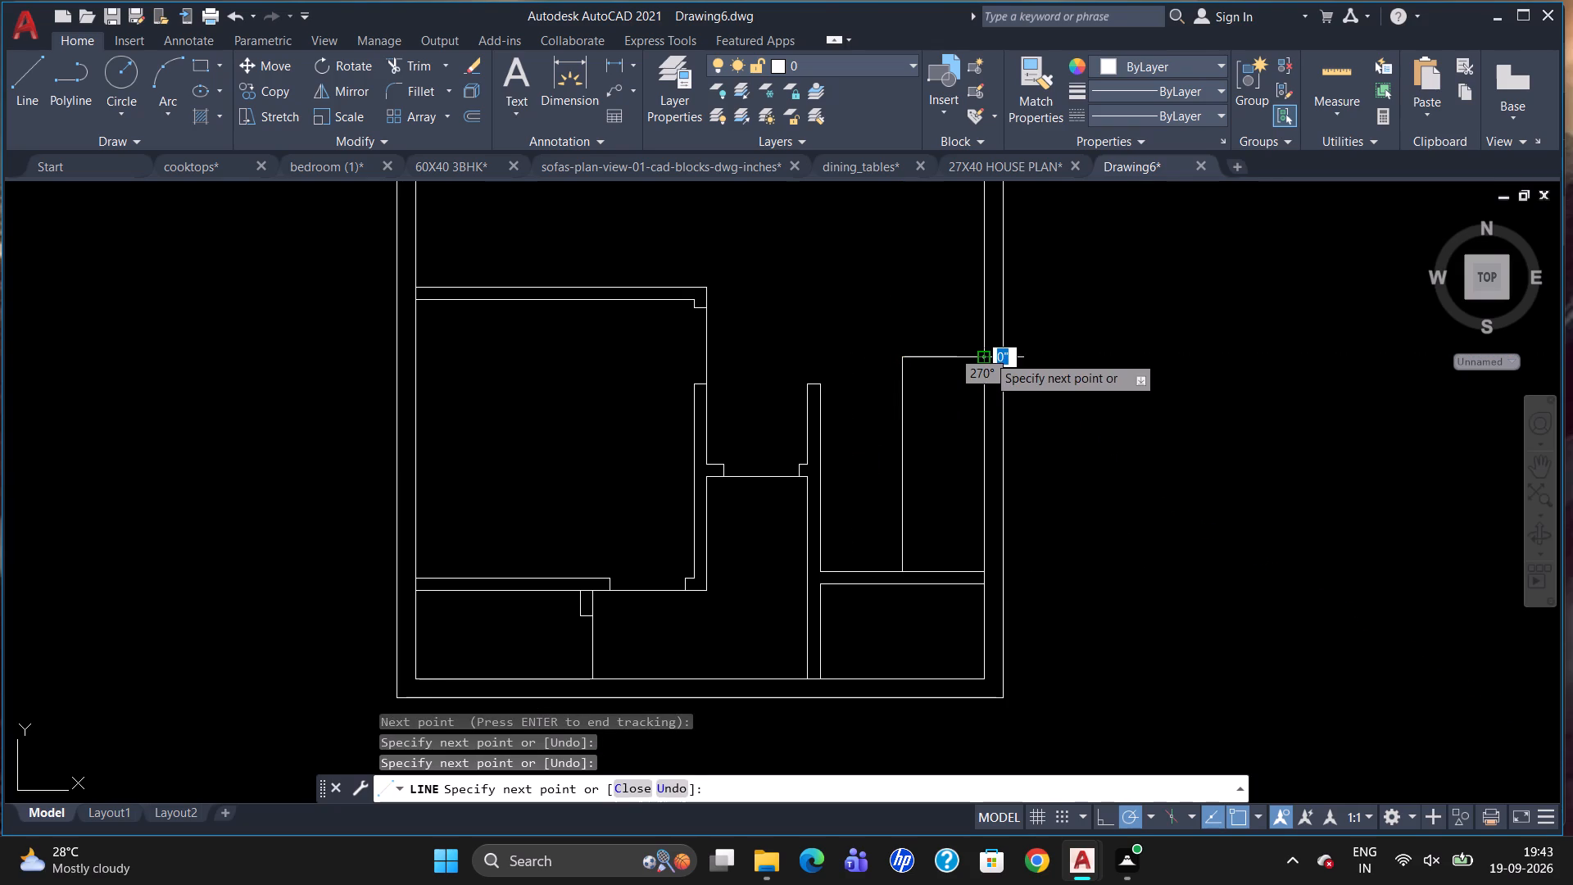
key("Escape")
Copy the stair's top line as an array of 10 items fitted down to the horizontal wall below.
scroll(945, 370, "down", 1)
scroll(977, 380, "up", 1)
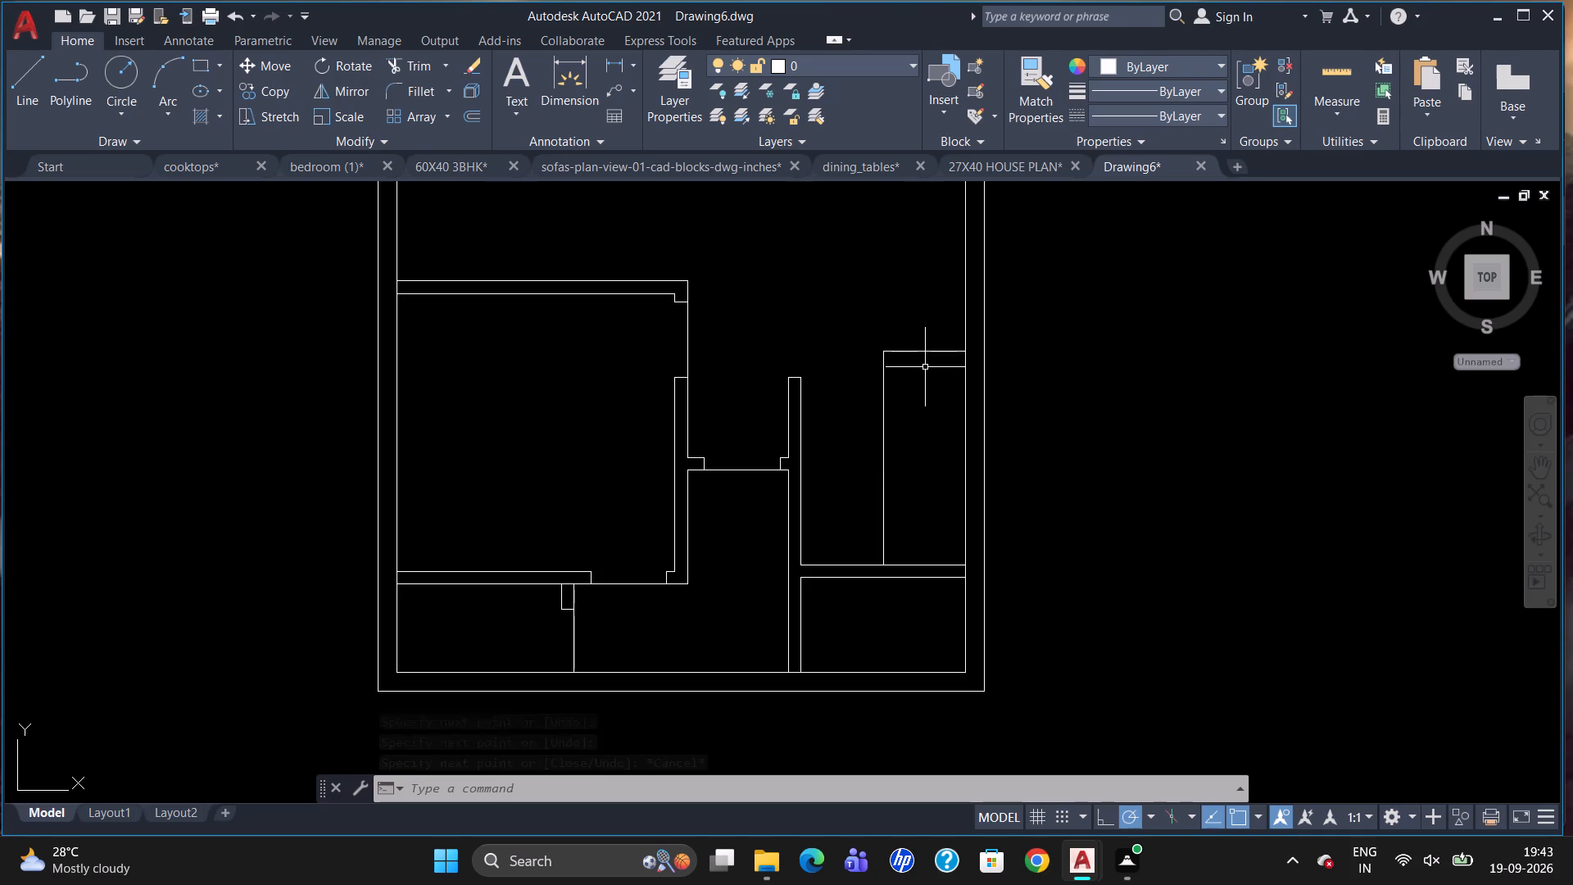
type("CO")
key("Return")
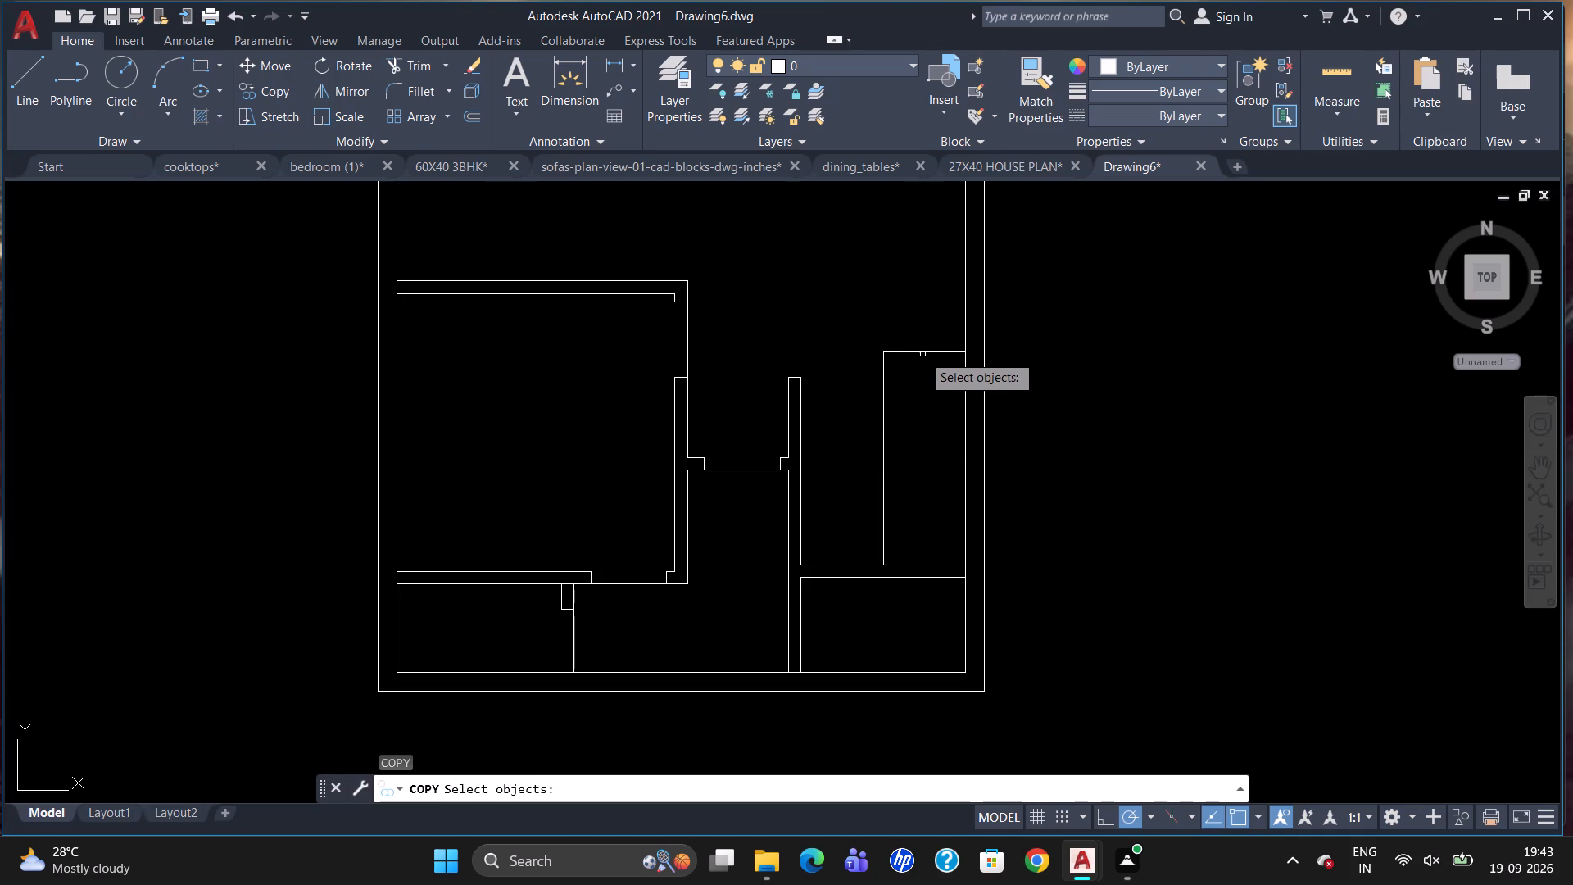
left_click(924, 351)
key("Return")
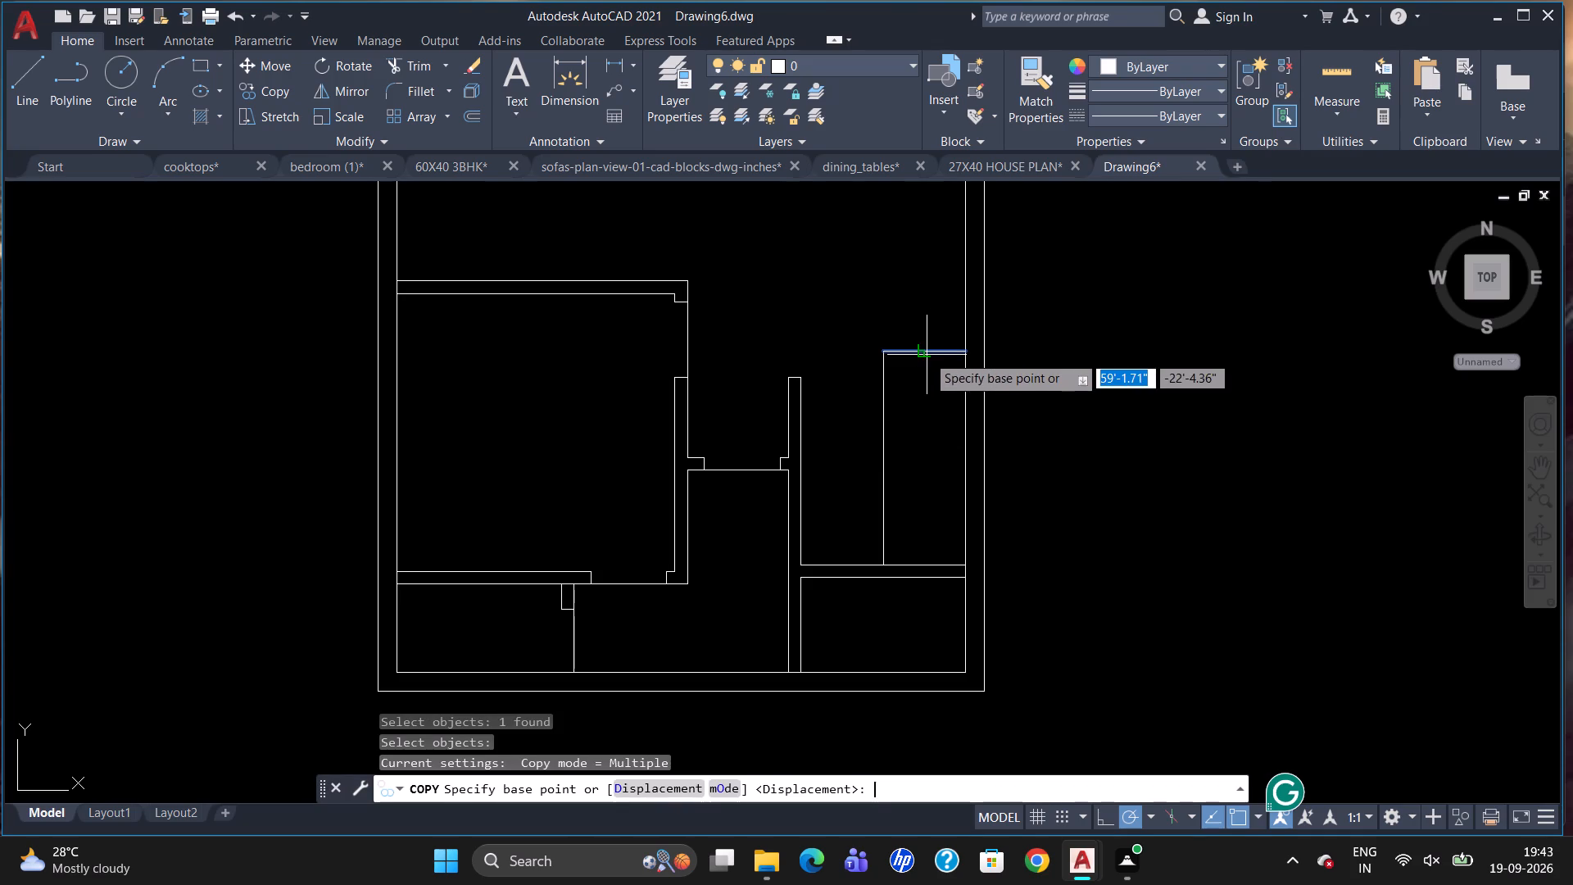
left_click(927, 356)
left_click(639, 783)
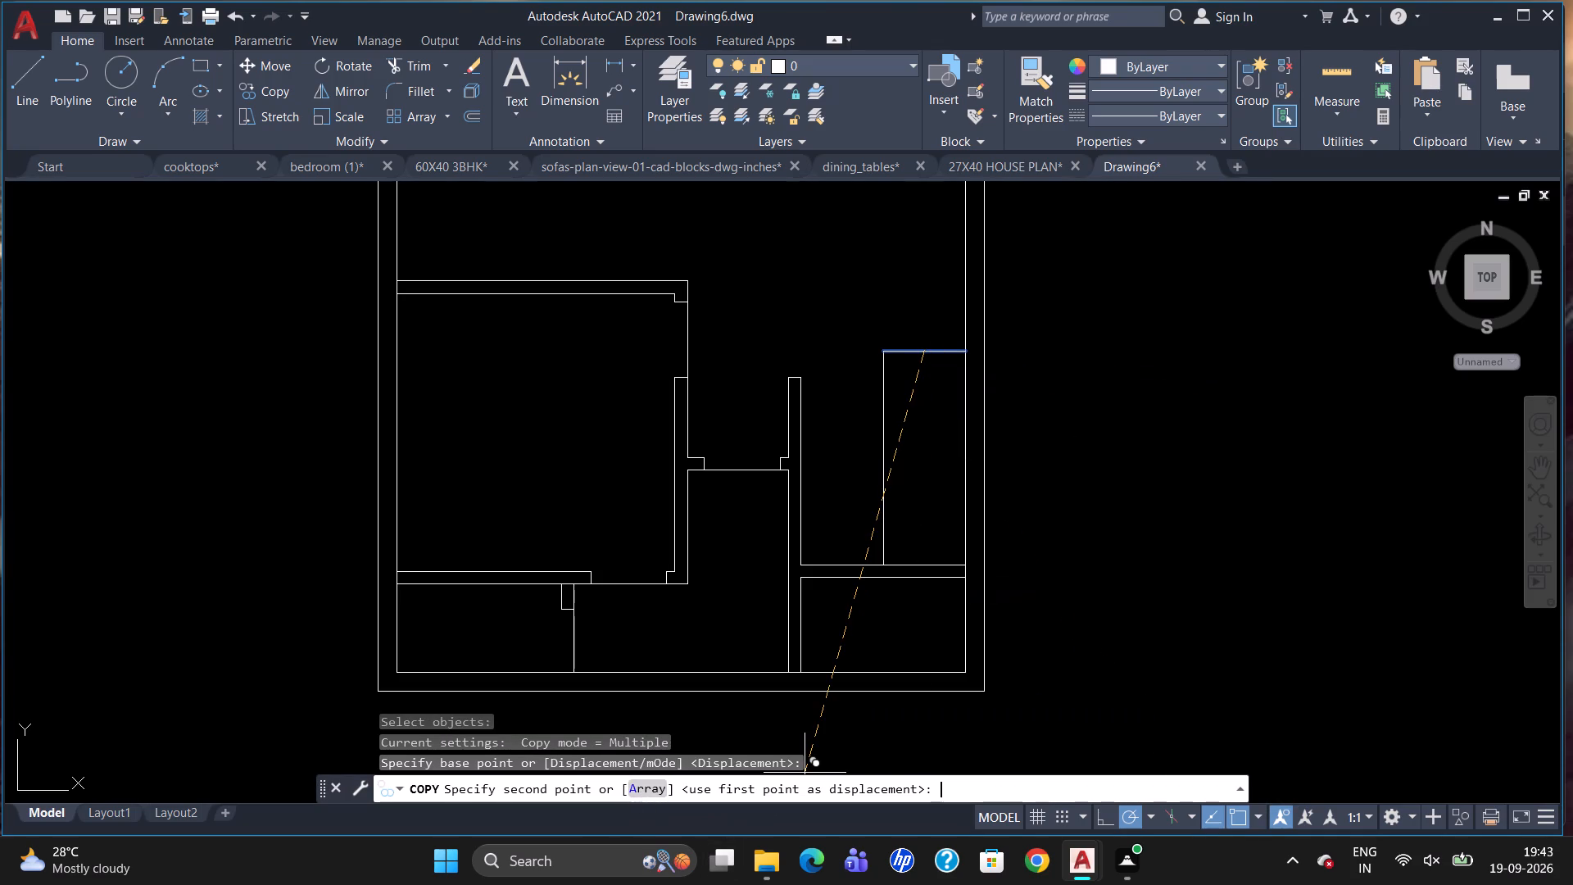
type("10")
key("Return")
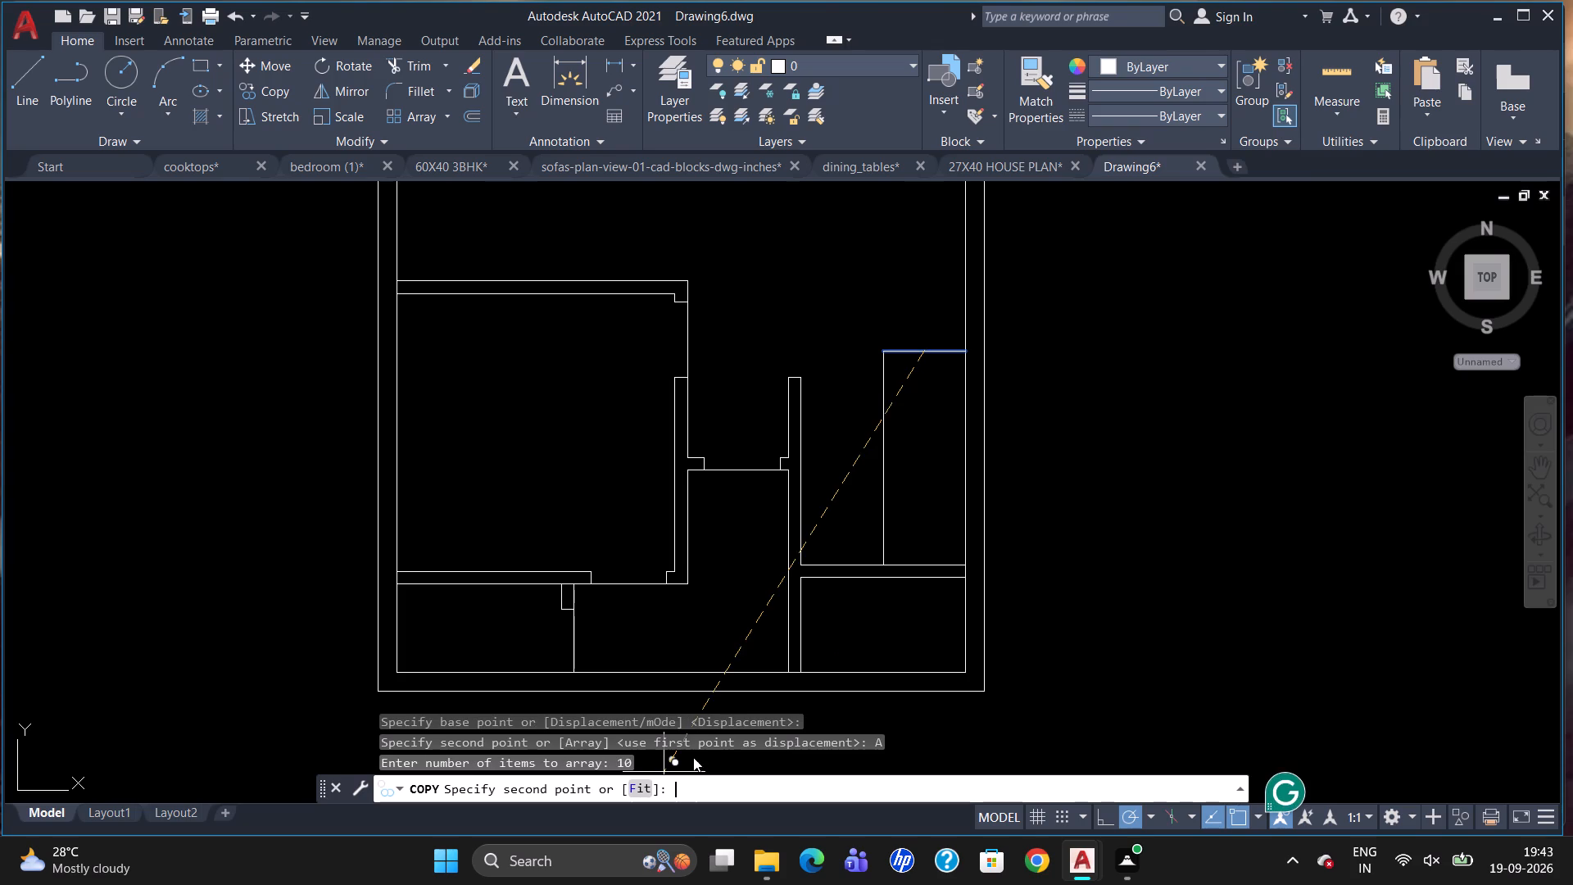
left_click(639, 792)
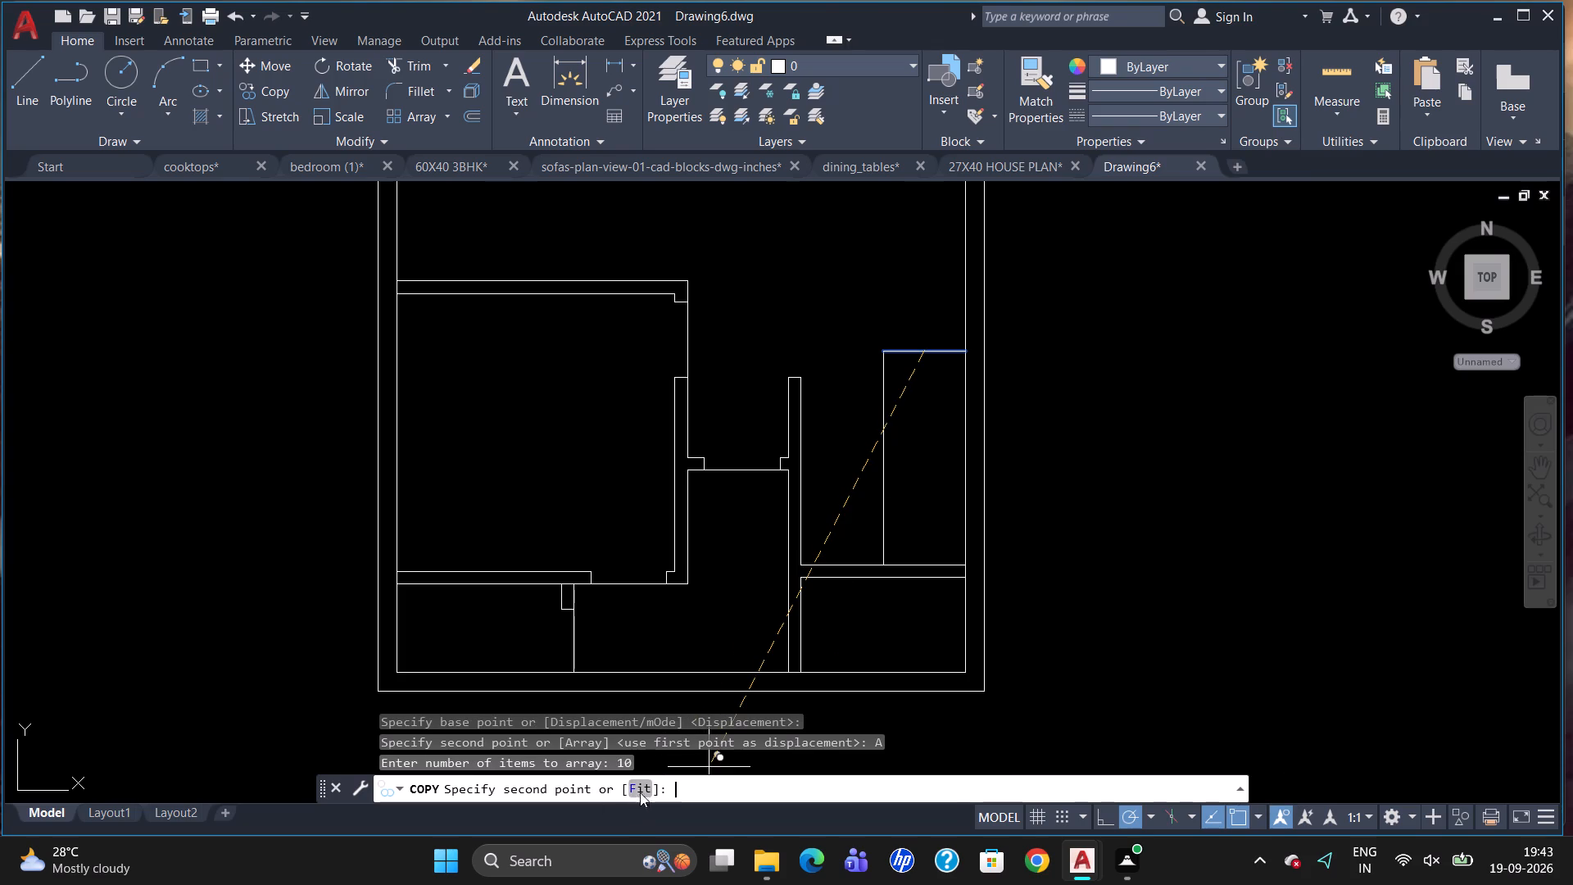
left_click(922, 564)
key("Escape")
Load the ACAD_ISO02W100 (ISO dash) linetype into the drawing.
scroll(801, 507, "down", 1)
scroll(965, 510, "up", 2)
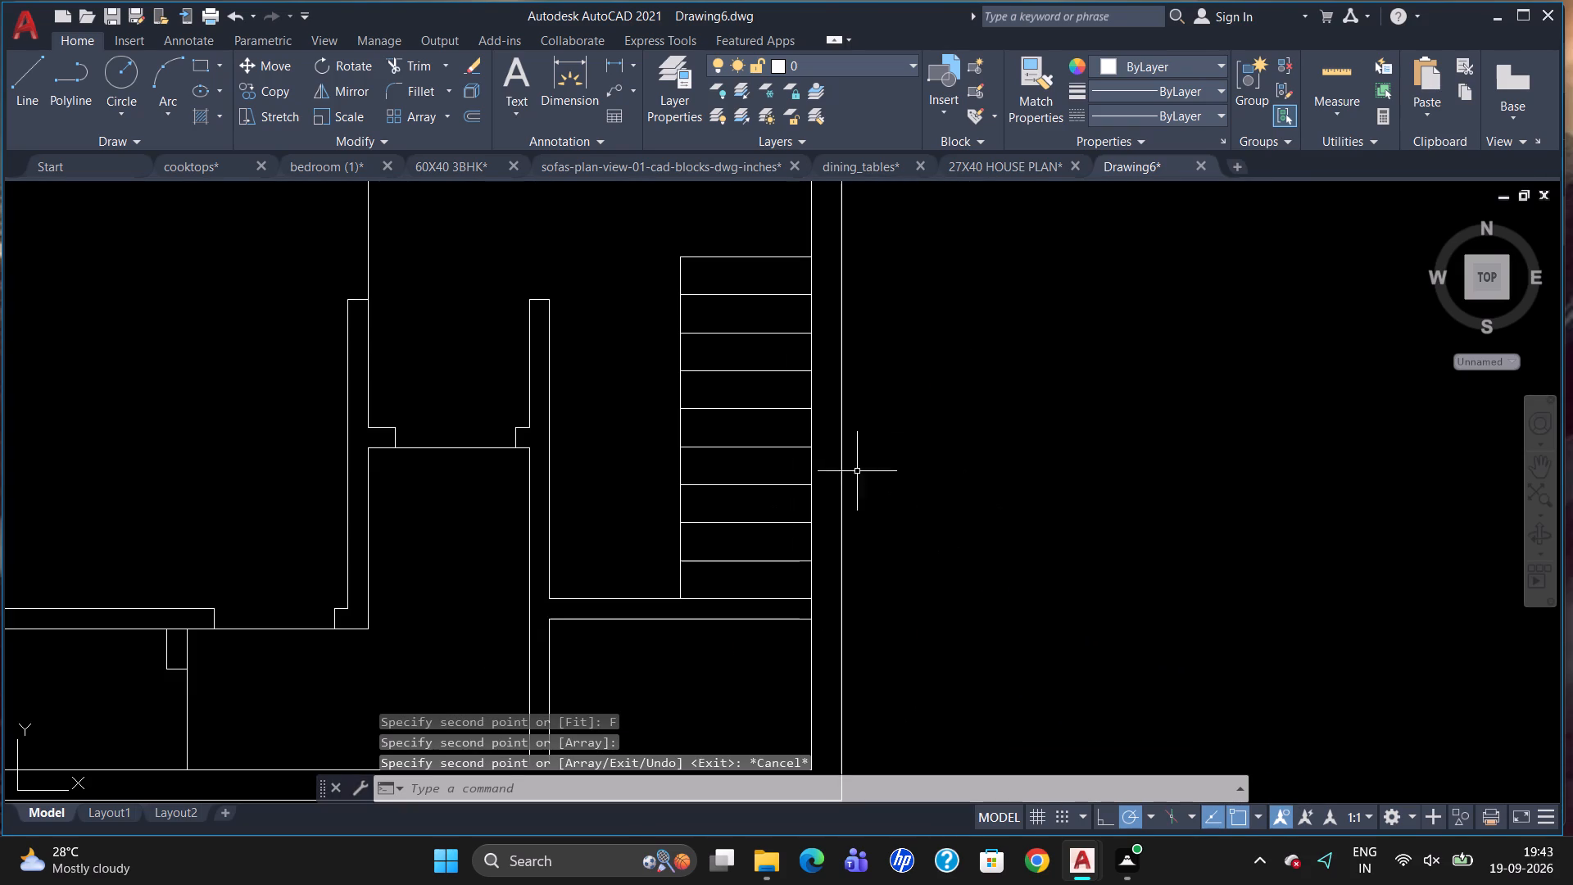
scroll(776, 430, "down", 1)
scroll(782, 471, "up", 2)
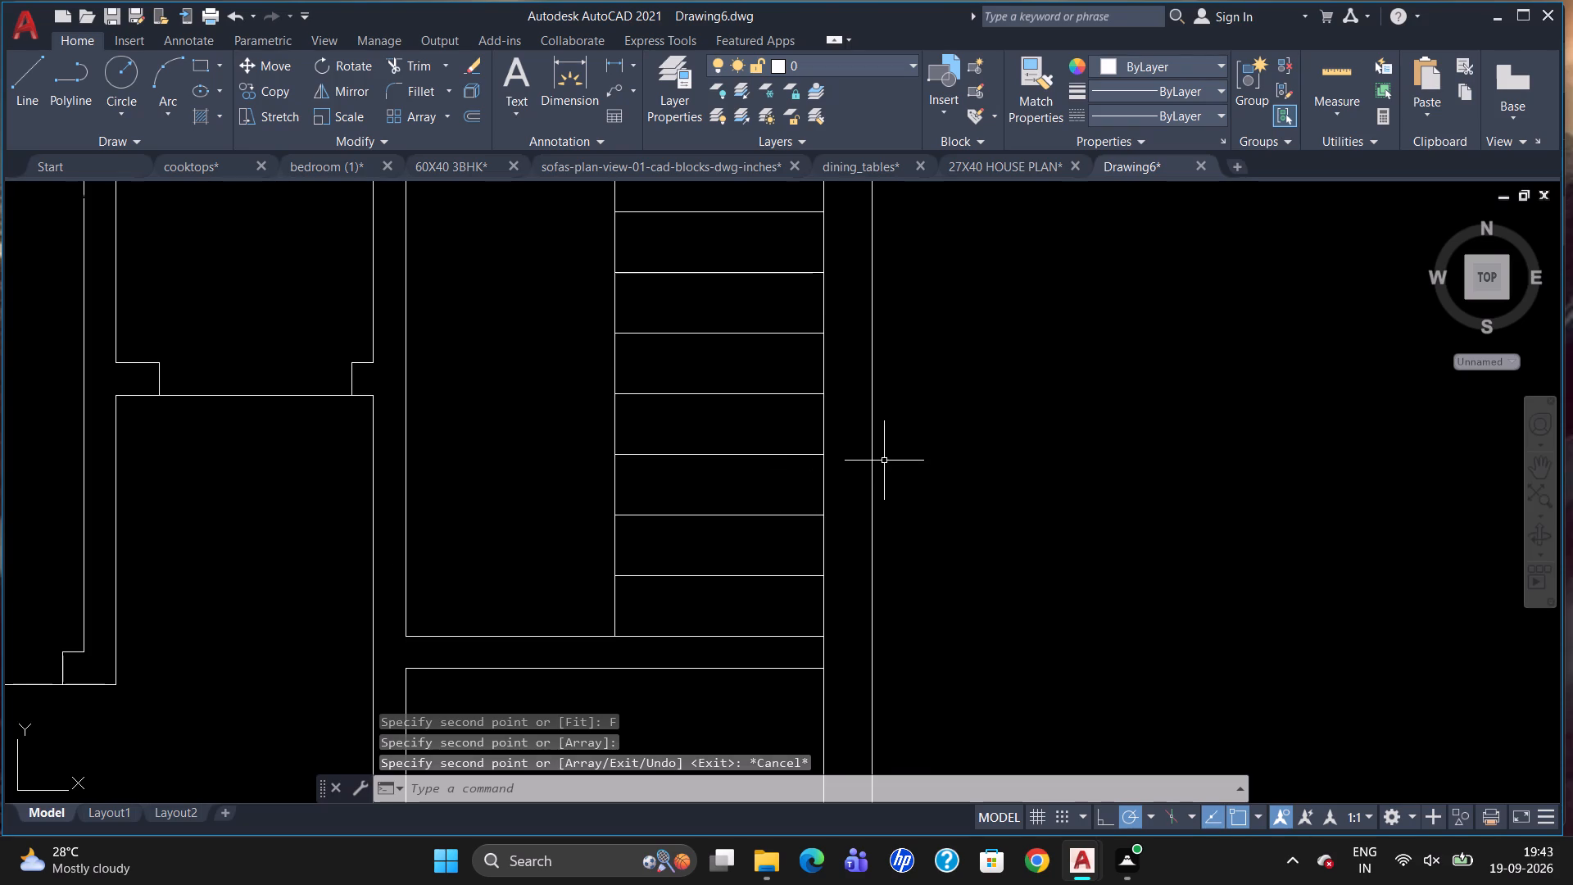
scroll(935, 444, "down", 1)
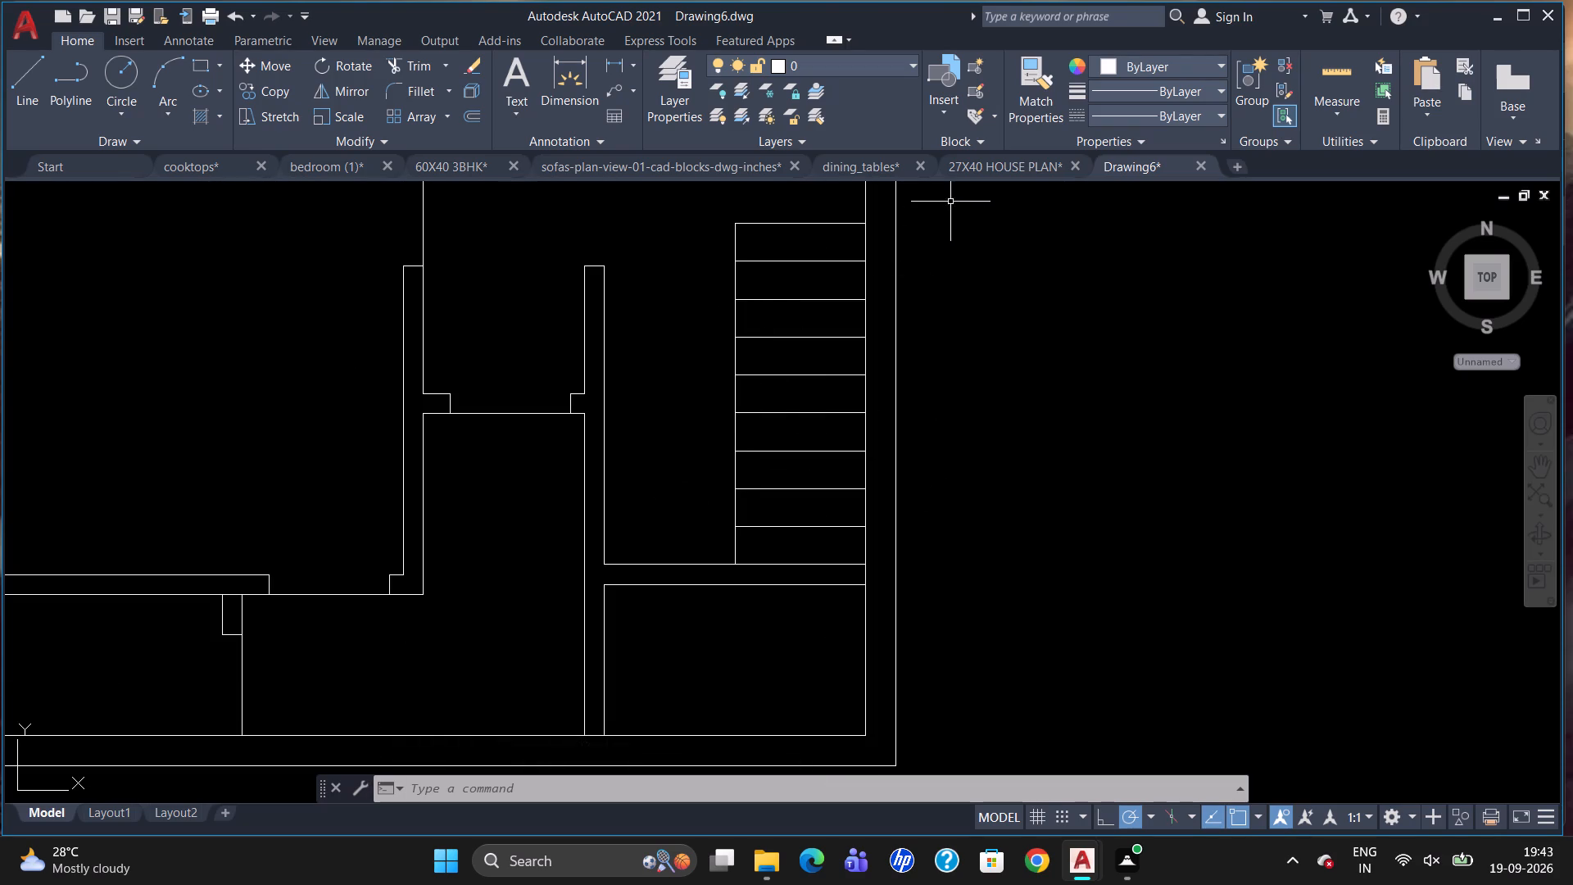
type("LT")
key("Return")
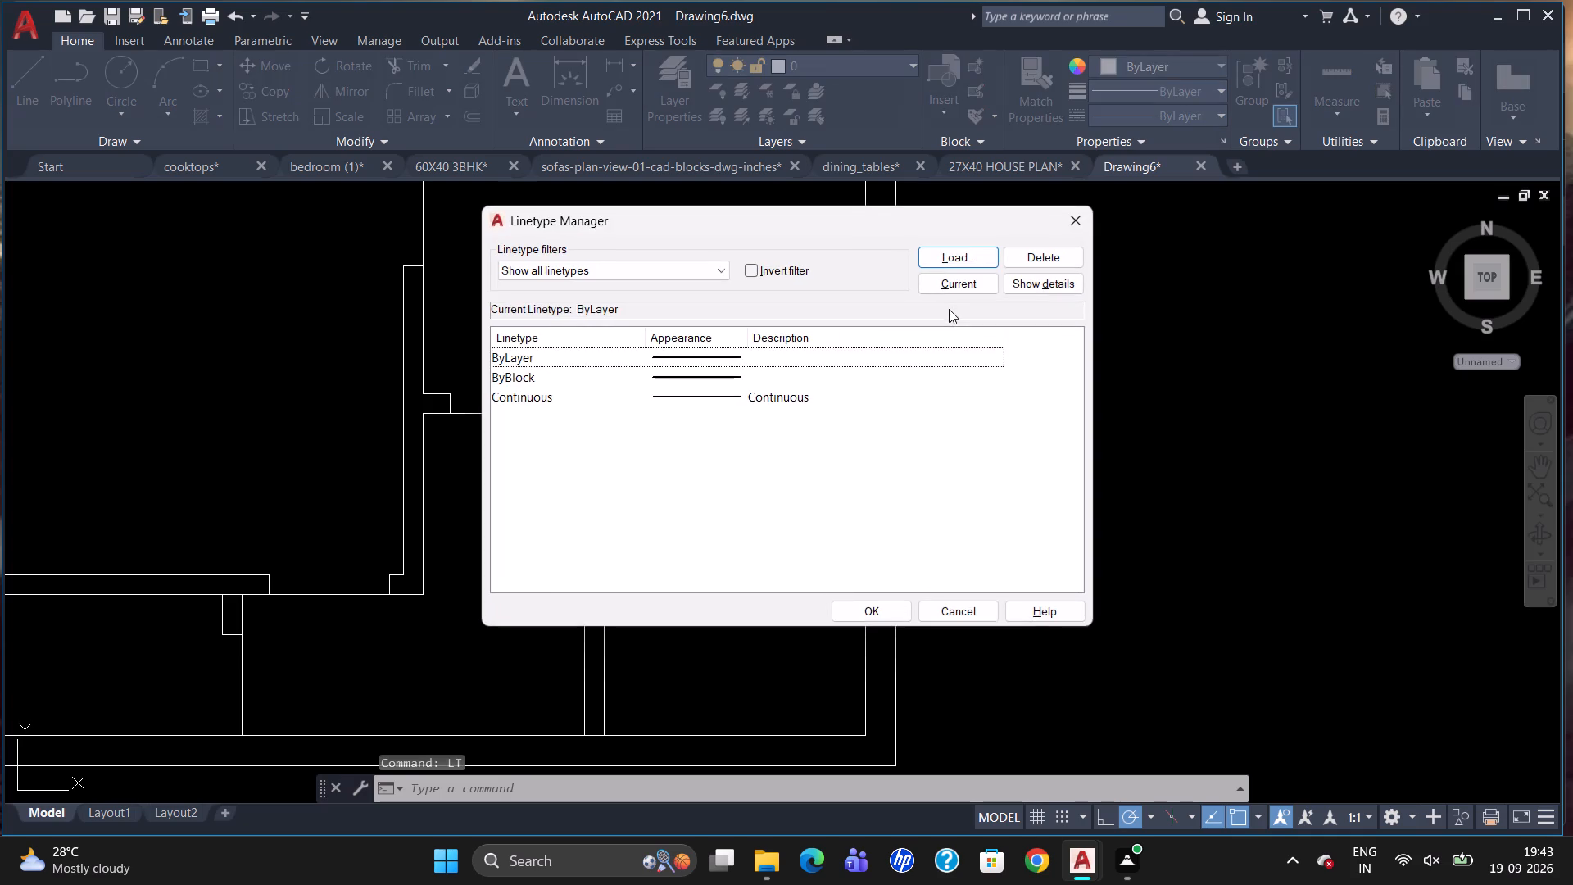
left_click(972, 261)
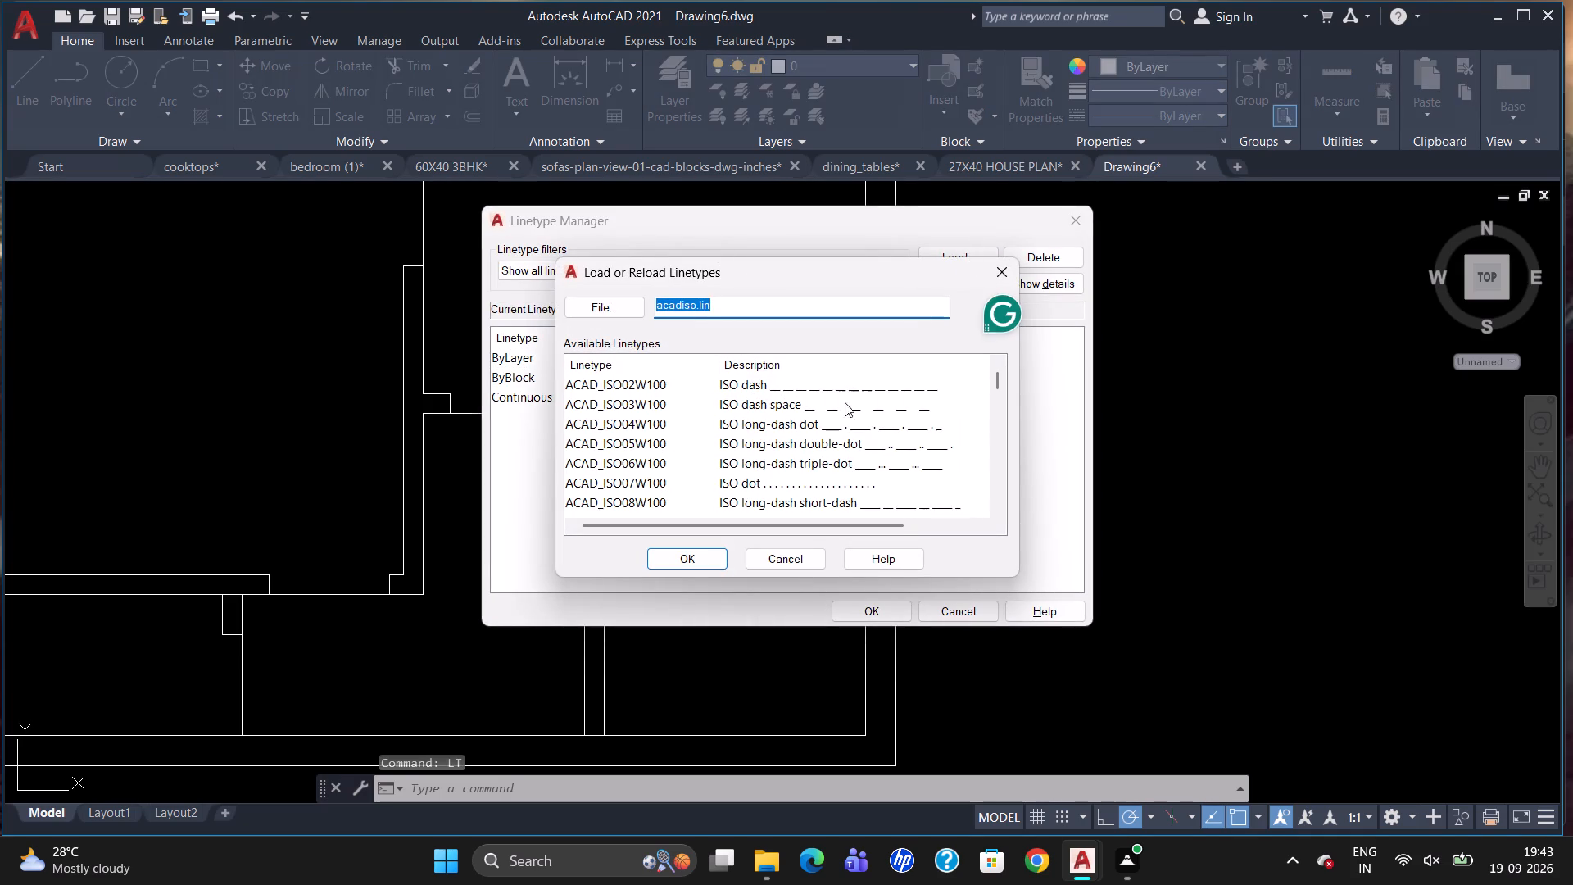
left_click(832, 384)
left_click(691, 557)
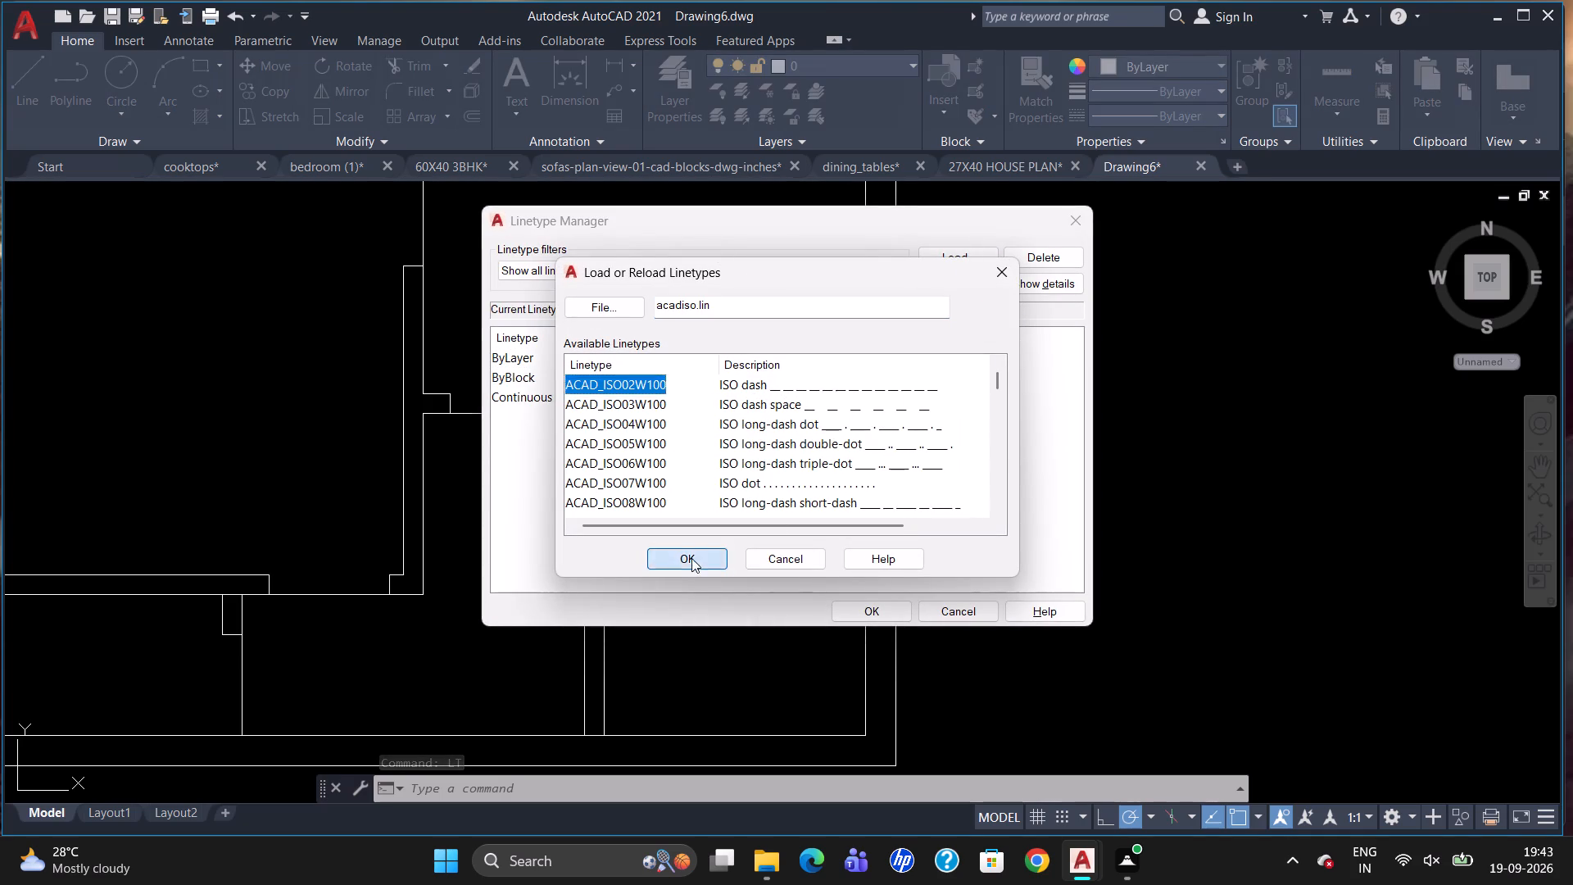
left_click(873, 393)
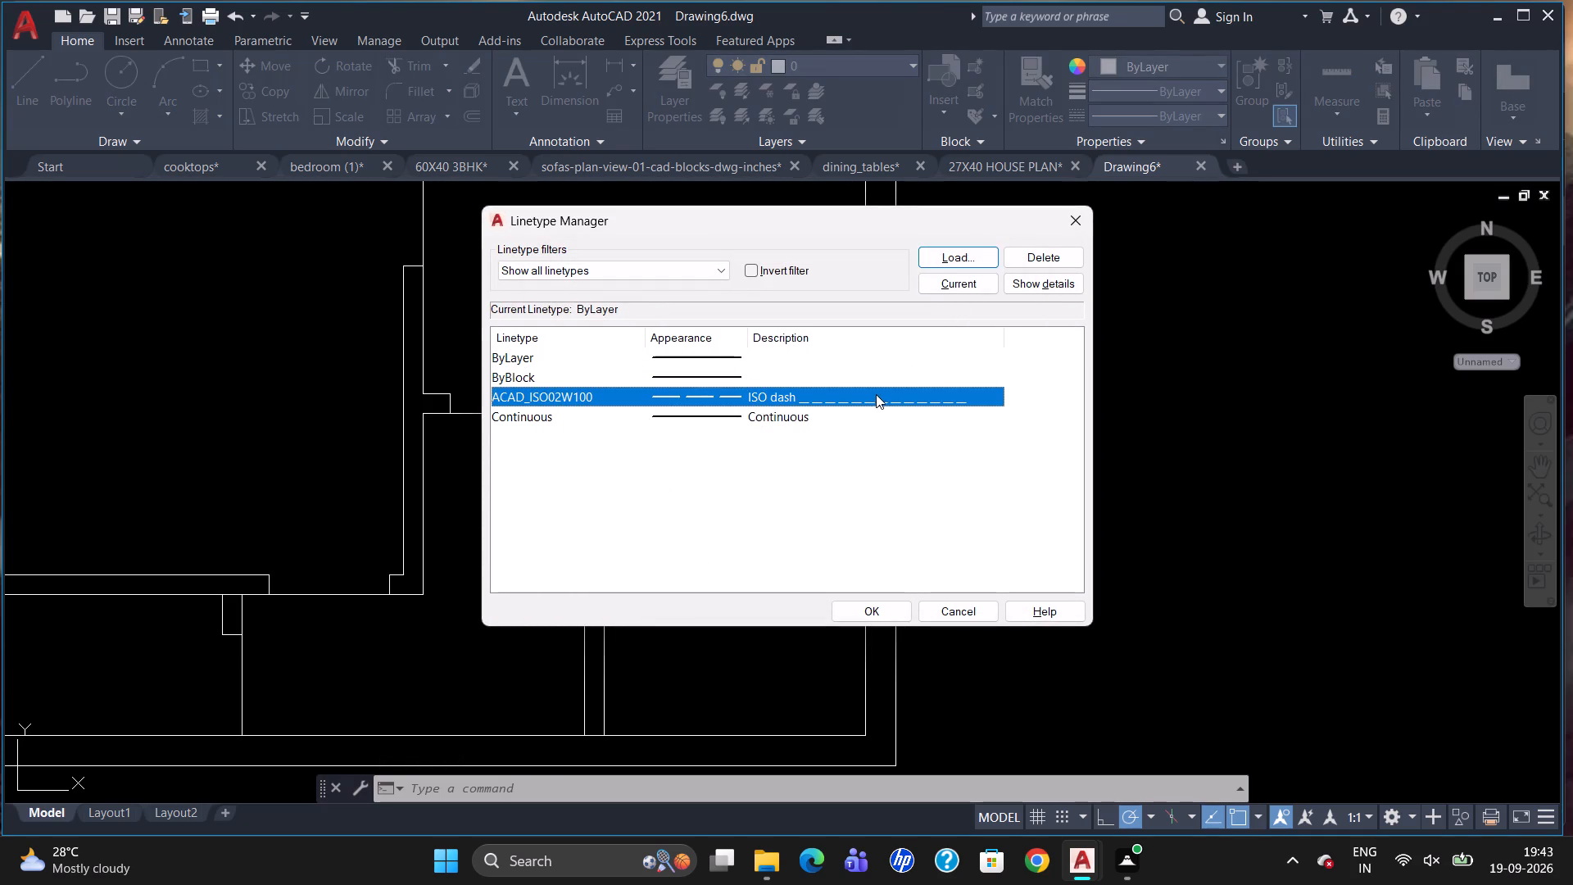
left_click(890, 614)
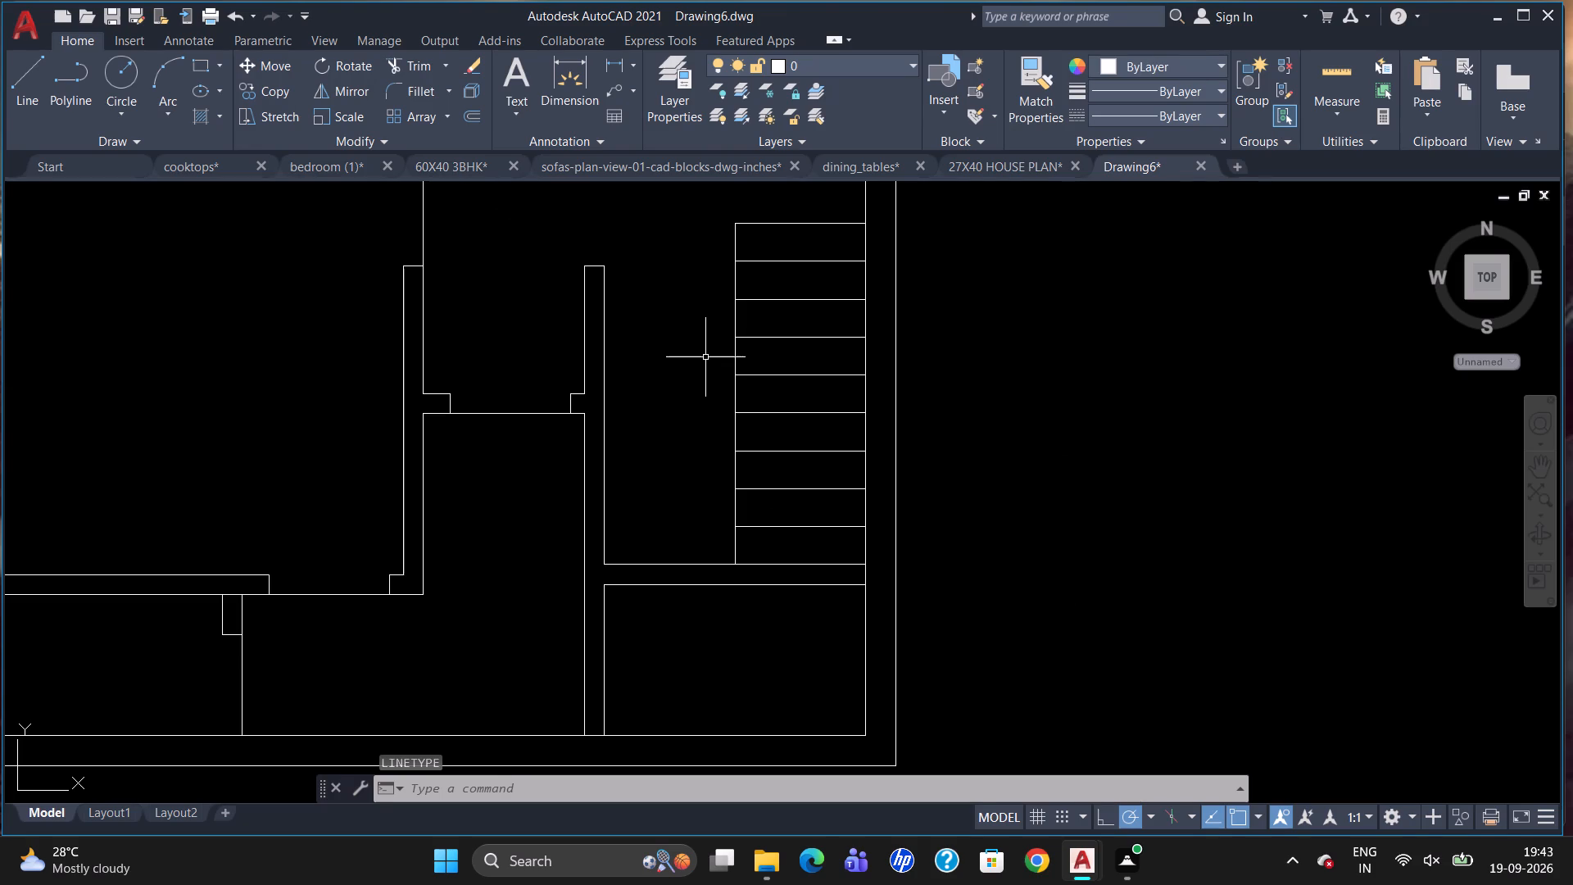
Draw a 3'3" horizontal line from the stair's left edge at the fourth tread line to the passage wall.
key("l")
key("Return")
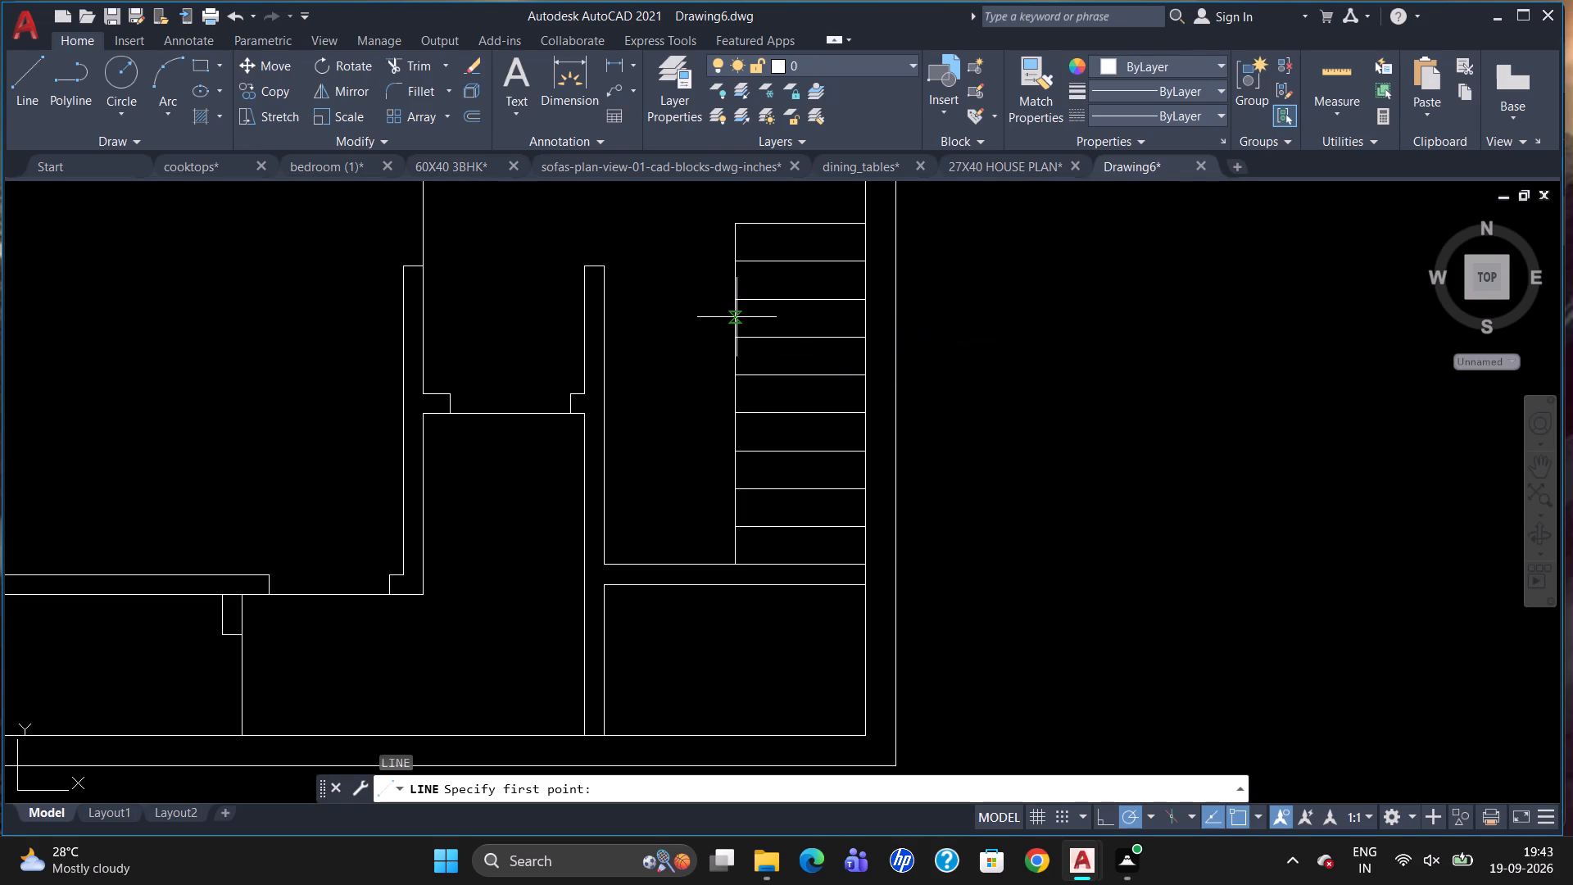
left_click(741, 336)
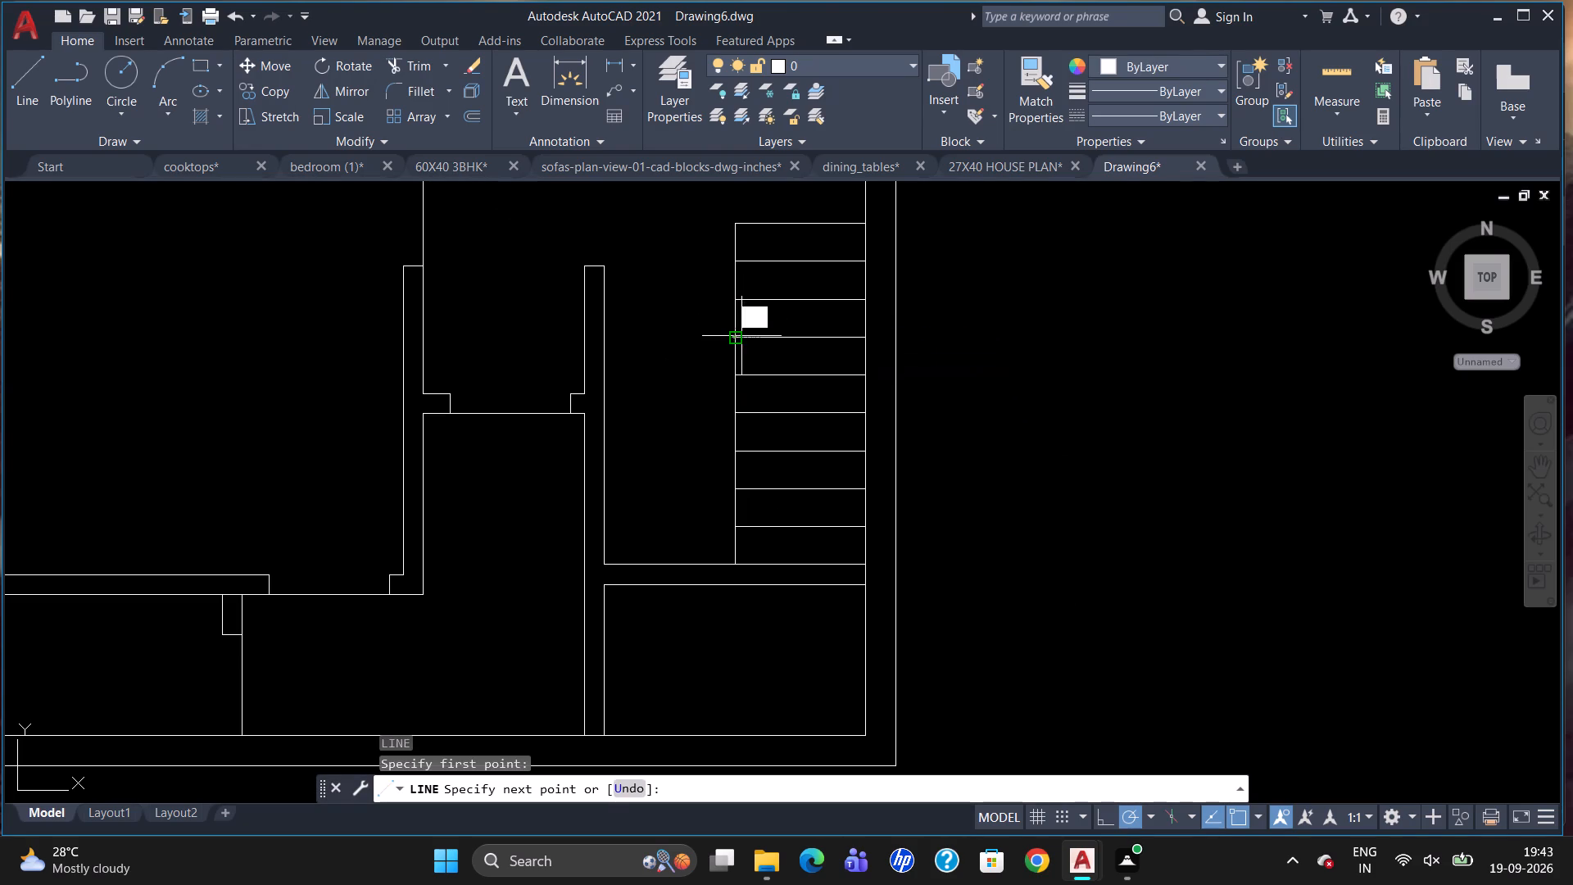
left_click(606, 334)
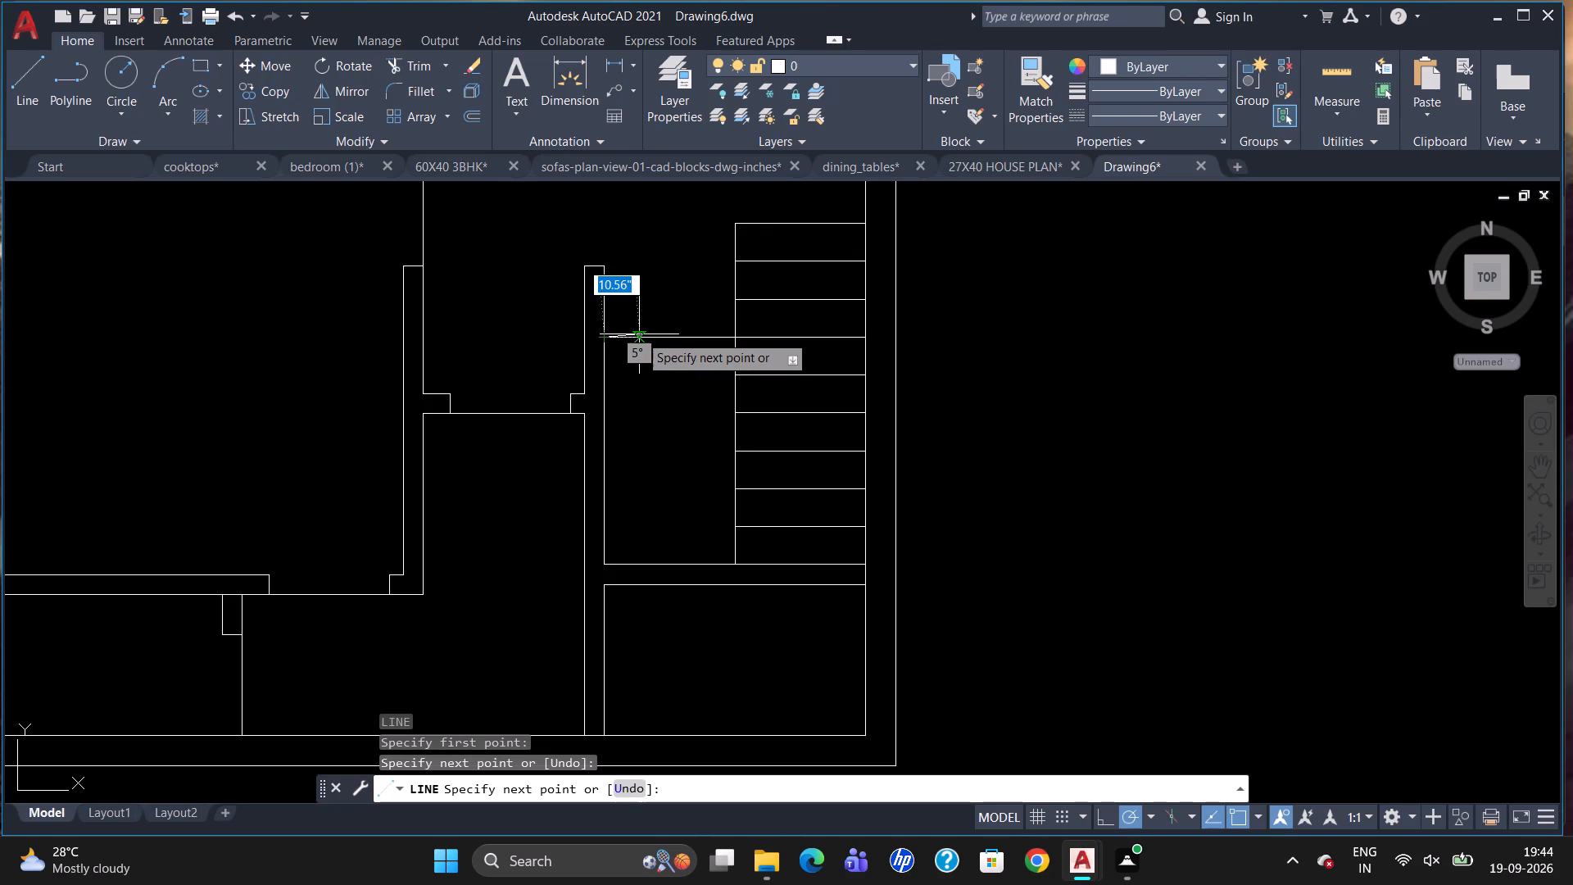
key("Escape")
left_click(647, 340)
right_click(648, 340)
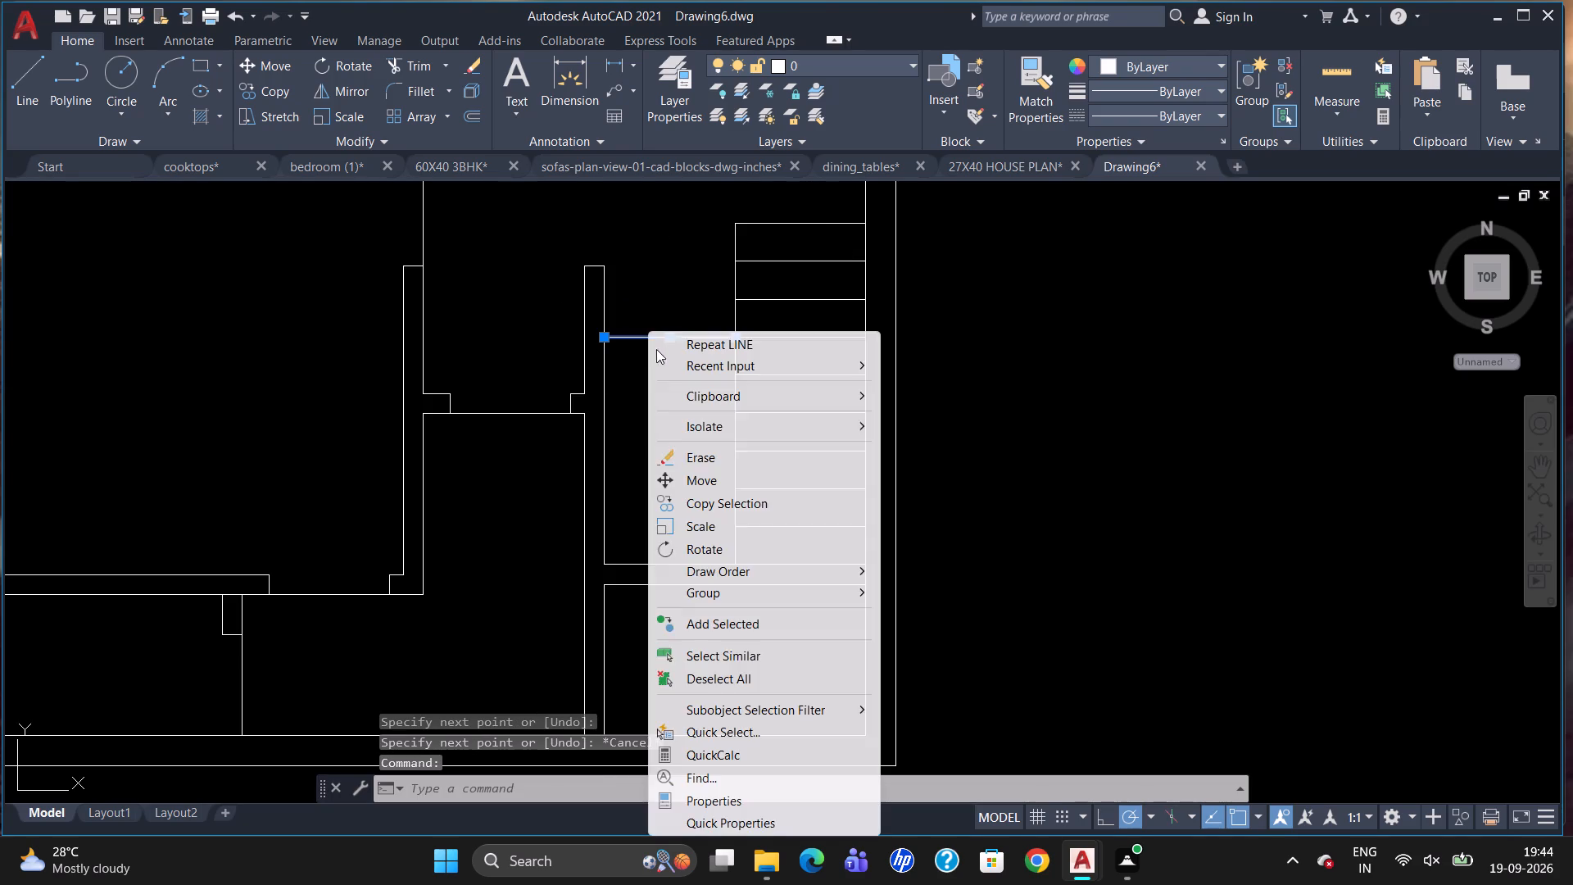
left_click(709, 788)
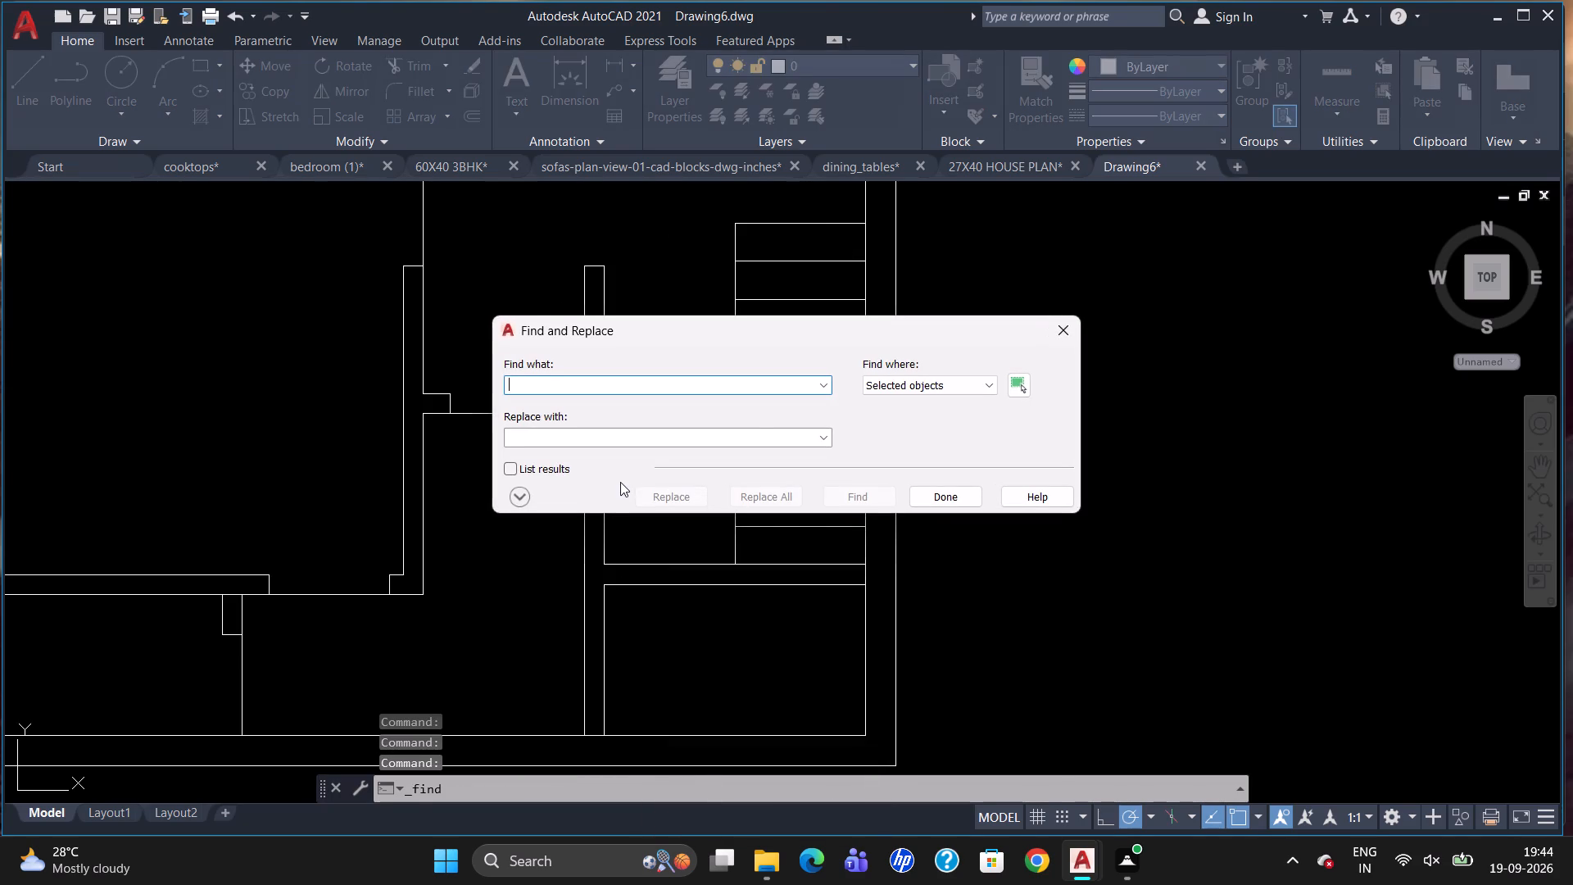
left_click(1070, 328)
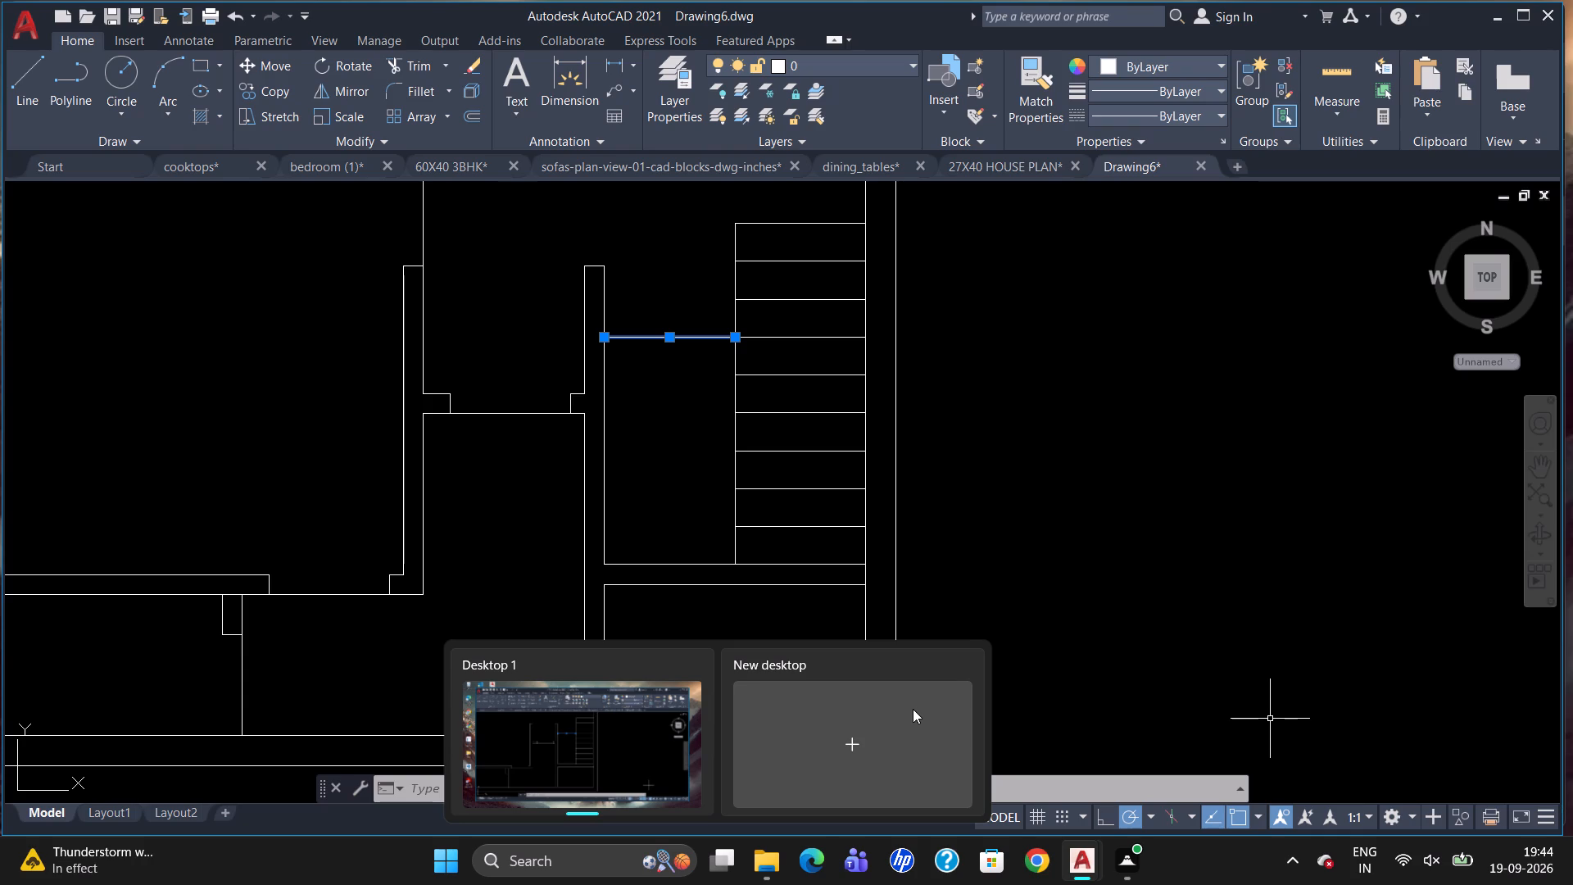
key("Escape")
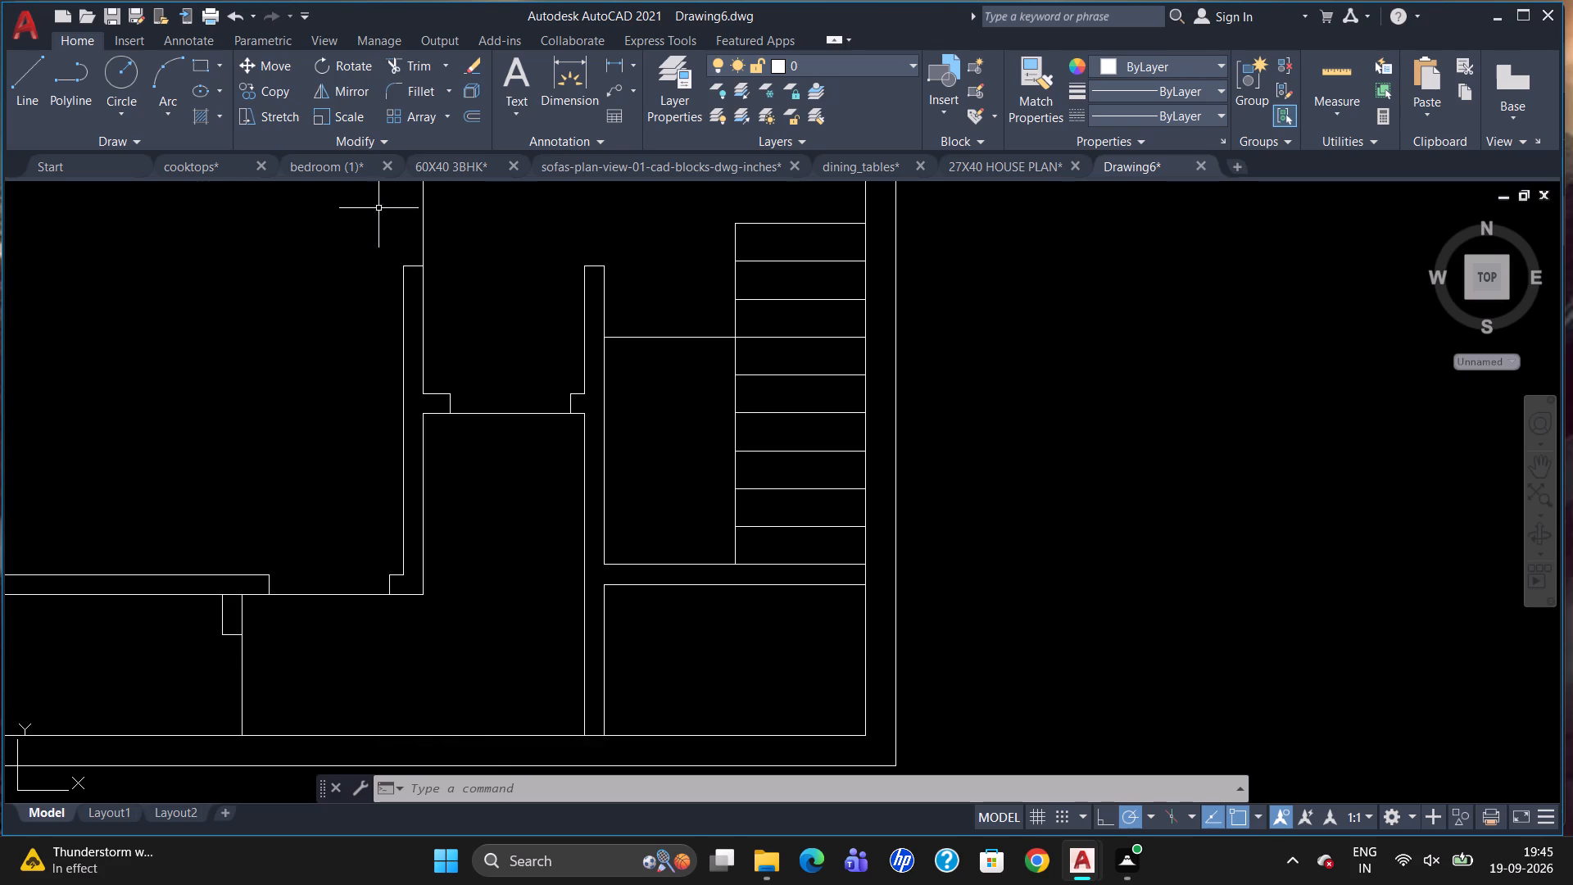
Change the linetype of the 3'3" horizontal line beside the stair to ACAD_ISO02W100.
left_click(664, 336)
right_click(664, 336)
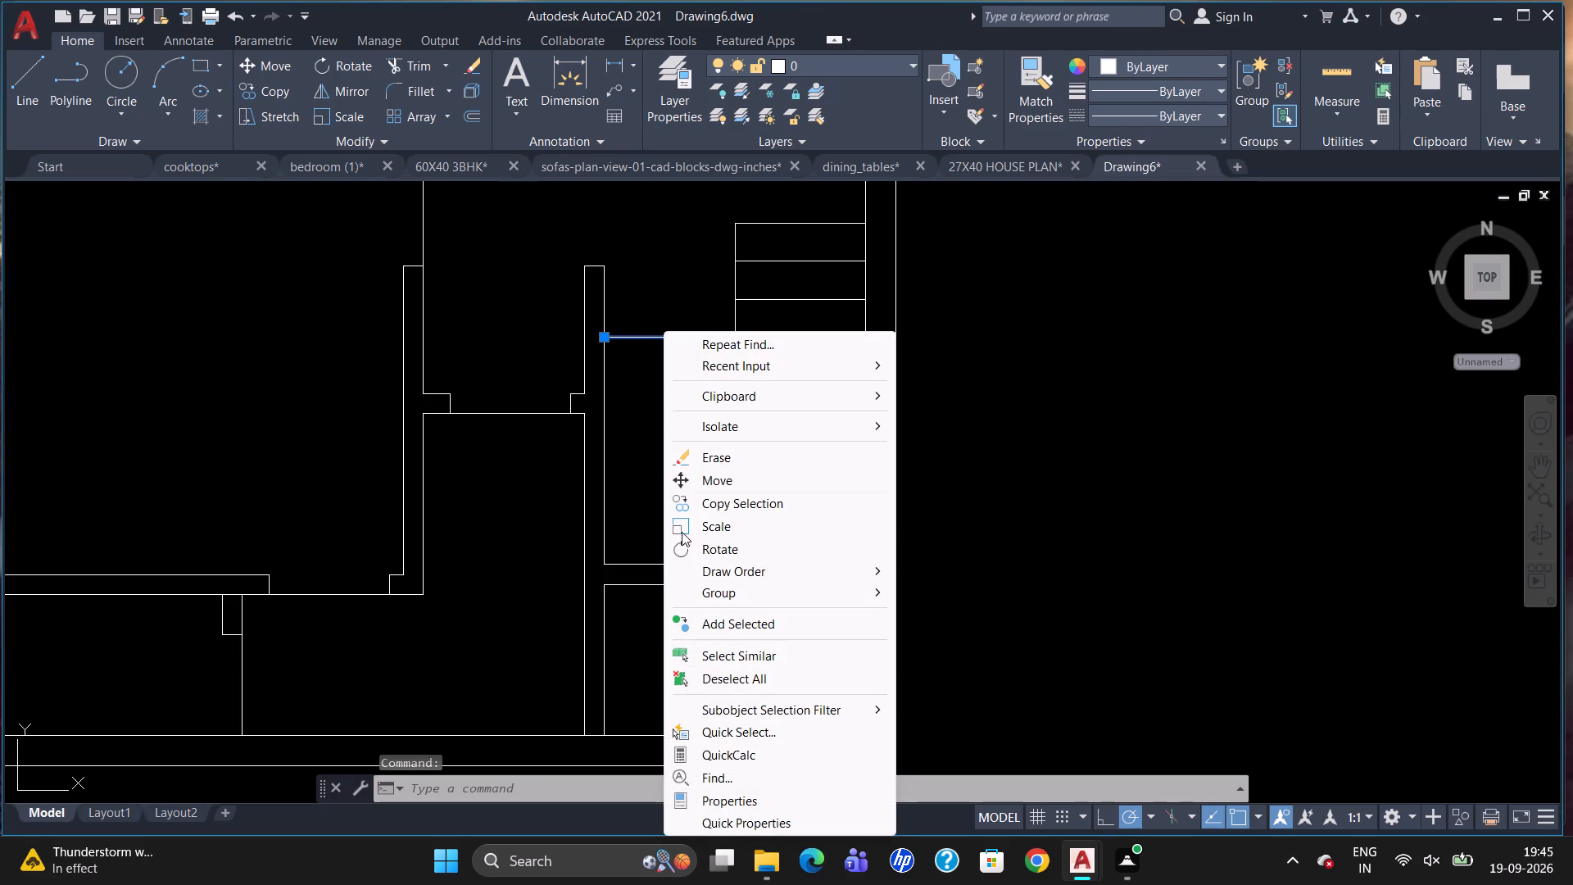
left_click(684, 797)
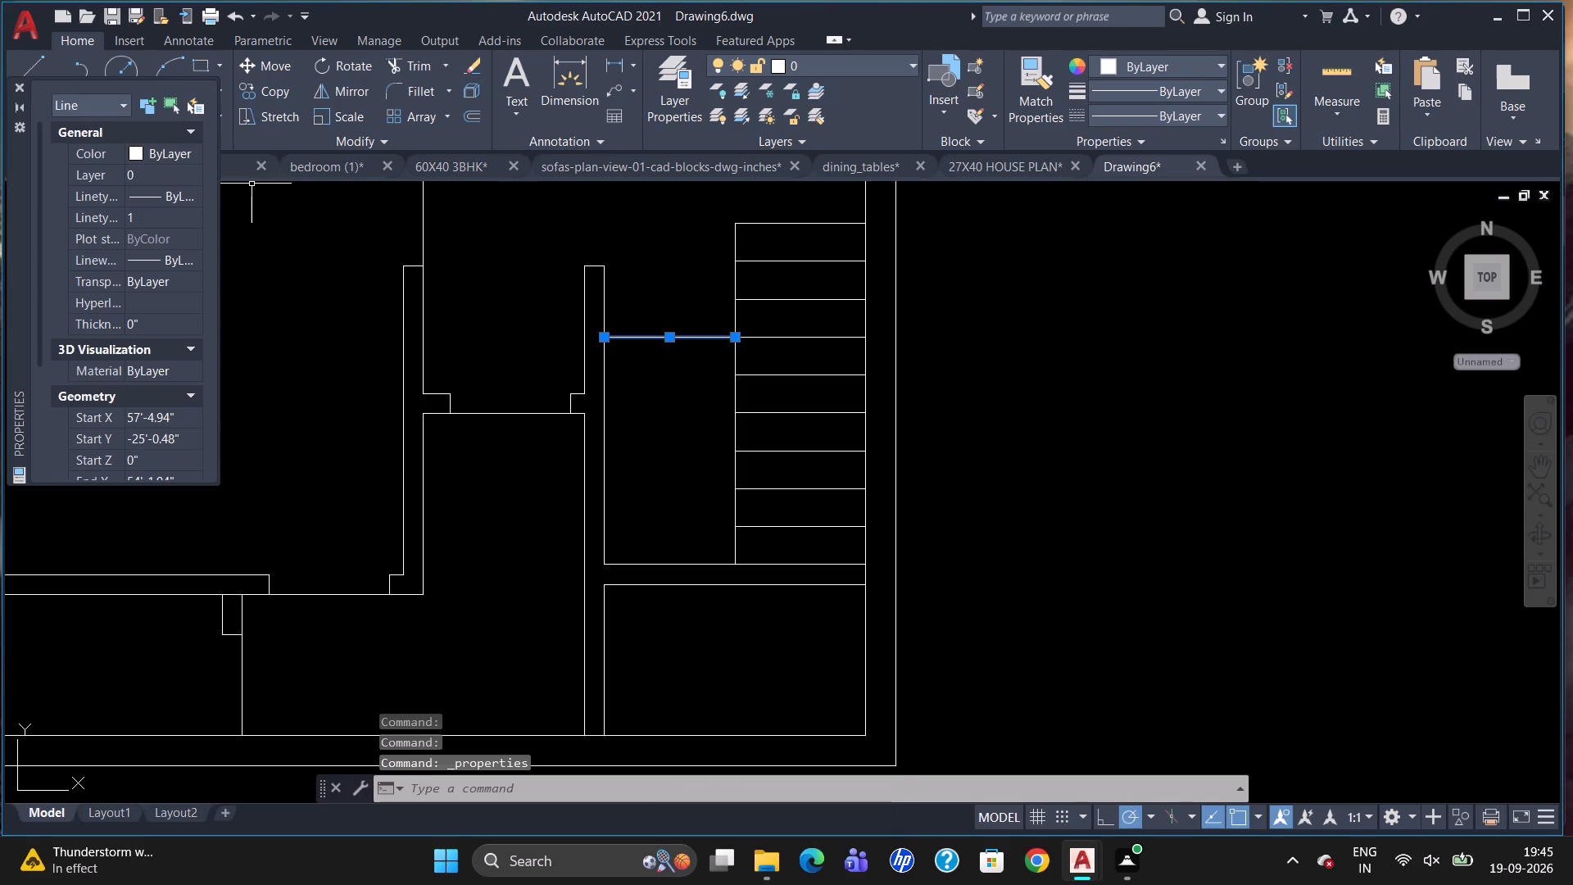
left_click(149, 194)
left_click(151, 192)
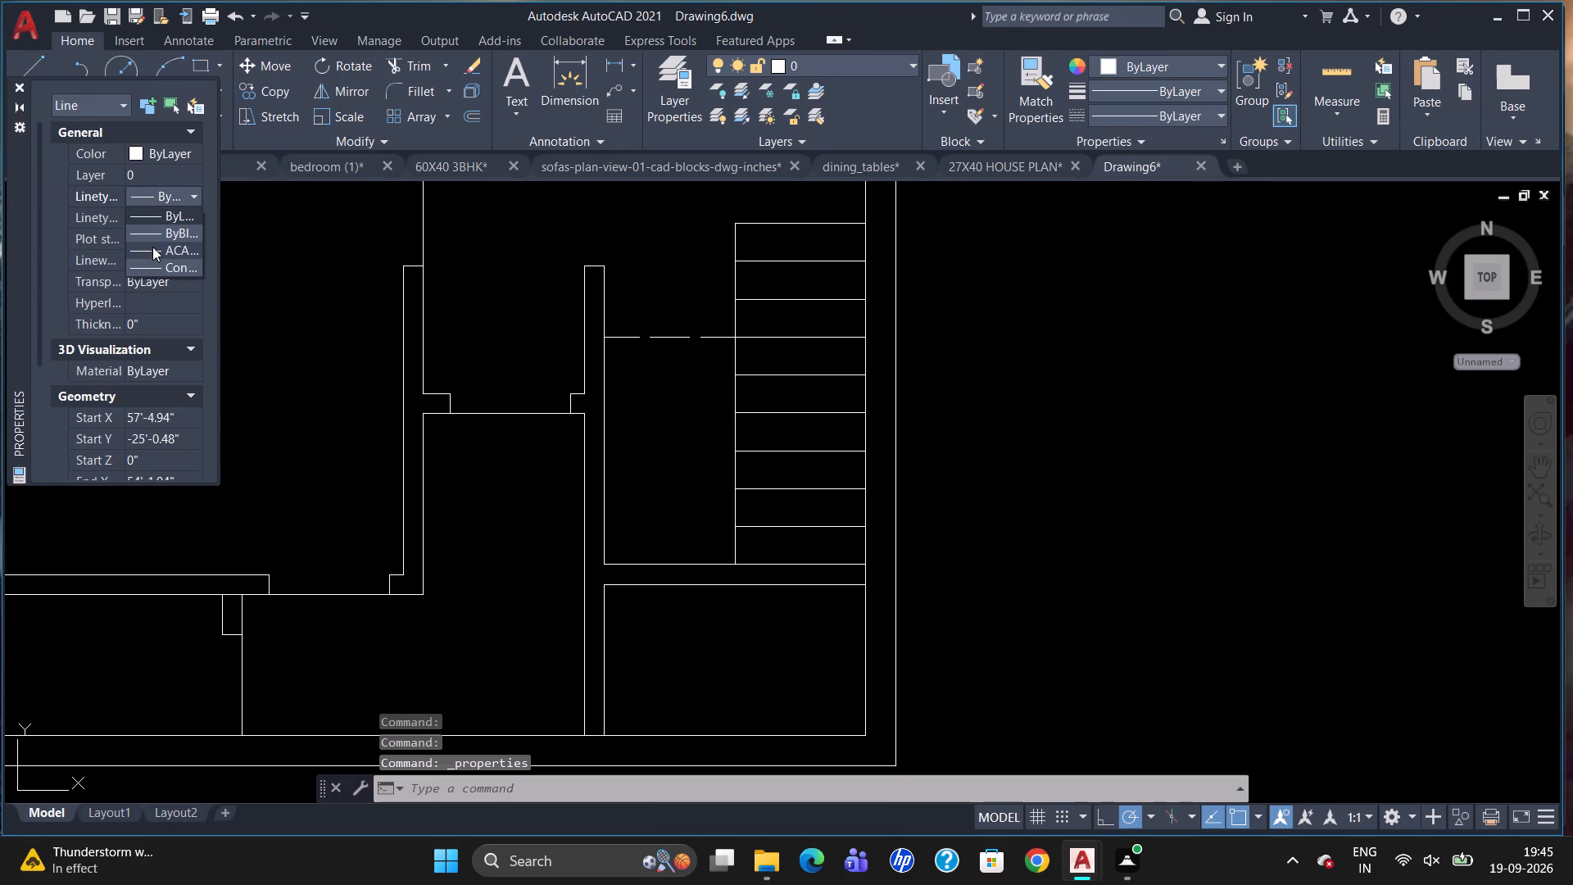
left_click(153, 246)
key("Escape")
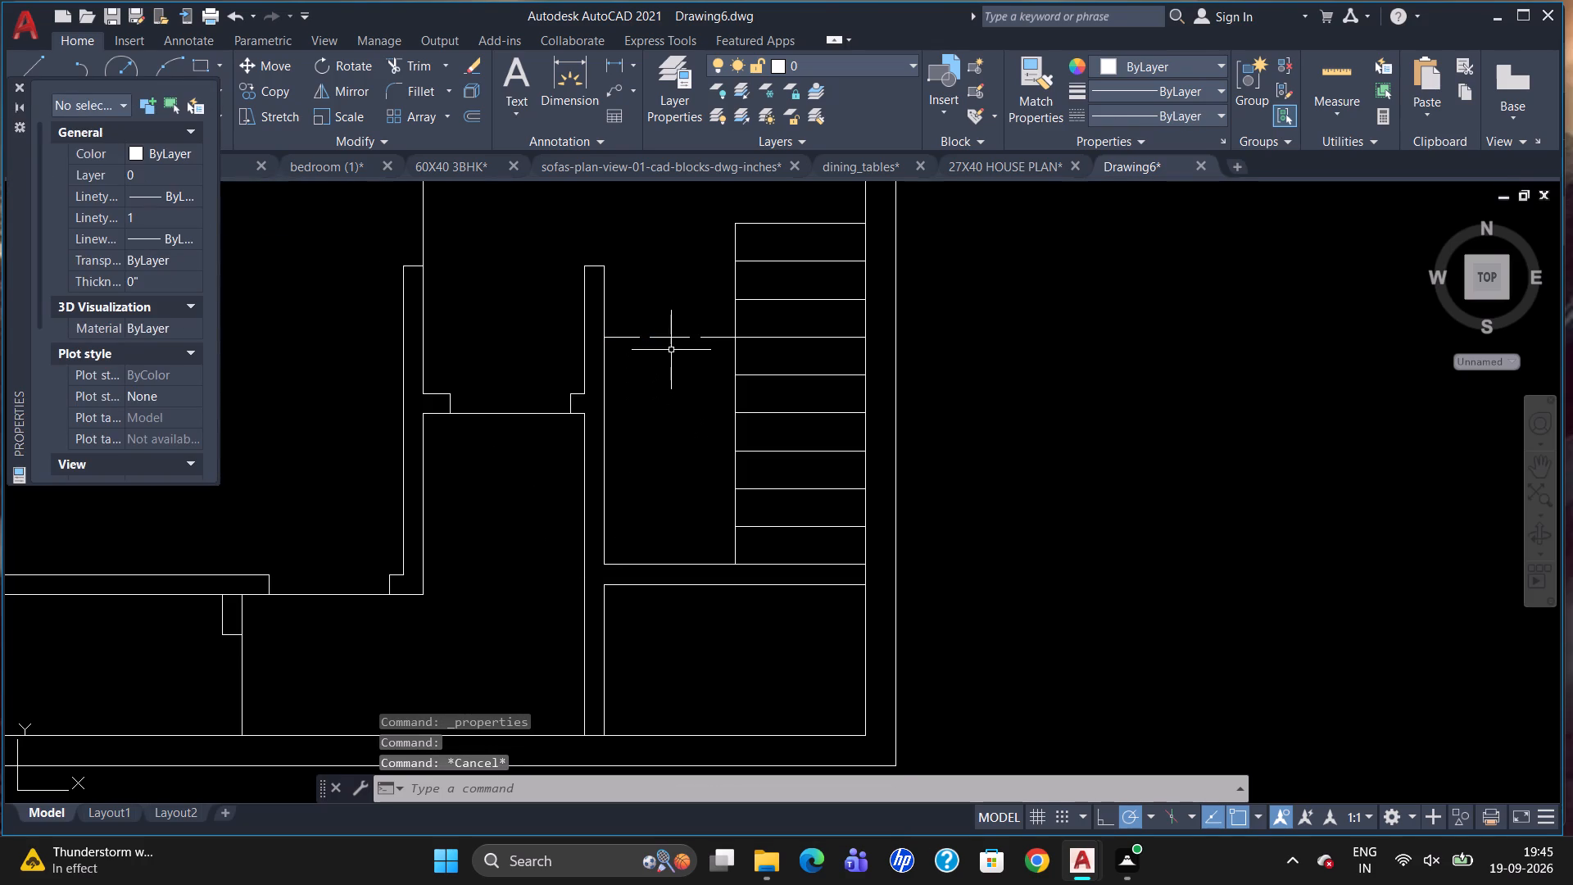
Copy the dashed line as an array of 7 items fitted down to the horizontal wall below.
left_click(678, 341)
left_click(678, 341)
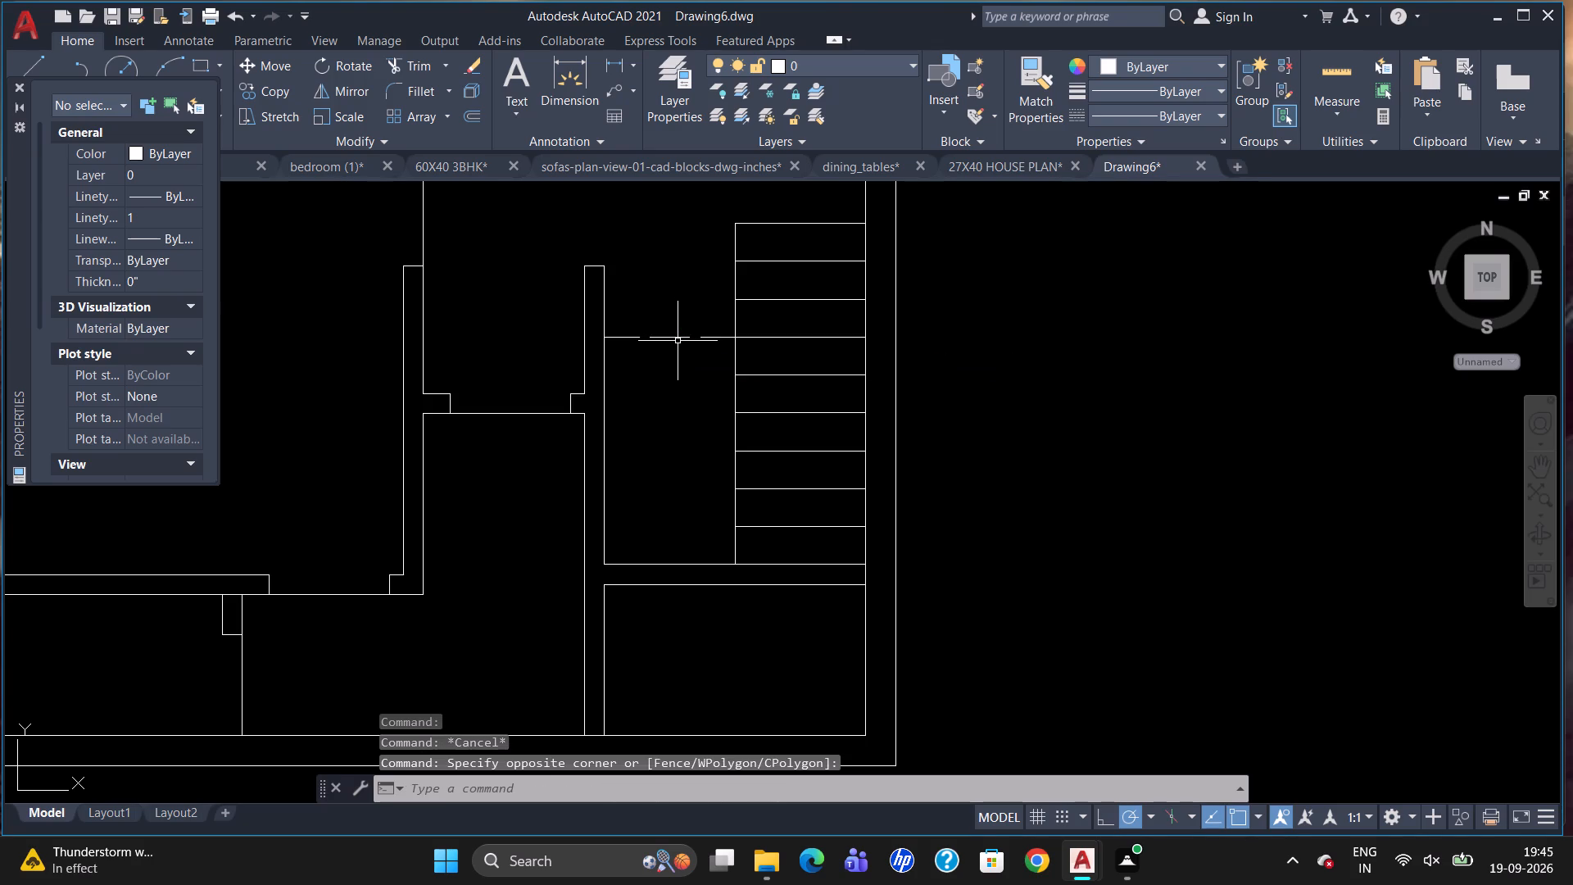
left_click(661, 338)
type("CO")
key("Return")
left_click(663, 338)
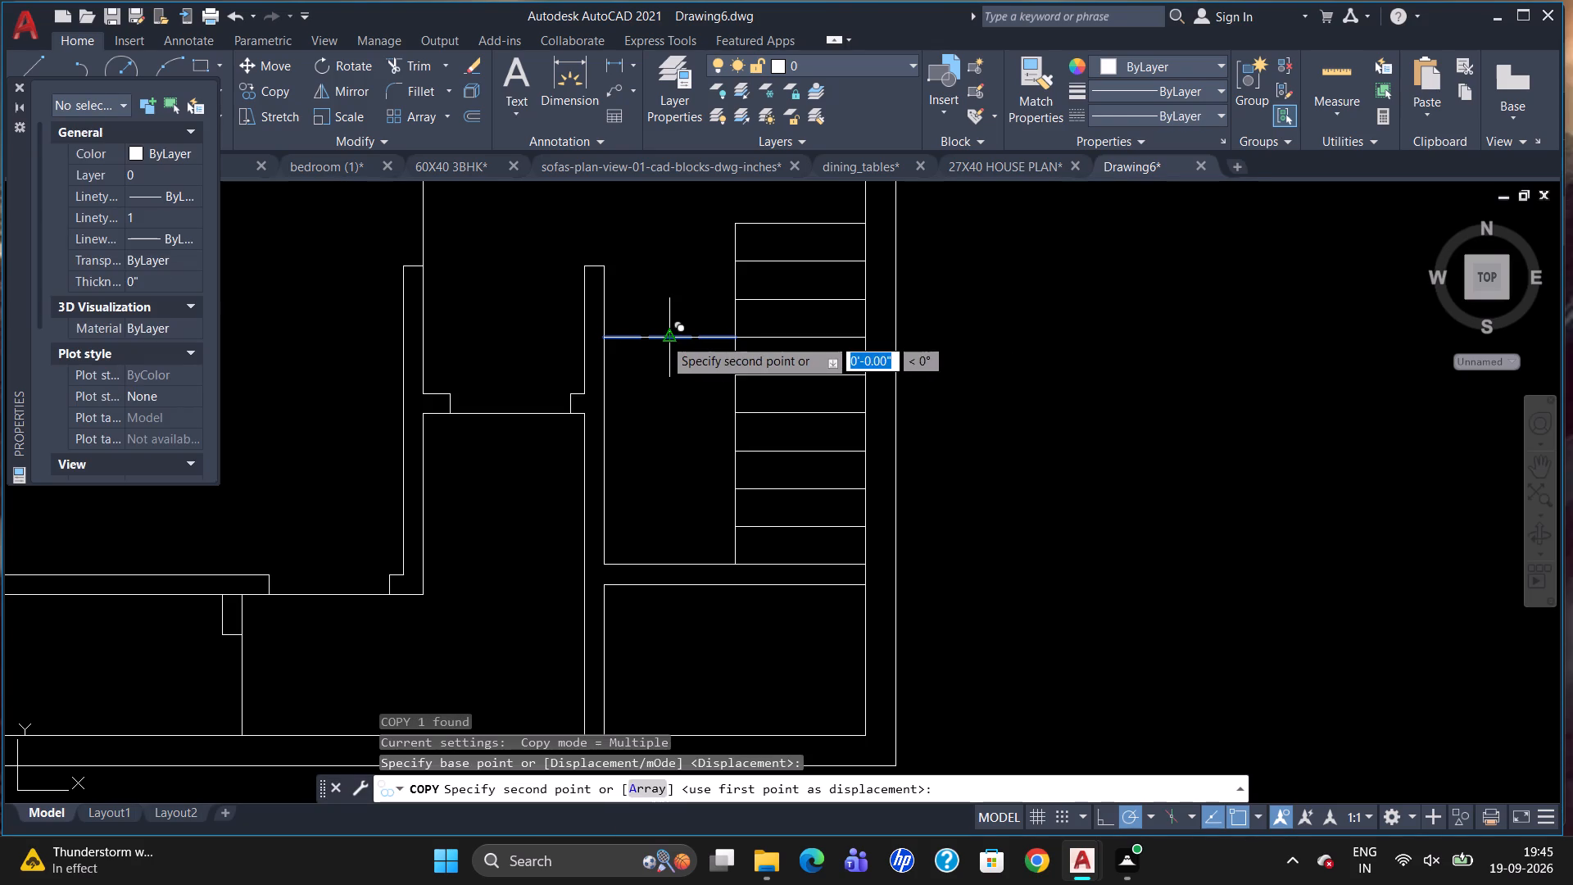
left_click(637, 792)
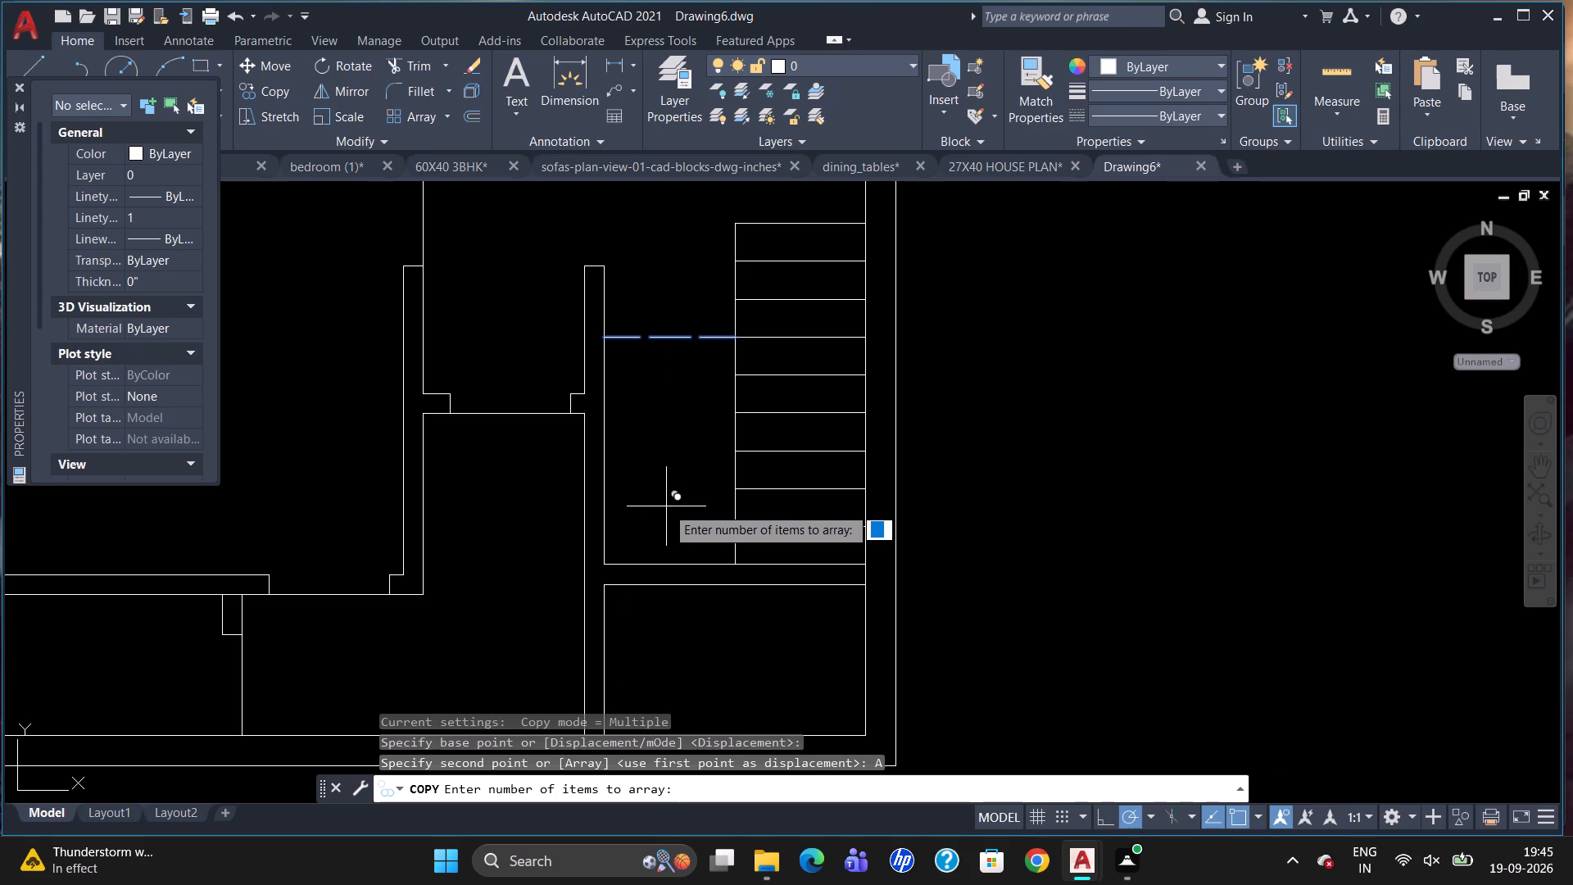
key("7")
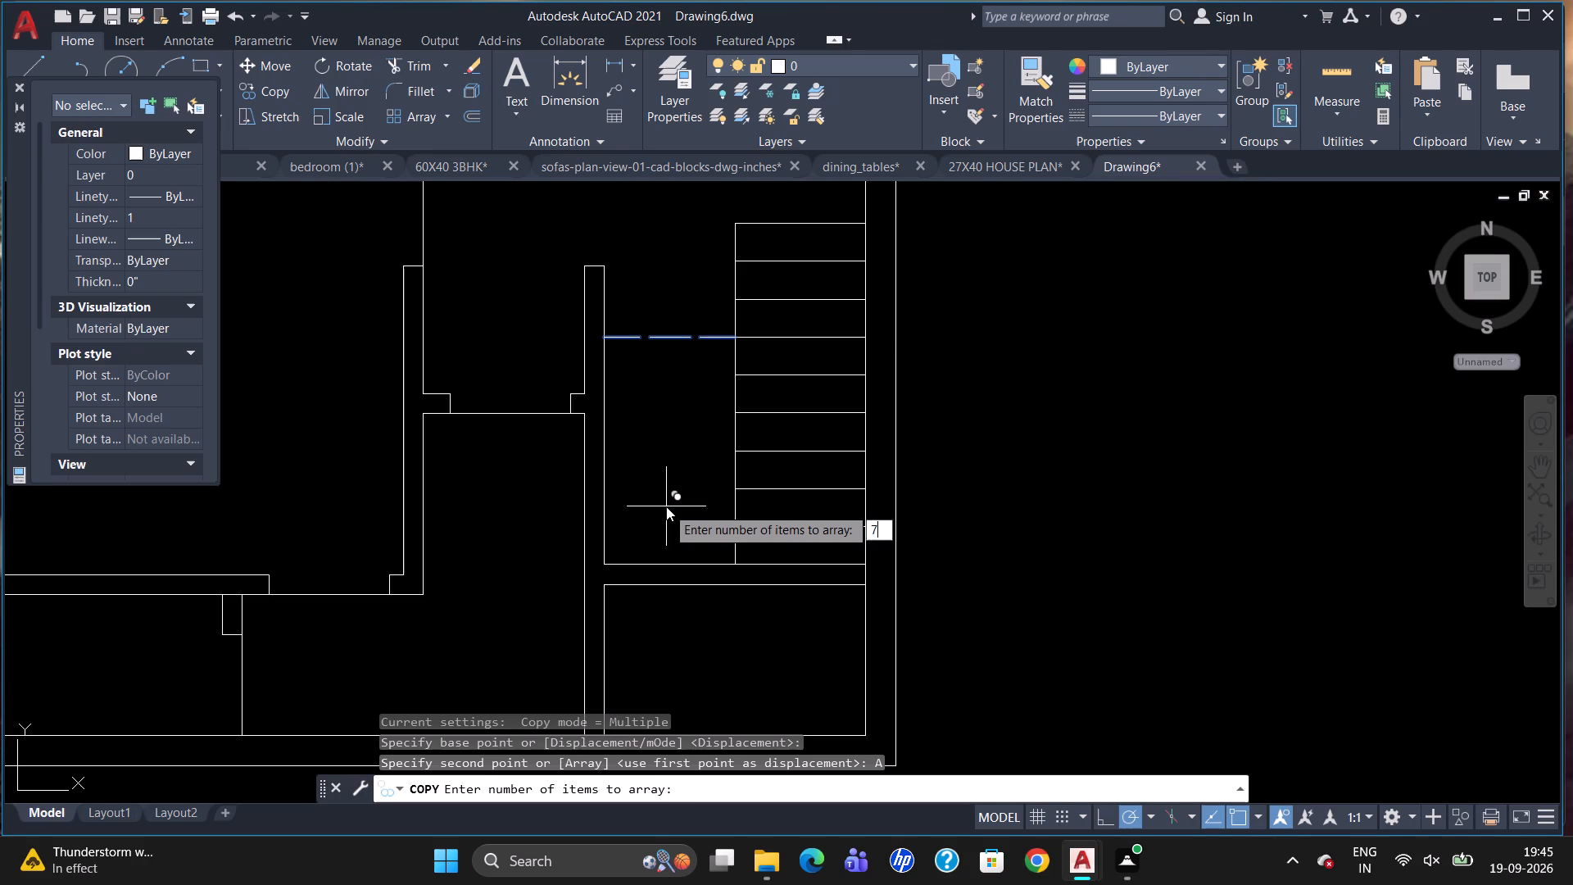
key("Return")
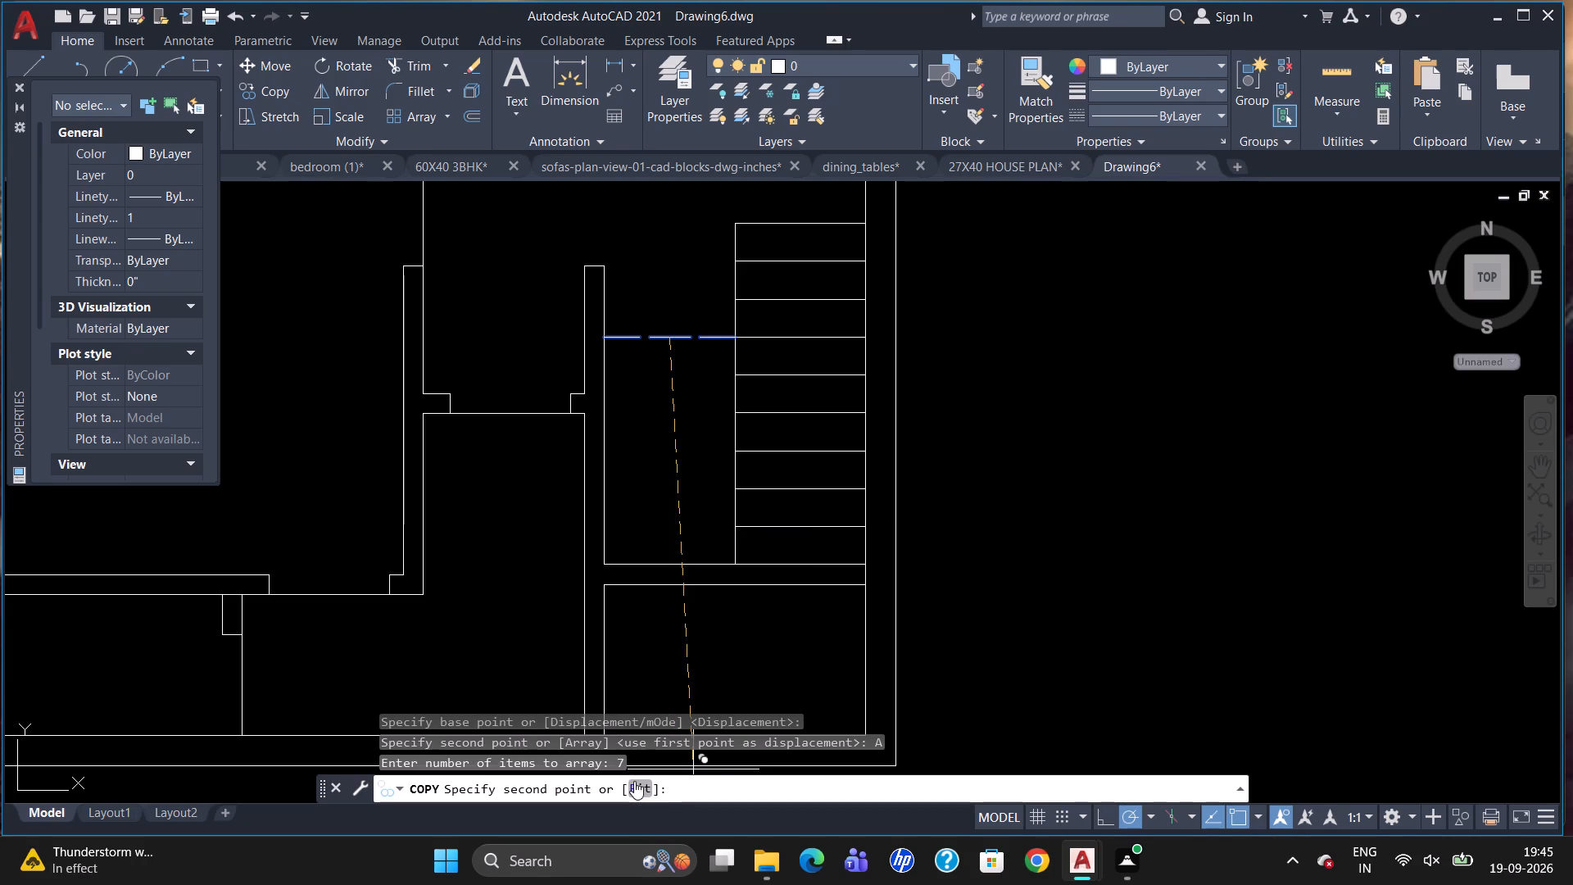
left_click(634, 783)
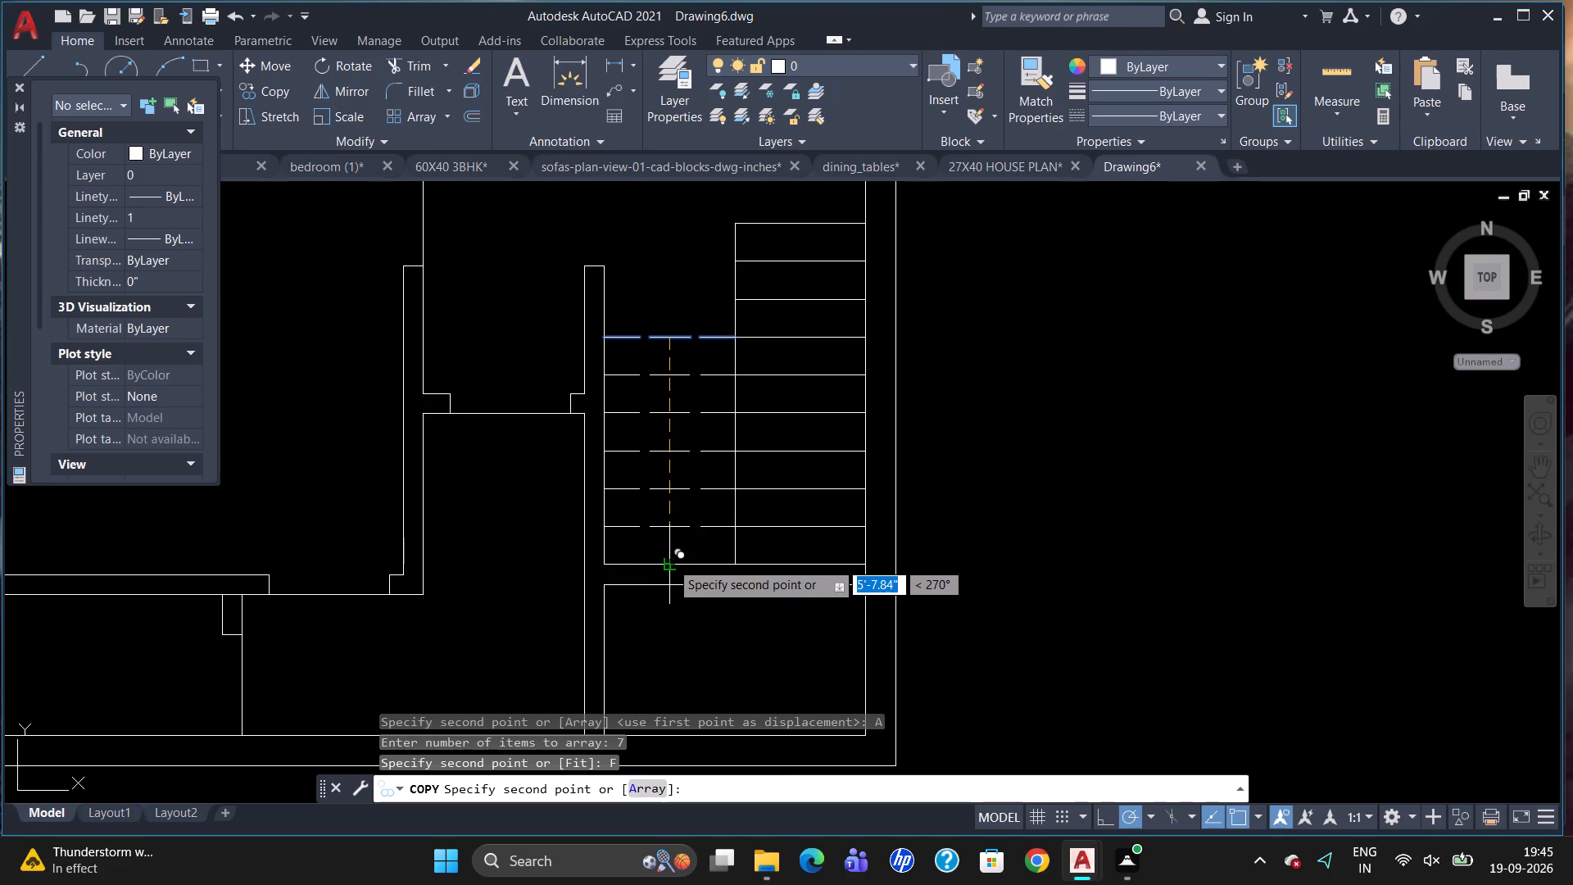
left_click(670, 560)
key("Escape")
Draw a vertical direction line down the middle of the solid stair flight, from about 9" above its top line to the eighth tread line.
scroll(691, 530, "down", 1)
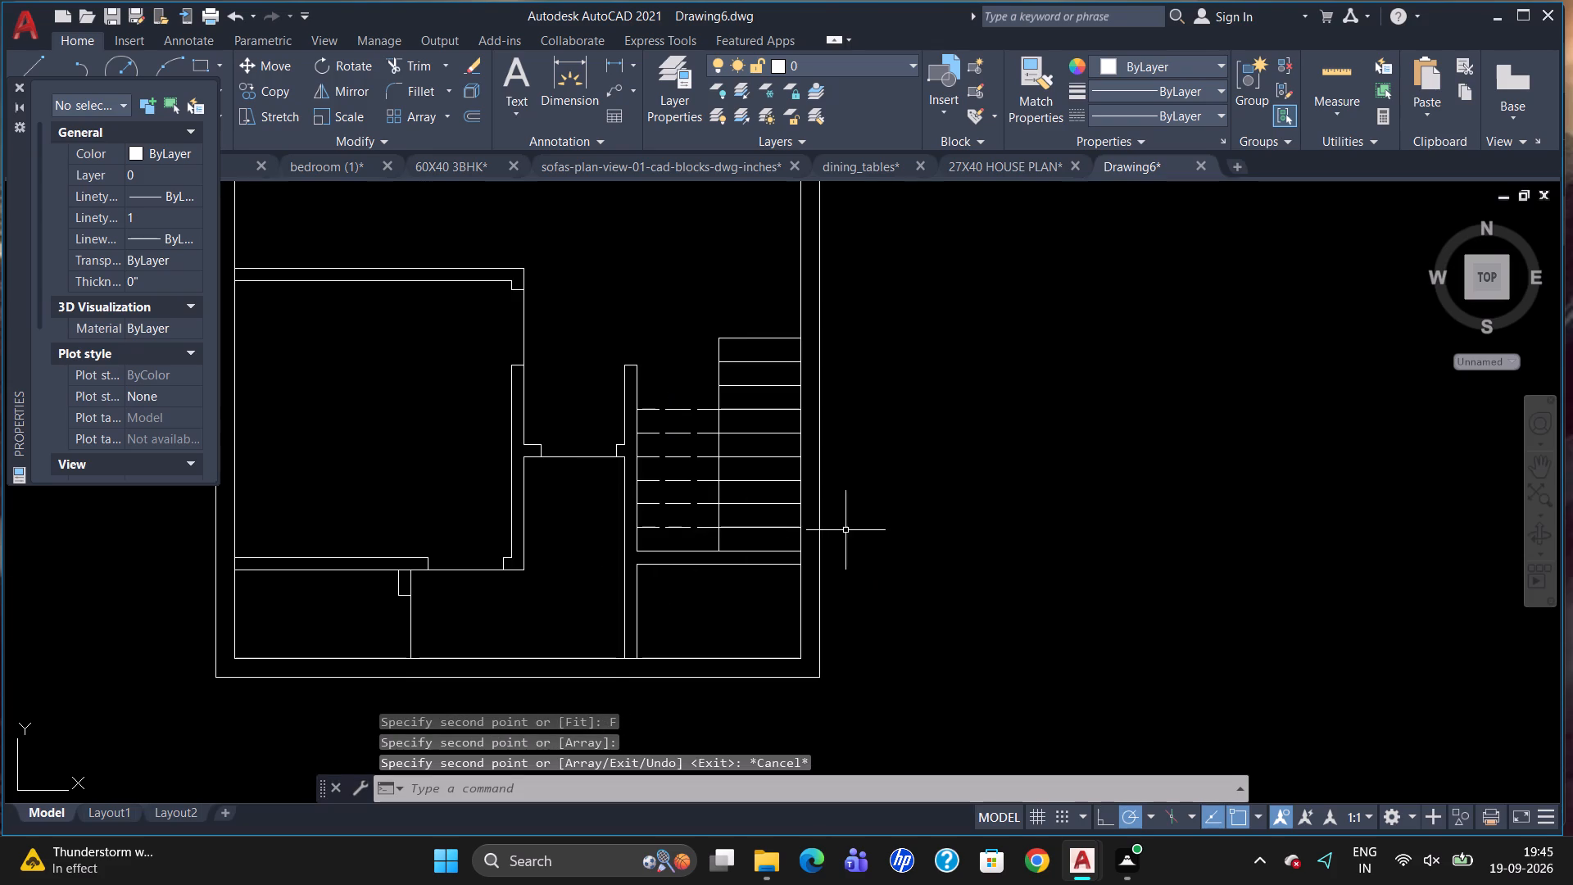
scroll(841, 519, "down", 1)
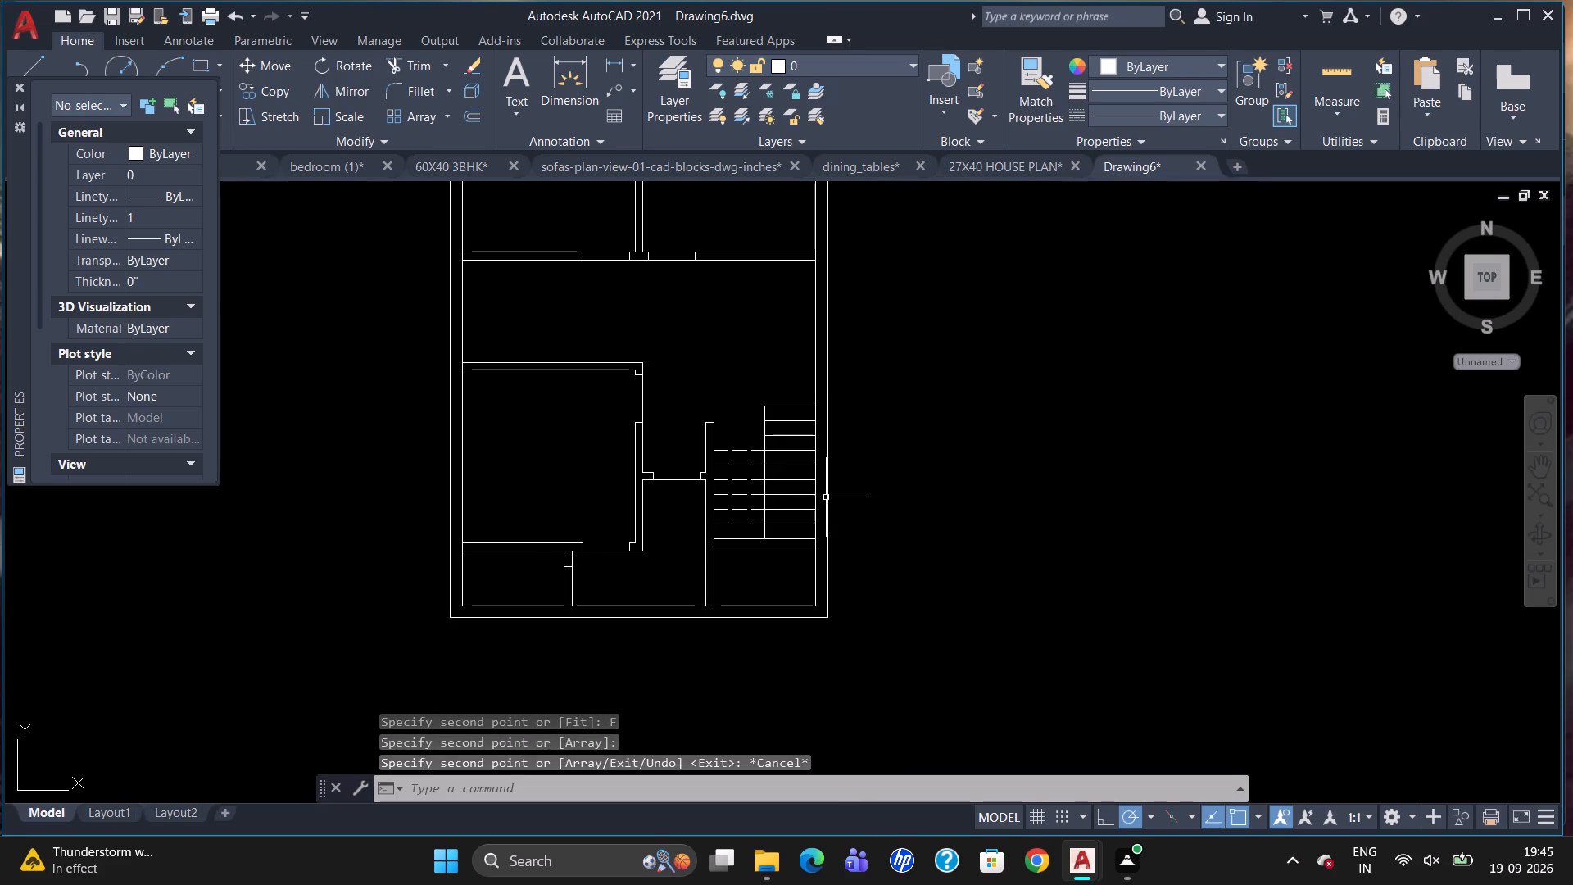
scroll(820, 365, "up", 1)
key("l")
key("Return")
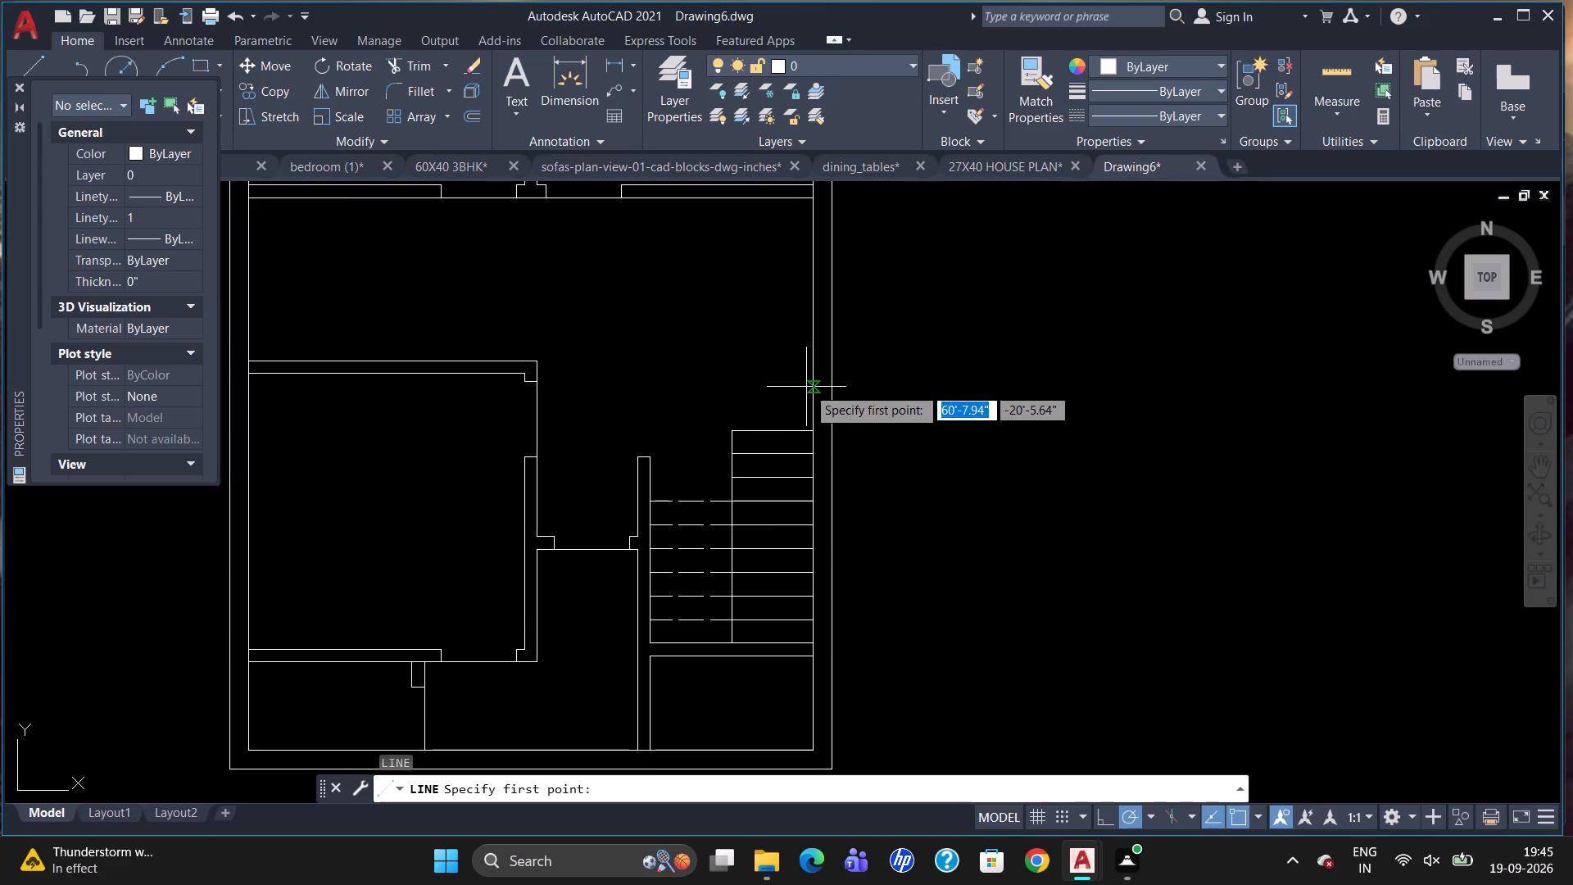
scroll(791, 395, "up", 1)
left_click_drag(761, 422, 761, 429)
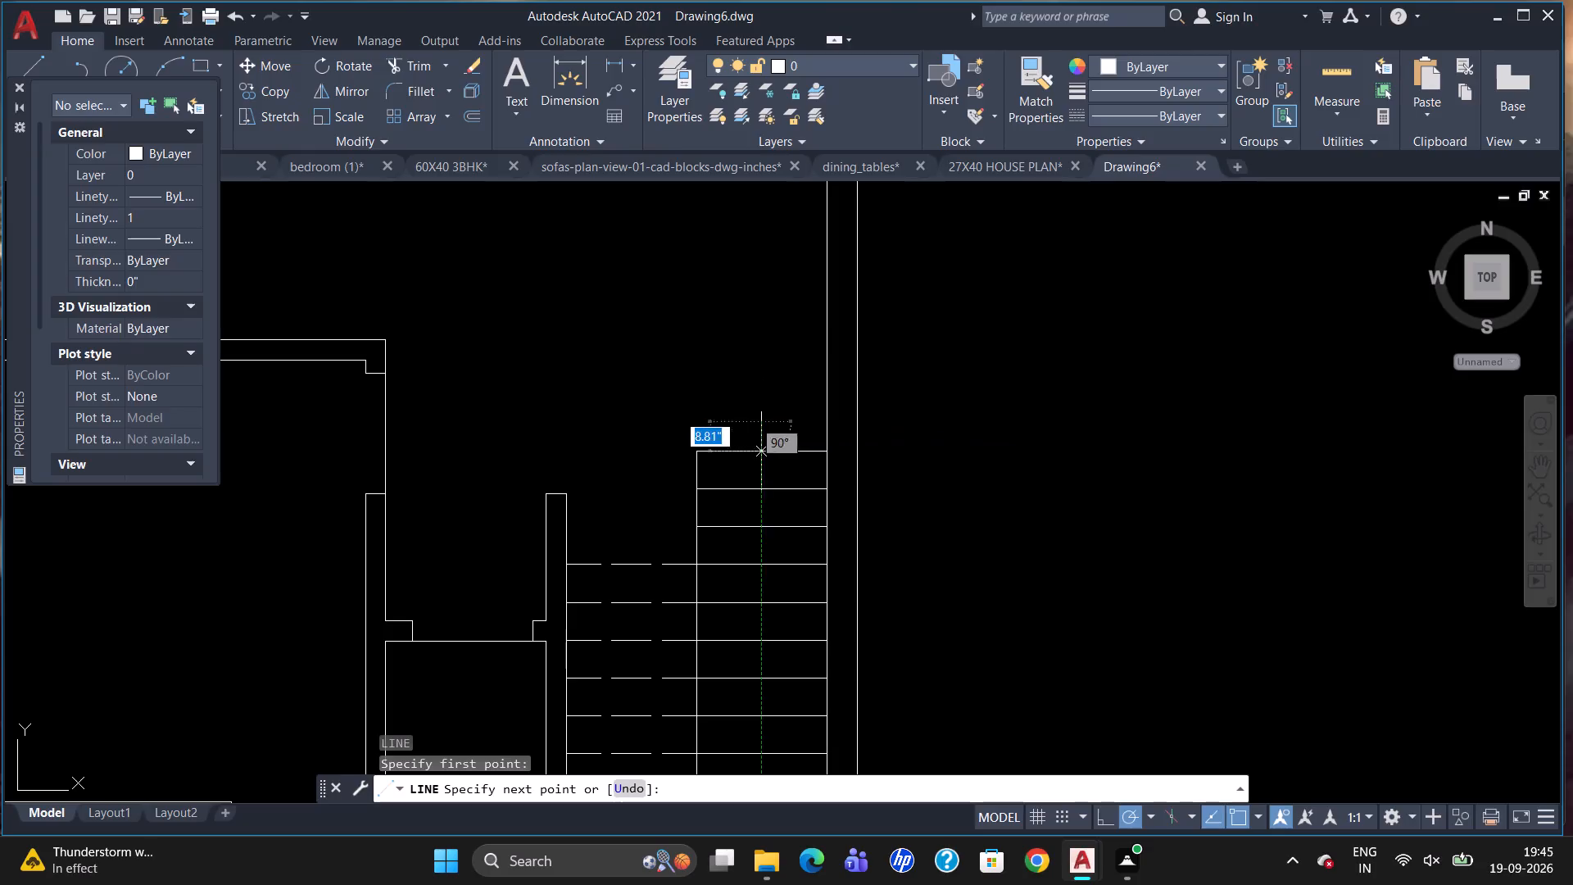
scroll(763, 501, "down", 1)
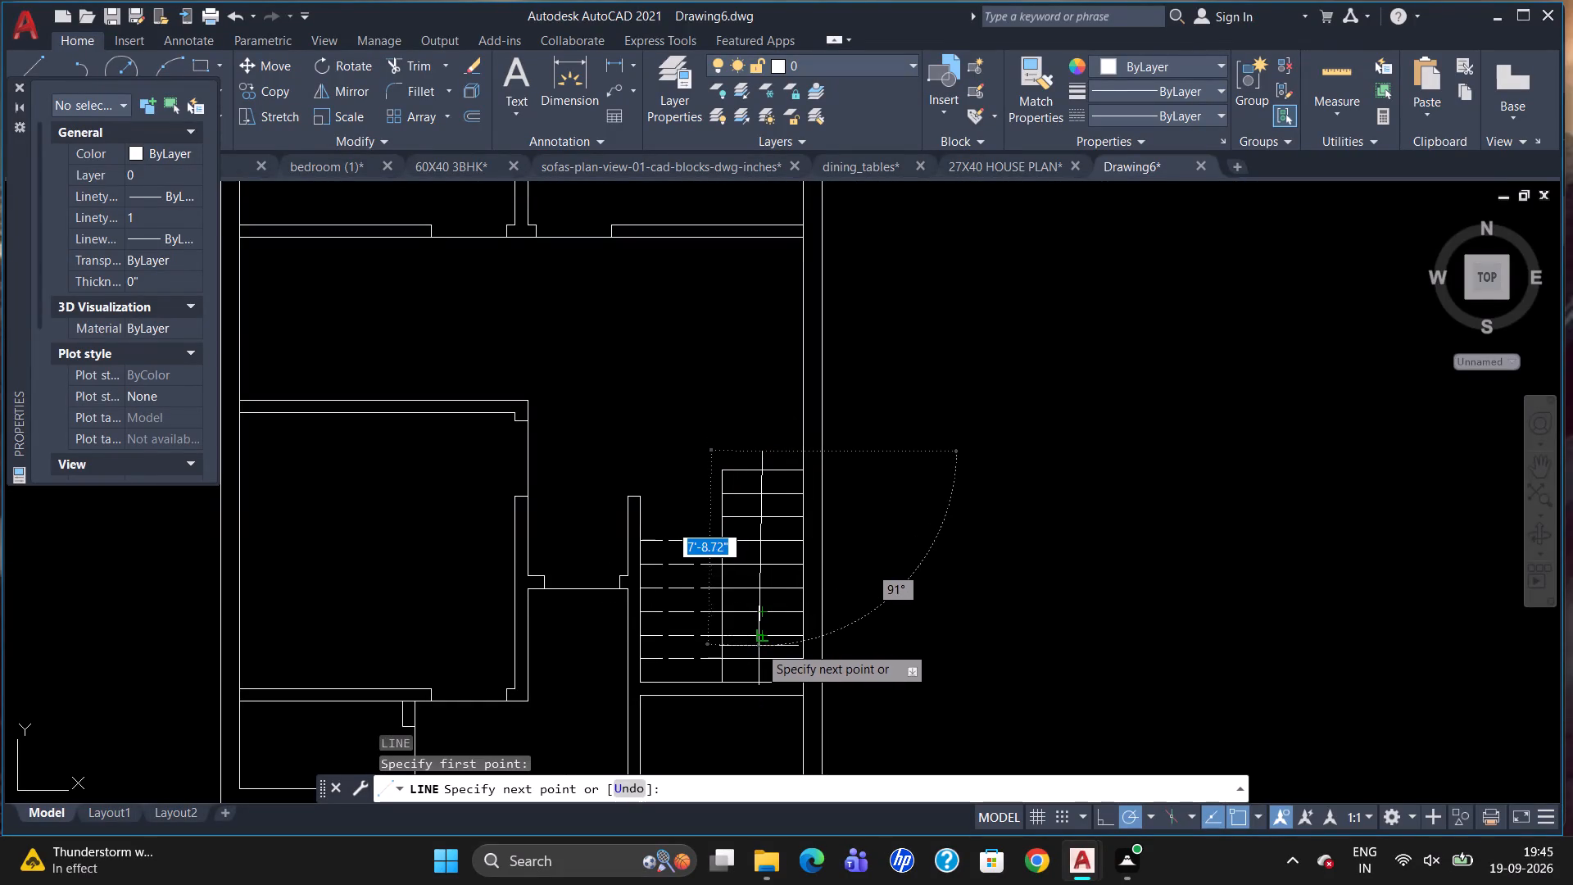
left_click(759, 646)
key("Escape")
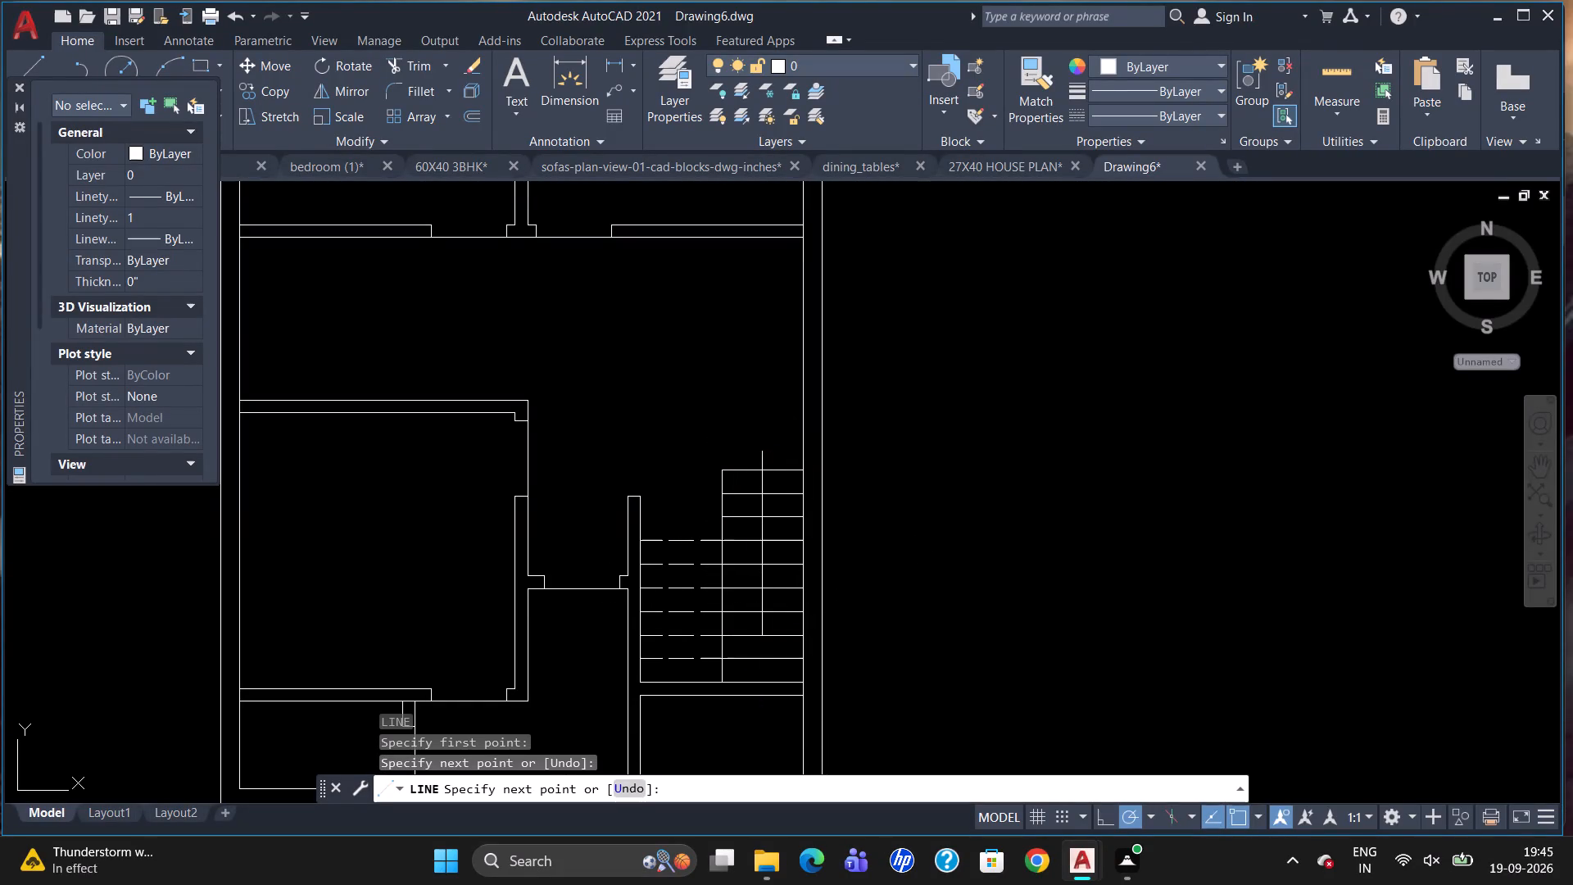
left_click(17, 86)
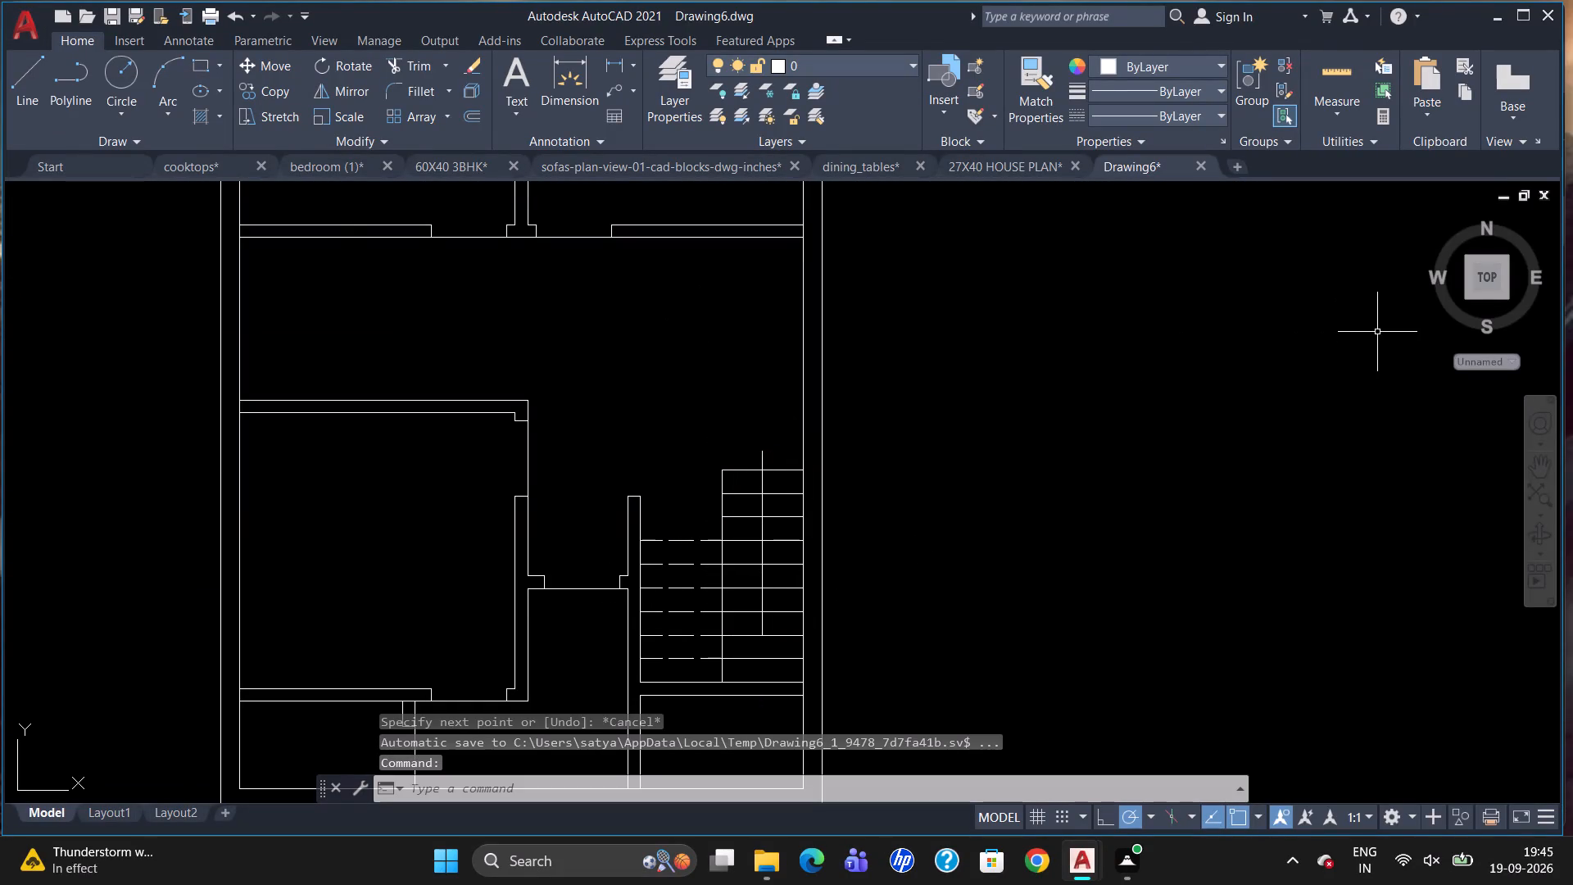
Draw an equilateral triangle with 6" sides as a polyline in the empty space outside the right wall.
type("PL")
key("Return")
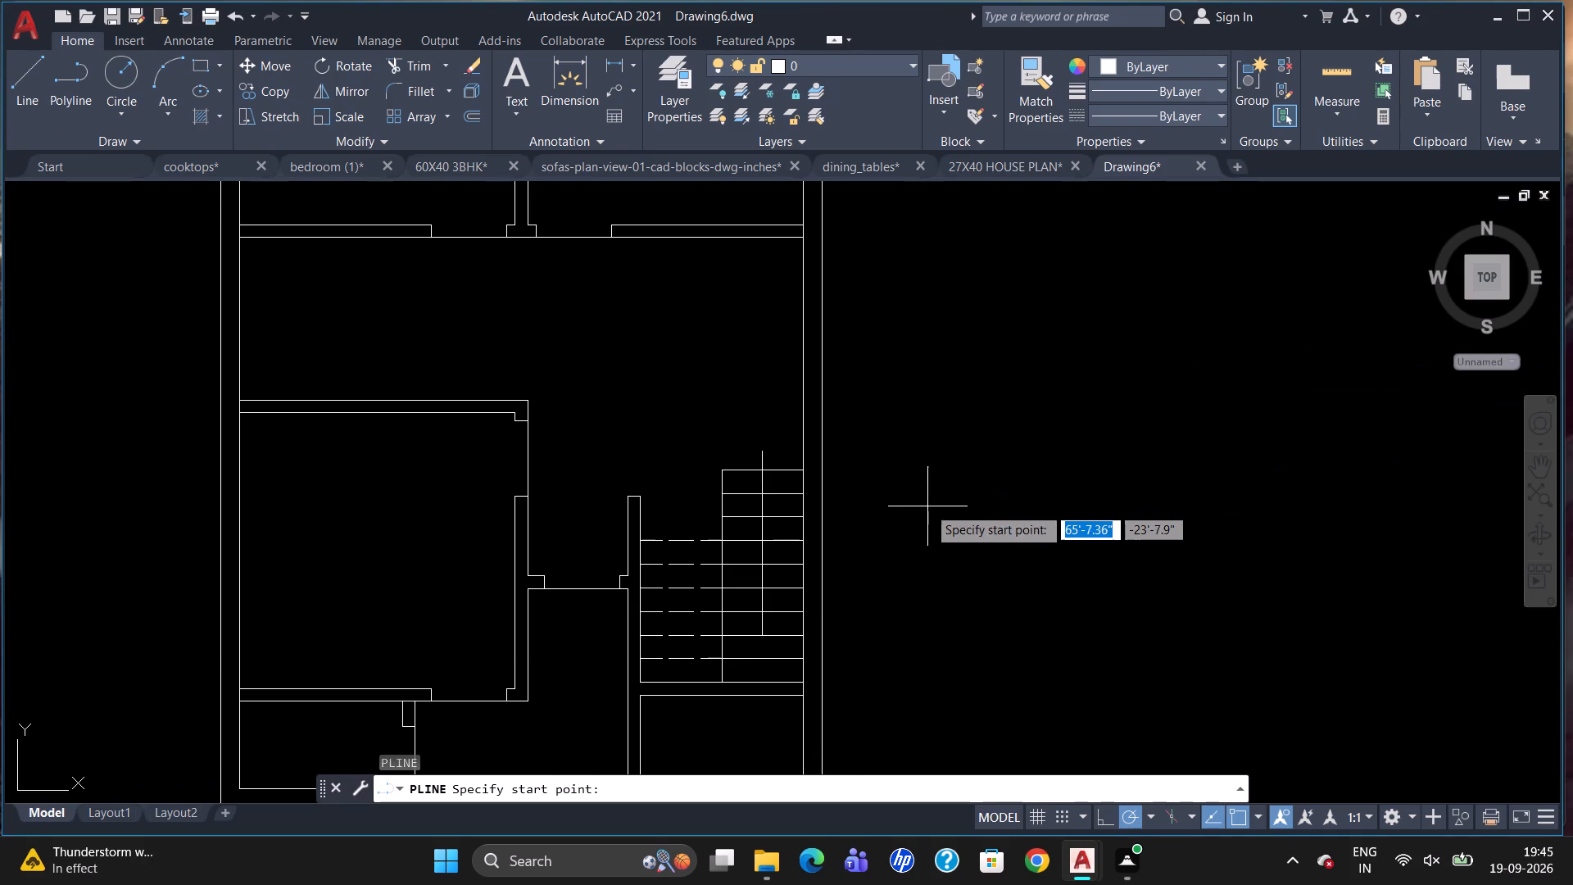
left_click_drag(929, 497, 967, 499)
key("6")
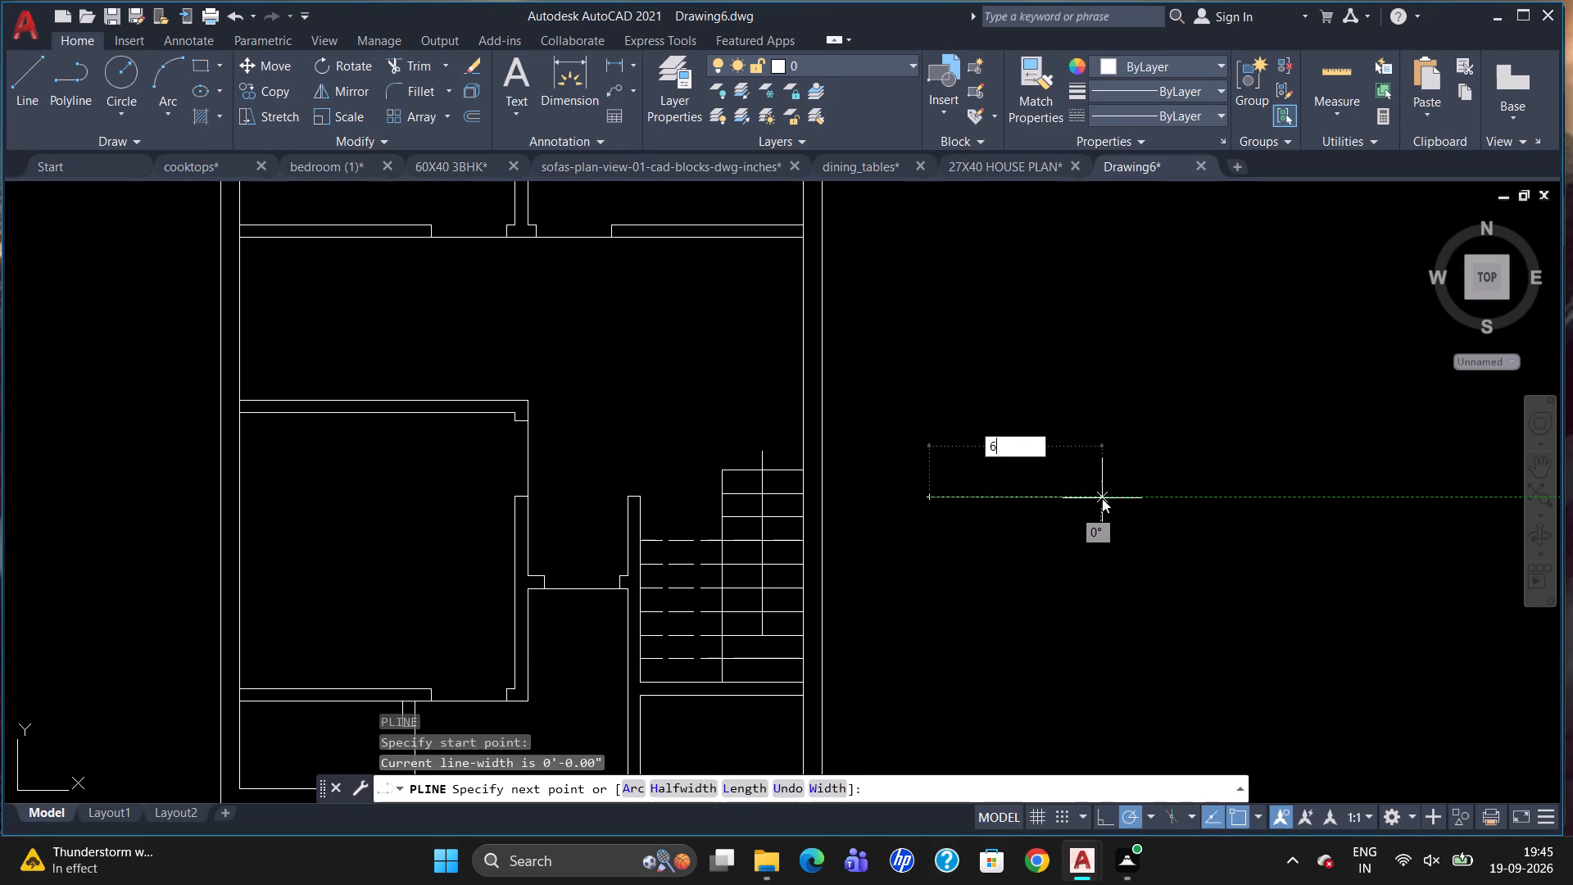
key("Return")
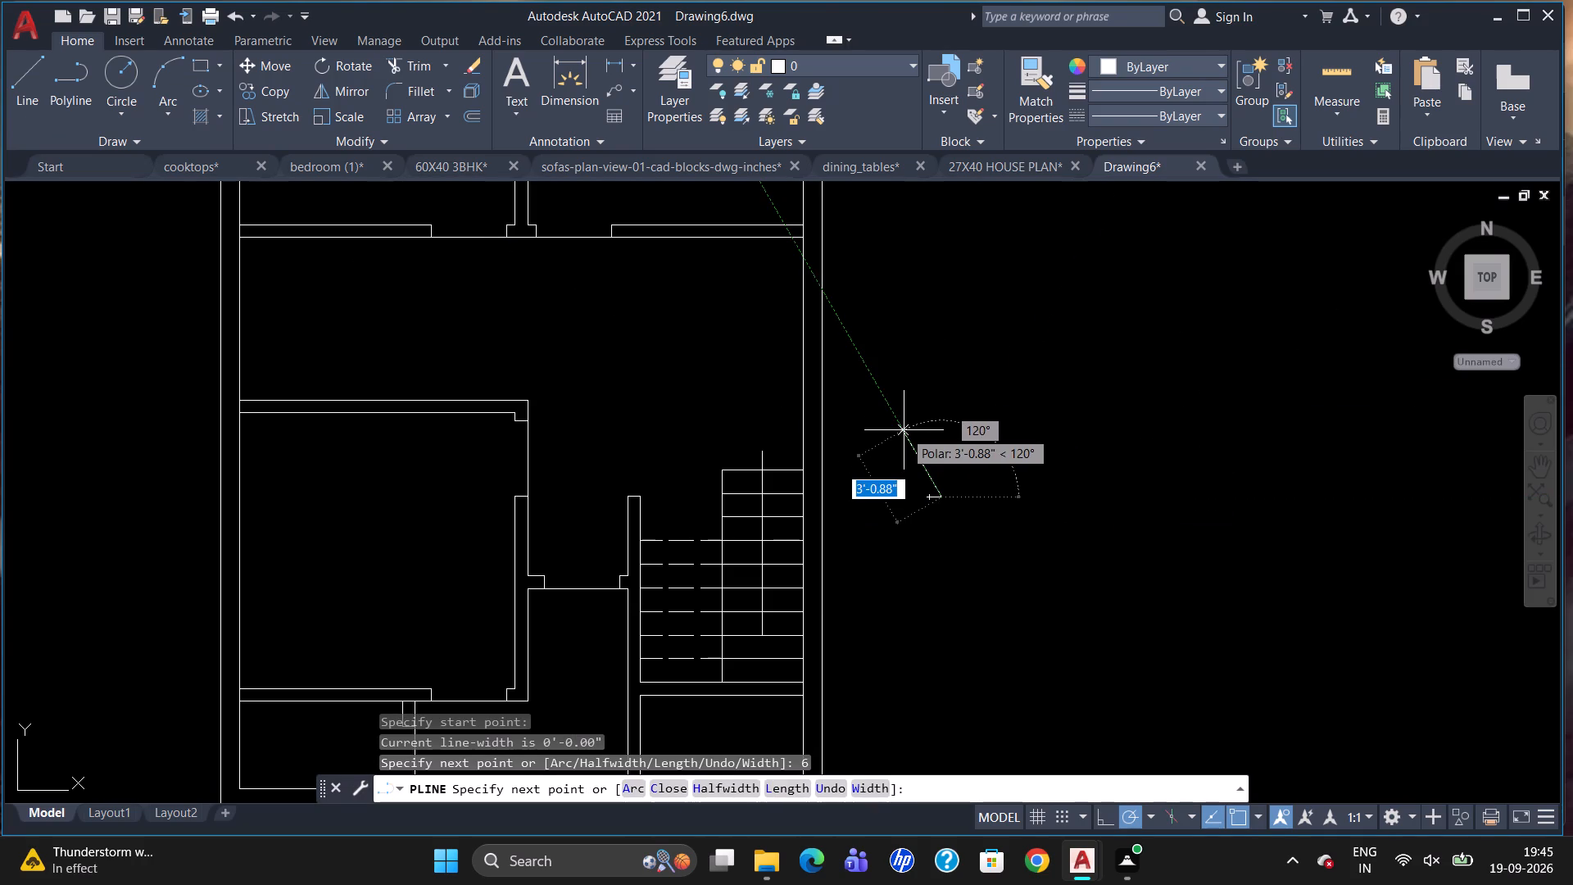
key("6")
key("Return")
scroll(929, 515, "up", 1)
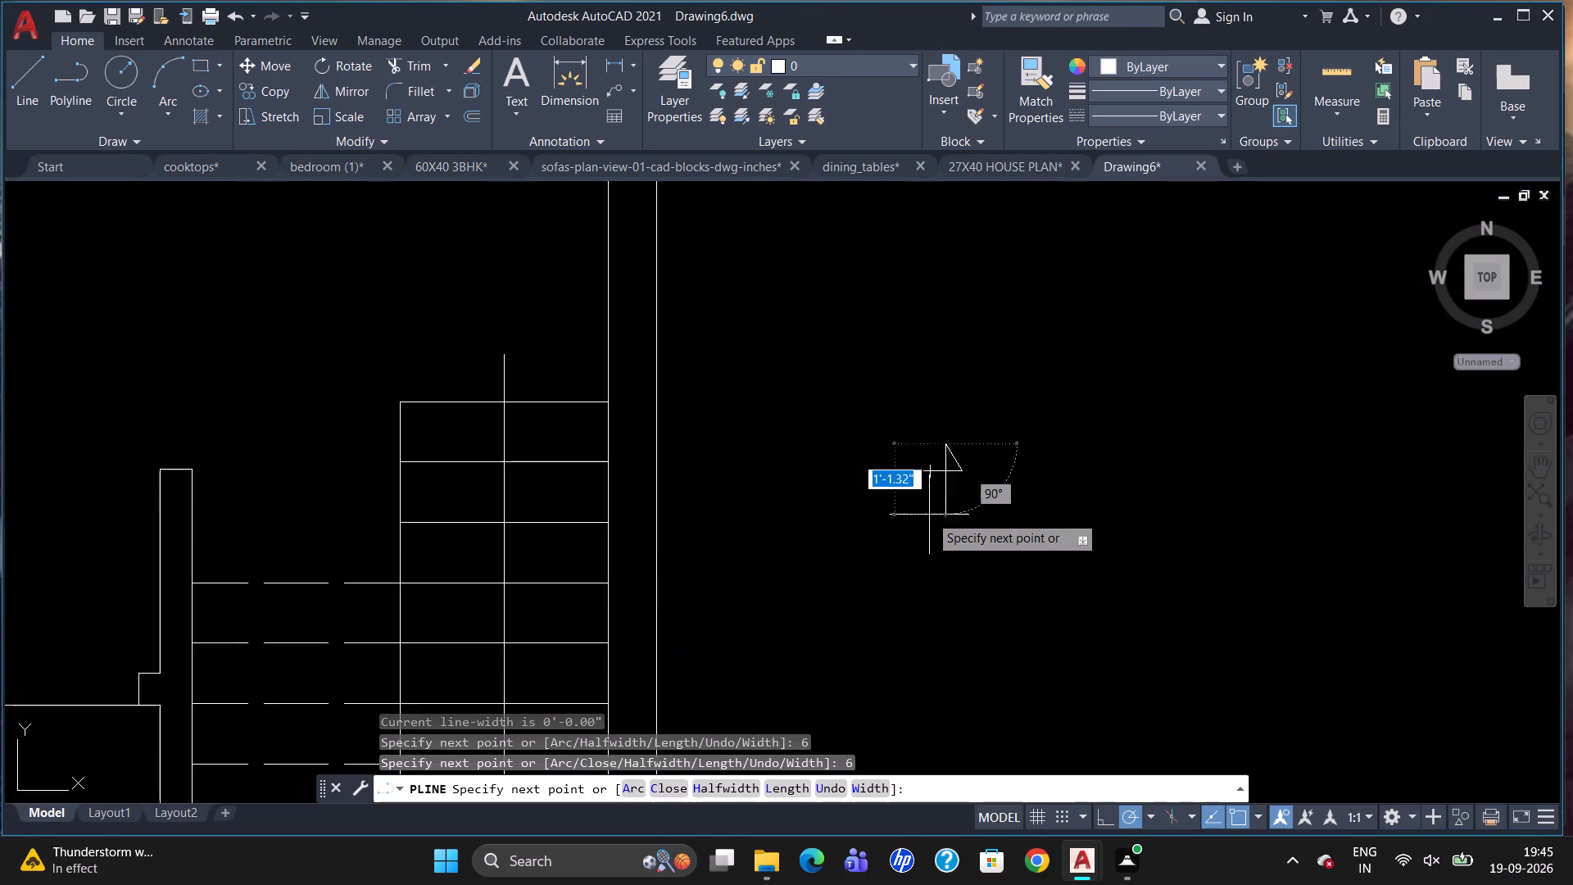
scroll(929, 515, "up", 4)
left_click(933, 377)
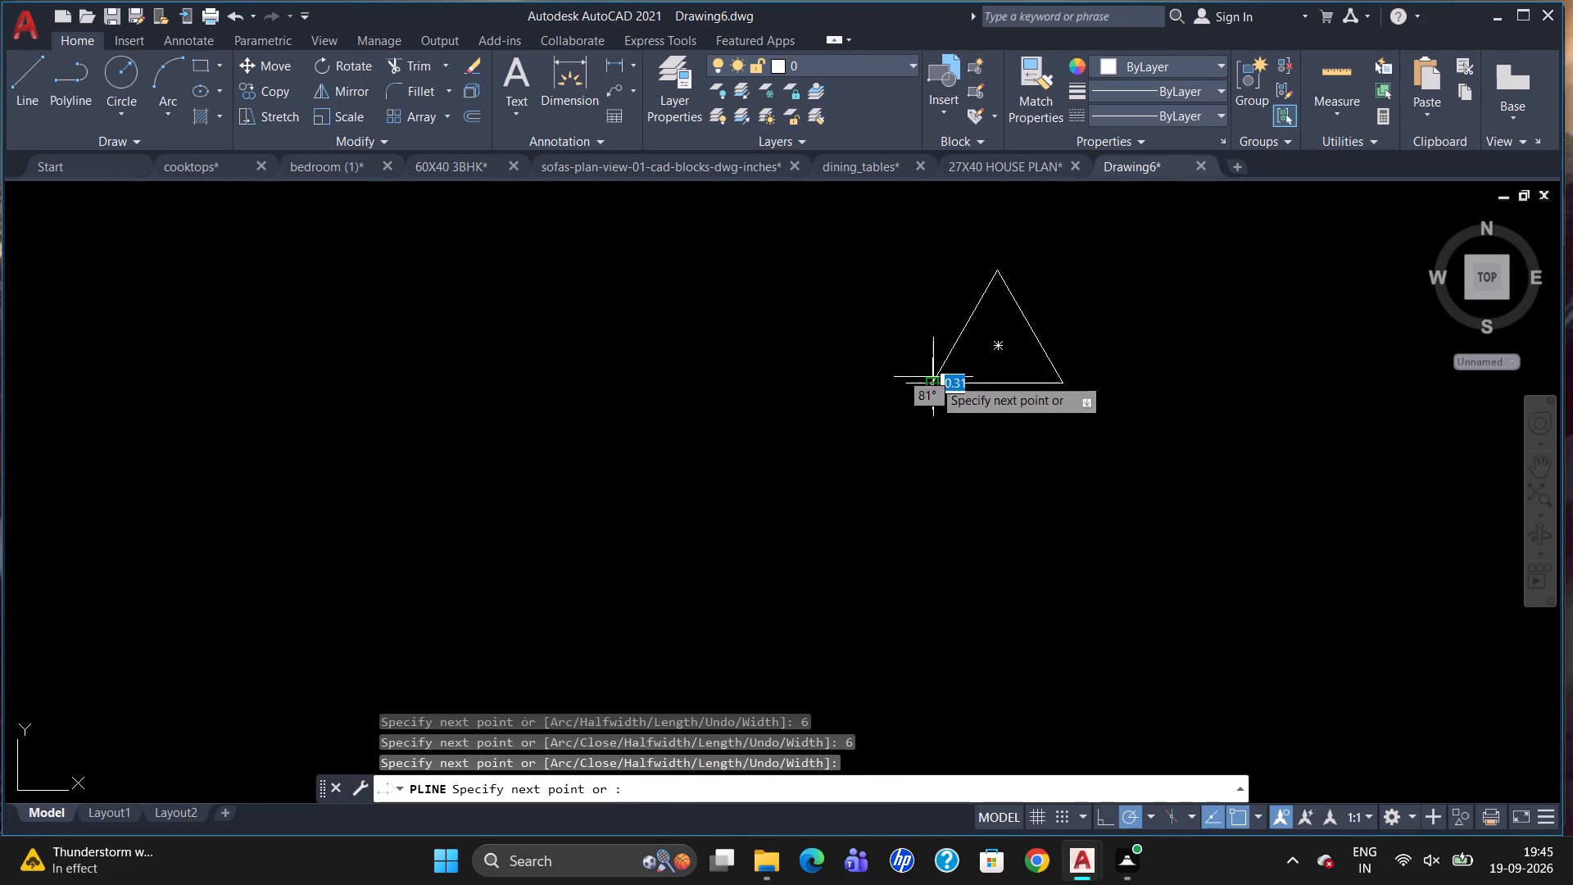
key("Escape")
Fill the triangle with a Solid hatch.
scroll(904, 418, "down", 3)
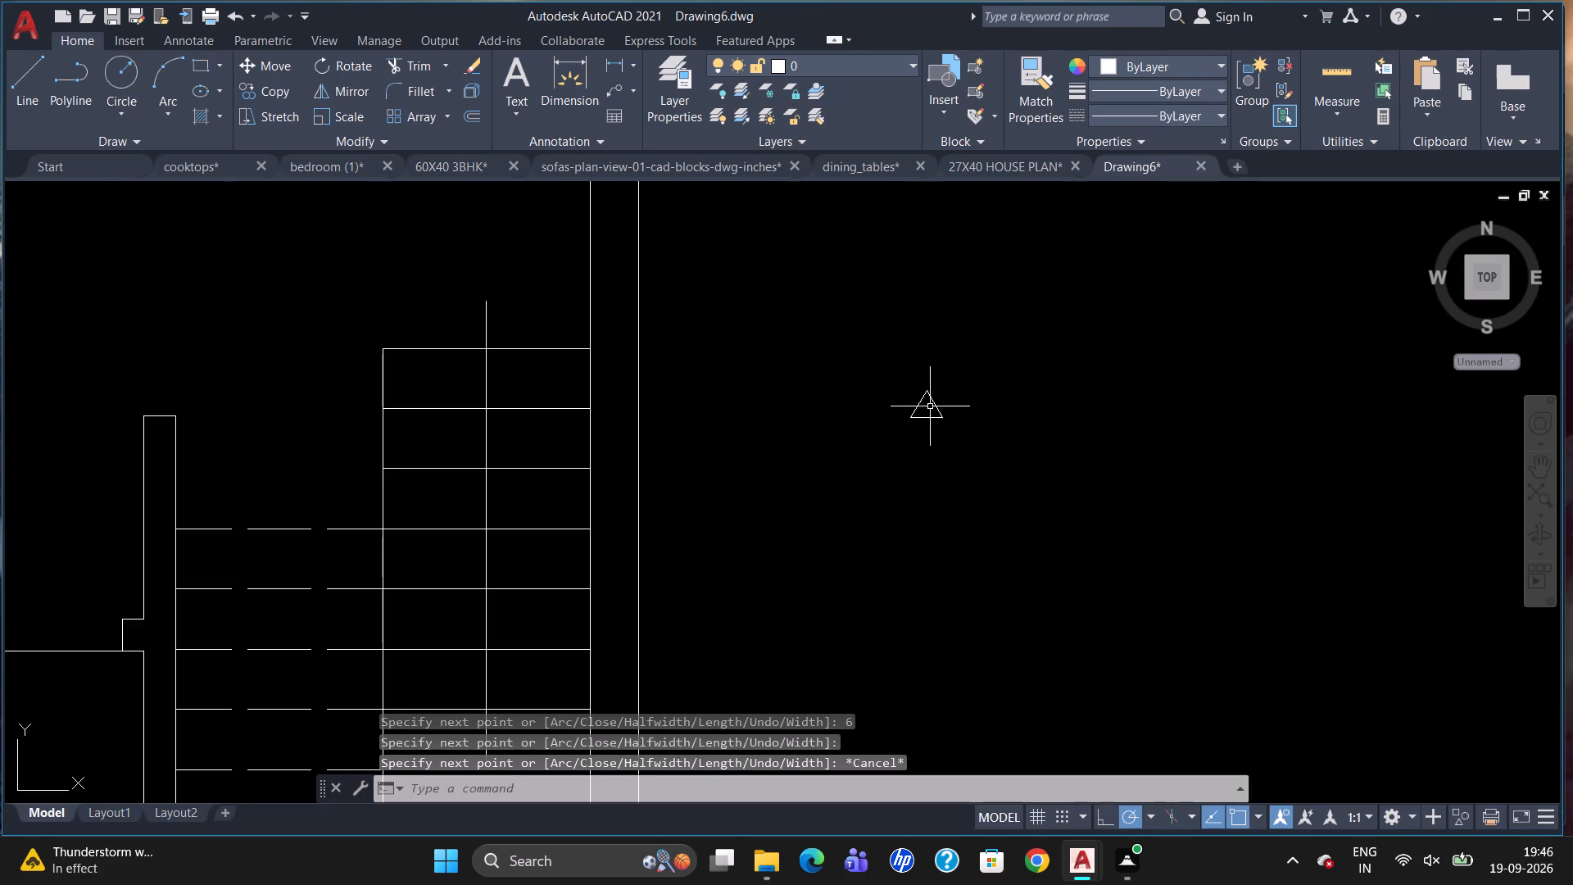
left_click(213, 107)
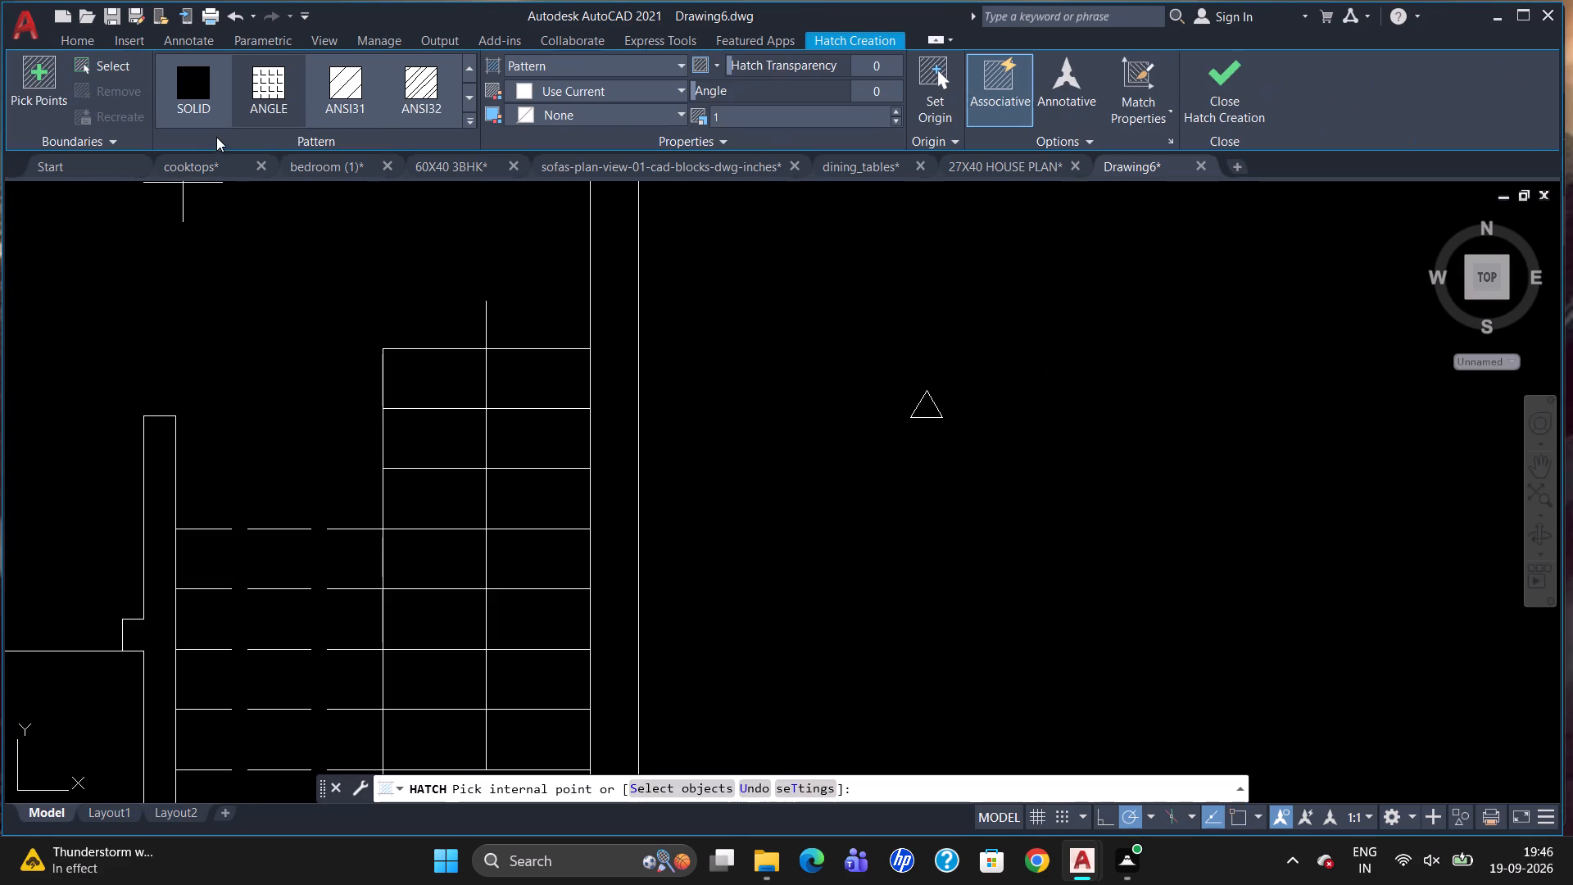
left_click(588, 61)
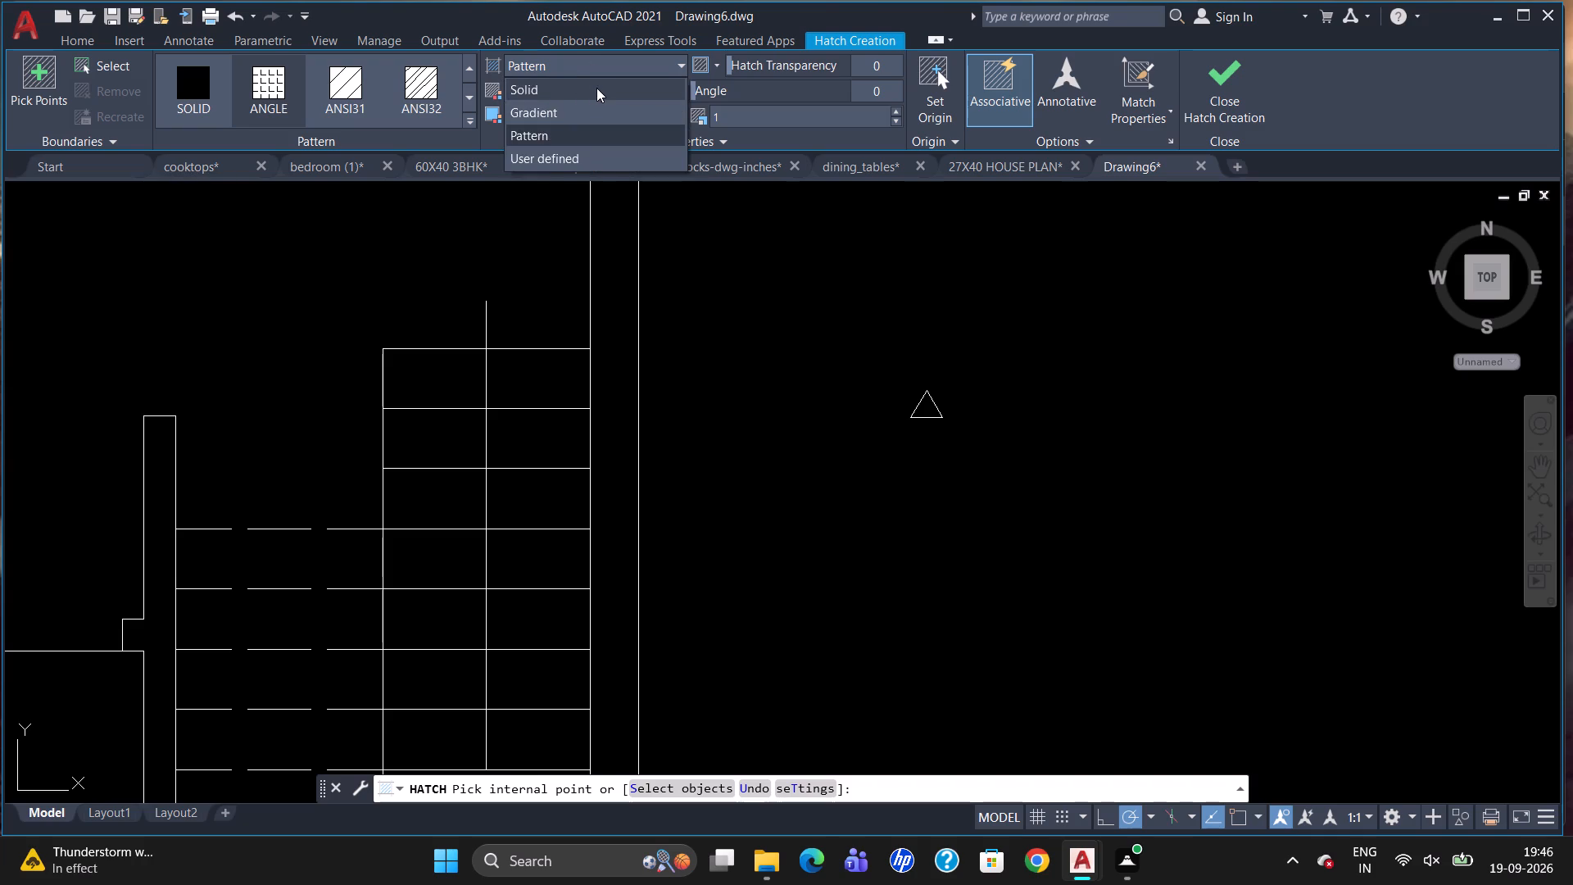
left_click(596, 88)
left_click(922, 407)
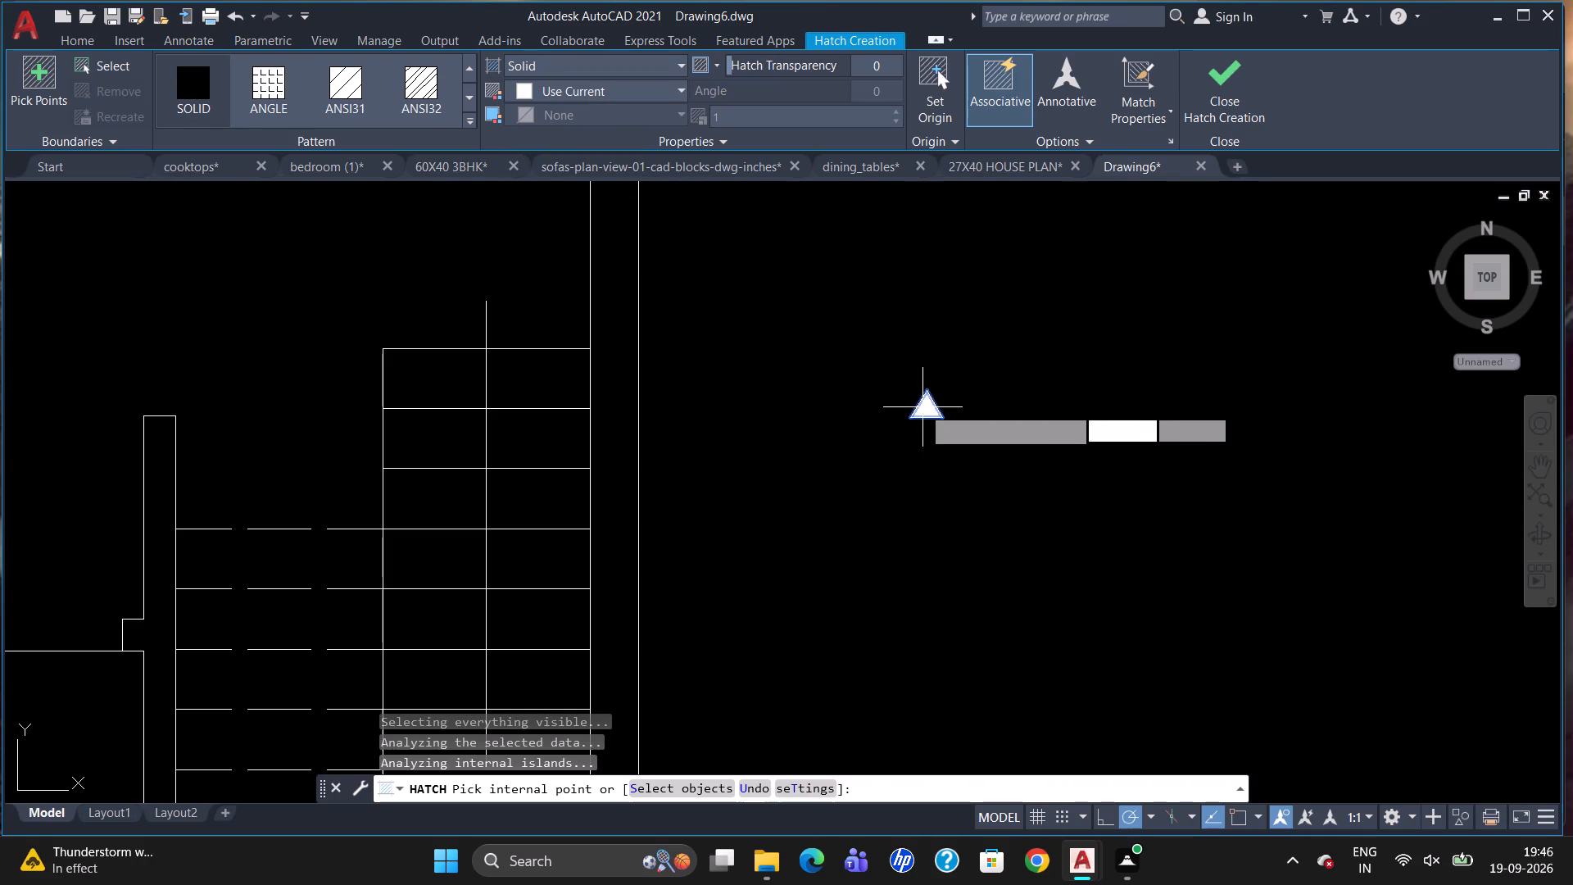
key("Escape")
Group the triangle outline with its solid hatch.
left_click_drag(968, 413, 911, 433)
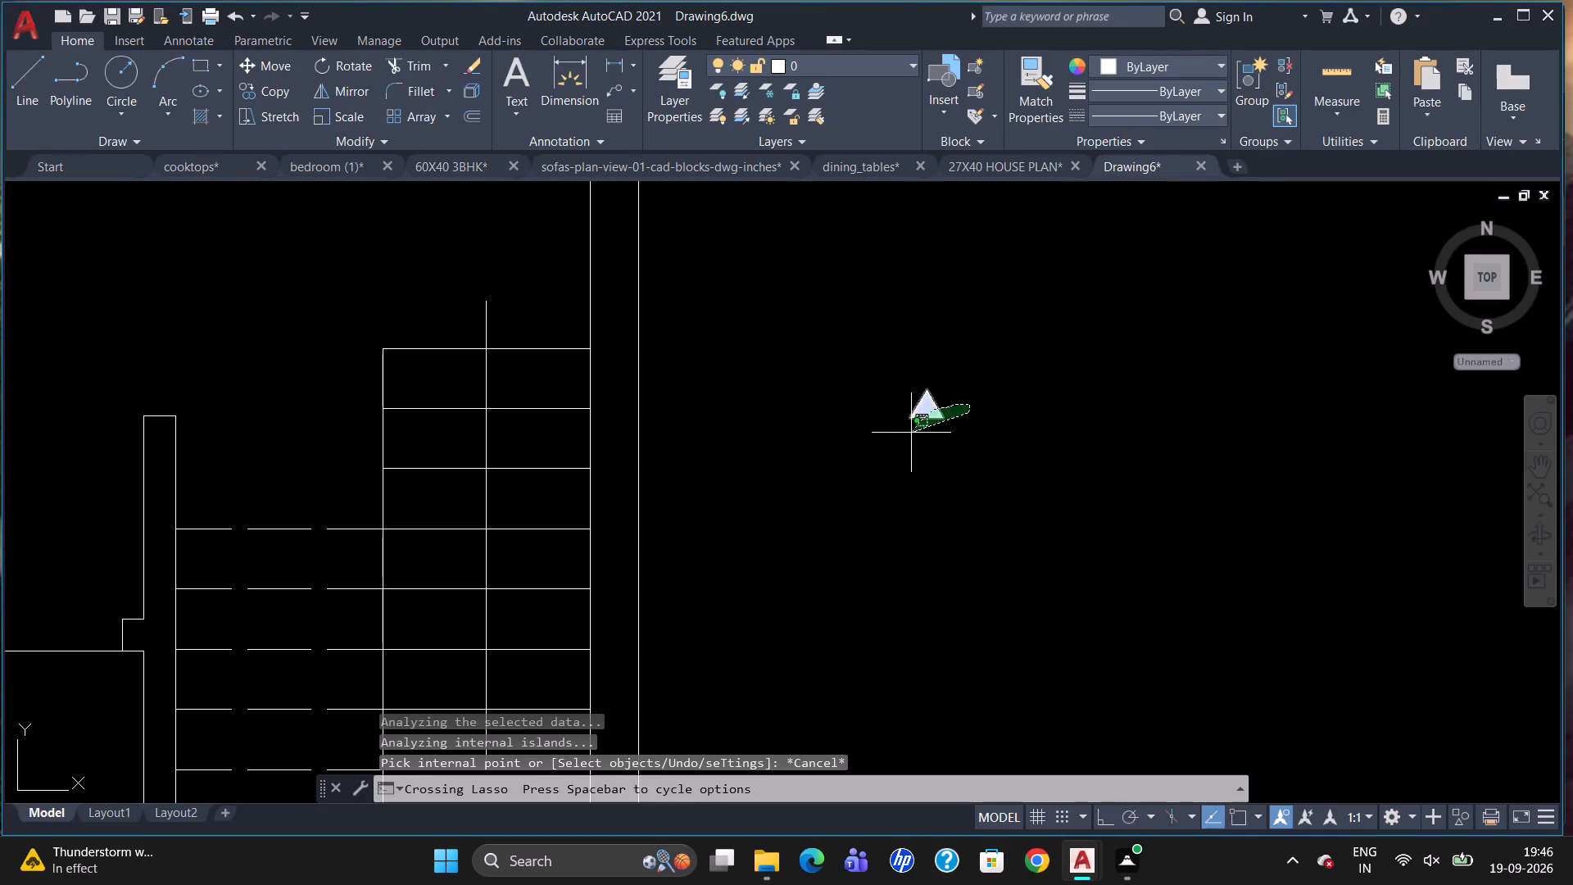
left_click_drag(911, 433, 907, 441)
left_click(1249, 96)
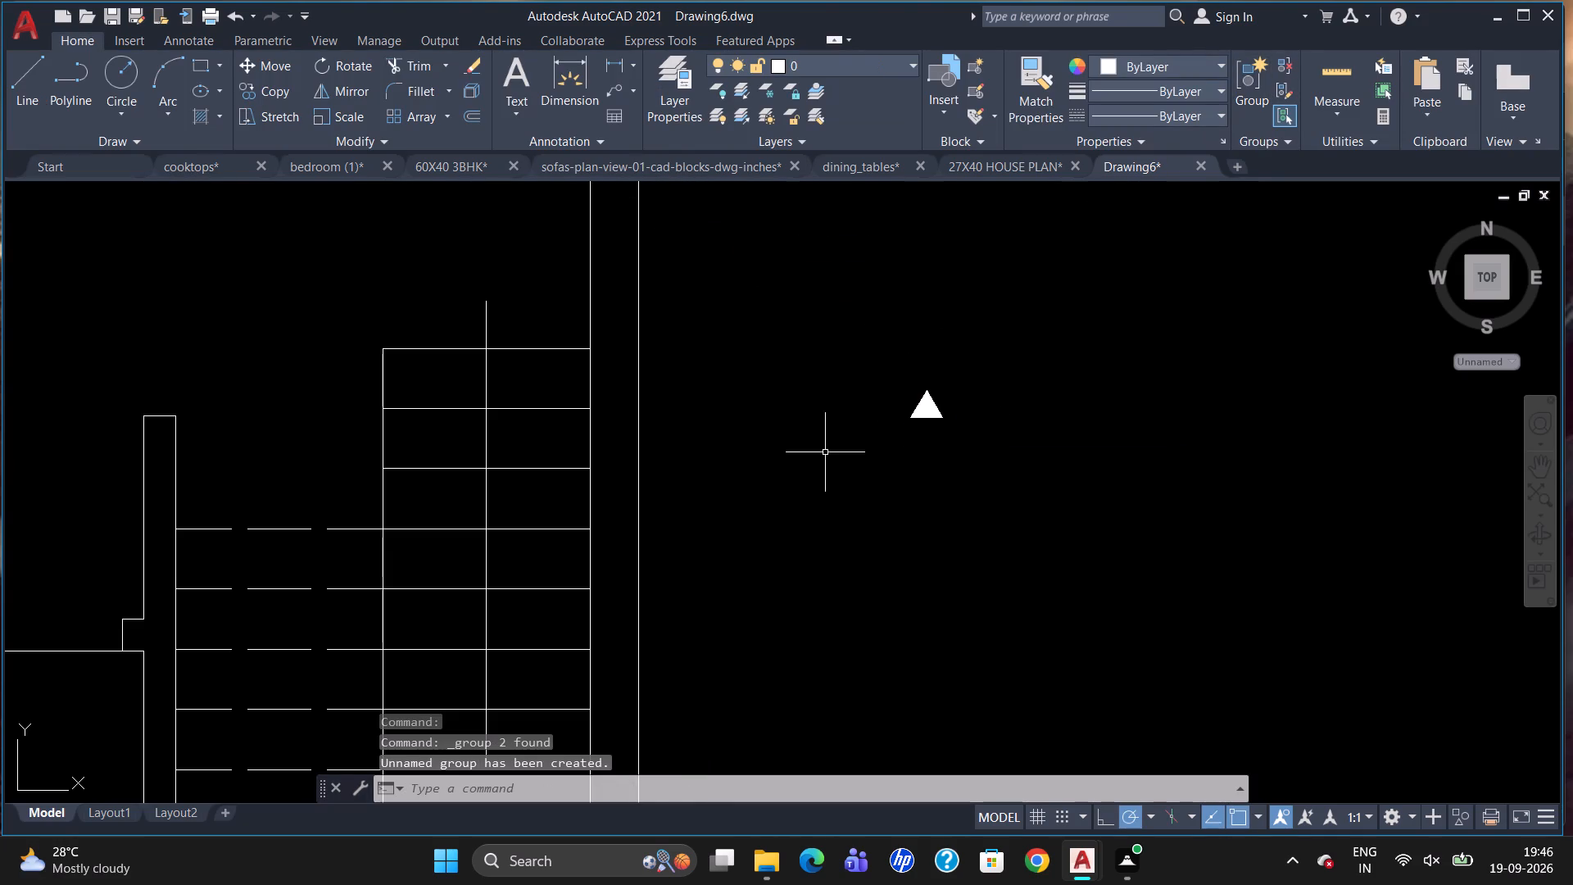
Rotate the grouped triangle 60° about its centre so it points downward.
left_click(930, 411)
type("RO")
key("Return")
left_click(928, 410)
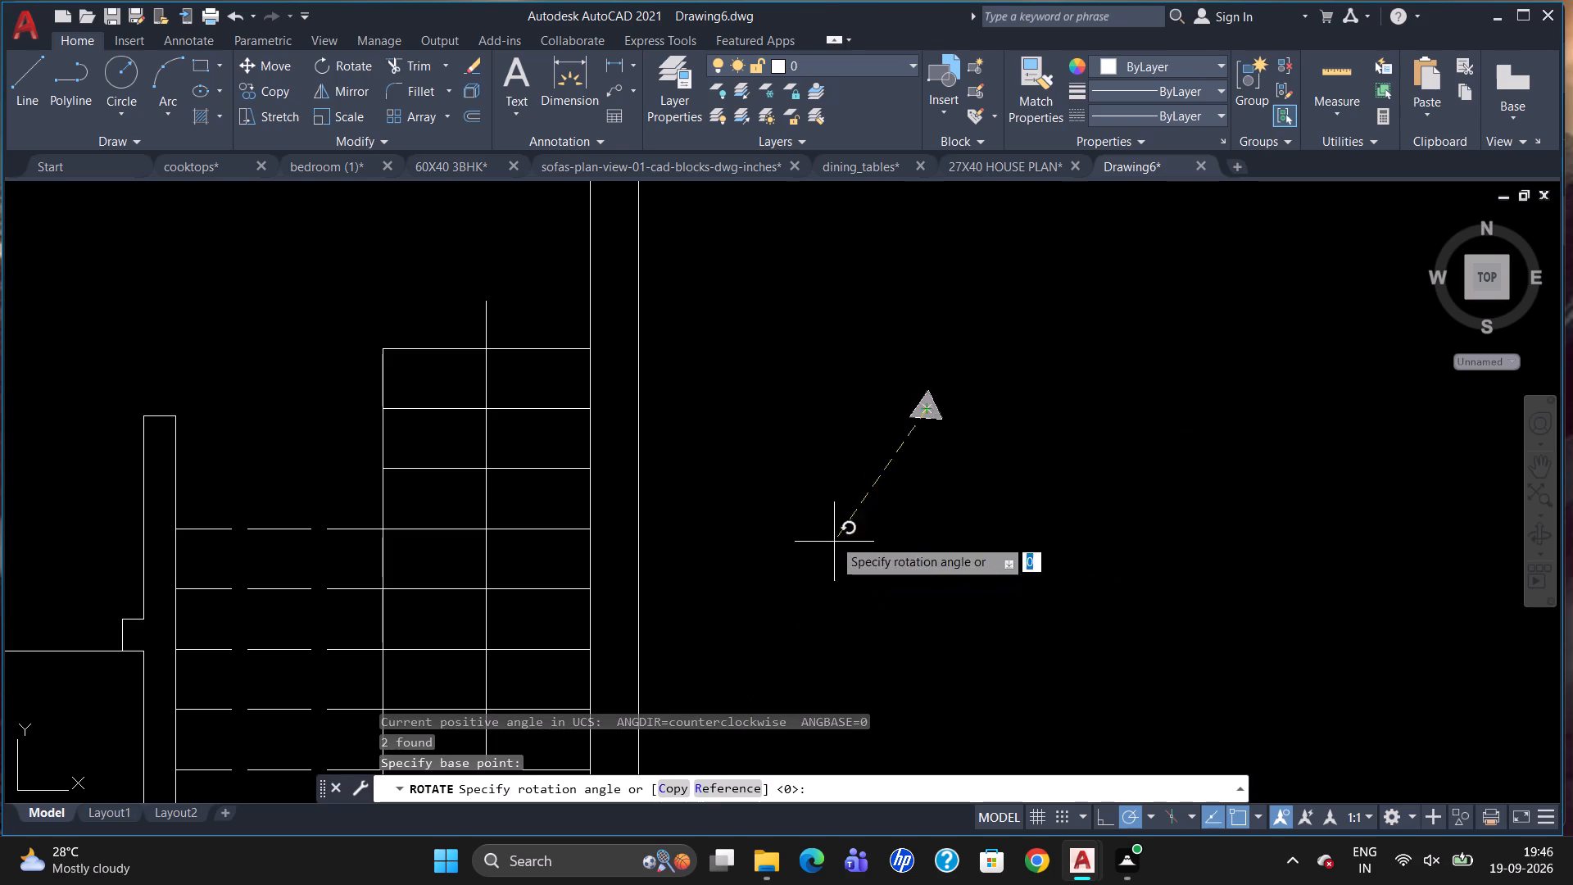
left_click(967, 336)
Move the arrowhead triangle onto the lower end of the stair's vertical direction line.
left_click(937, 403)
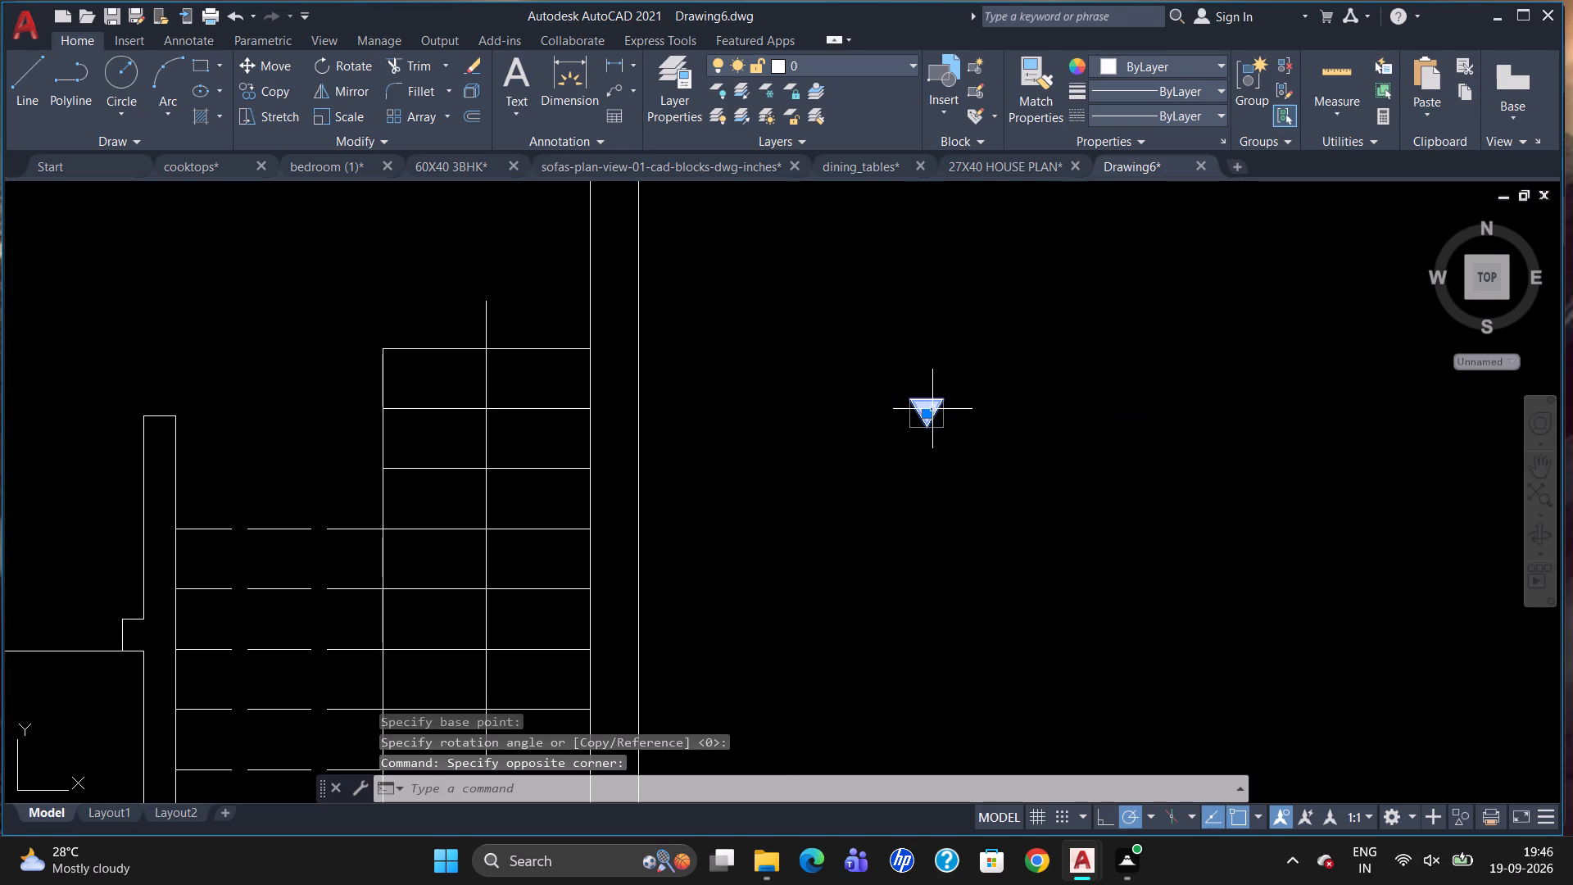
left_click_drag(929, 411, 910, 424)
scroll(811, 447, "down", 2)
scroll(682, 590, "up", 4)
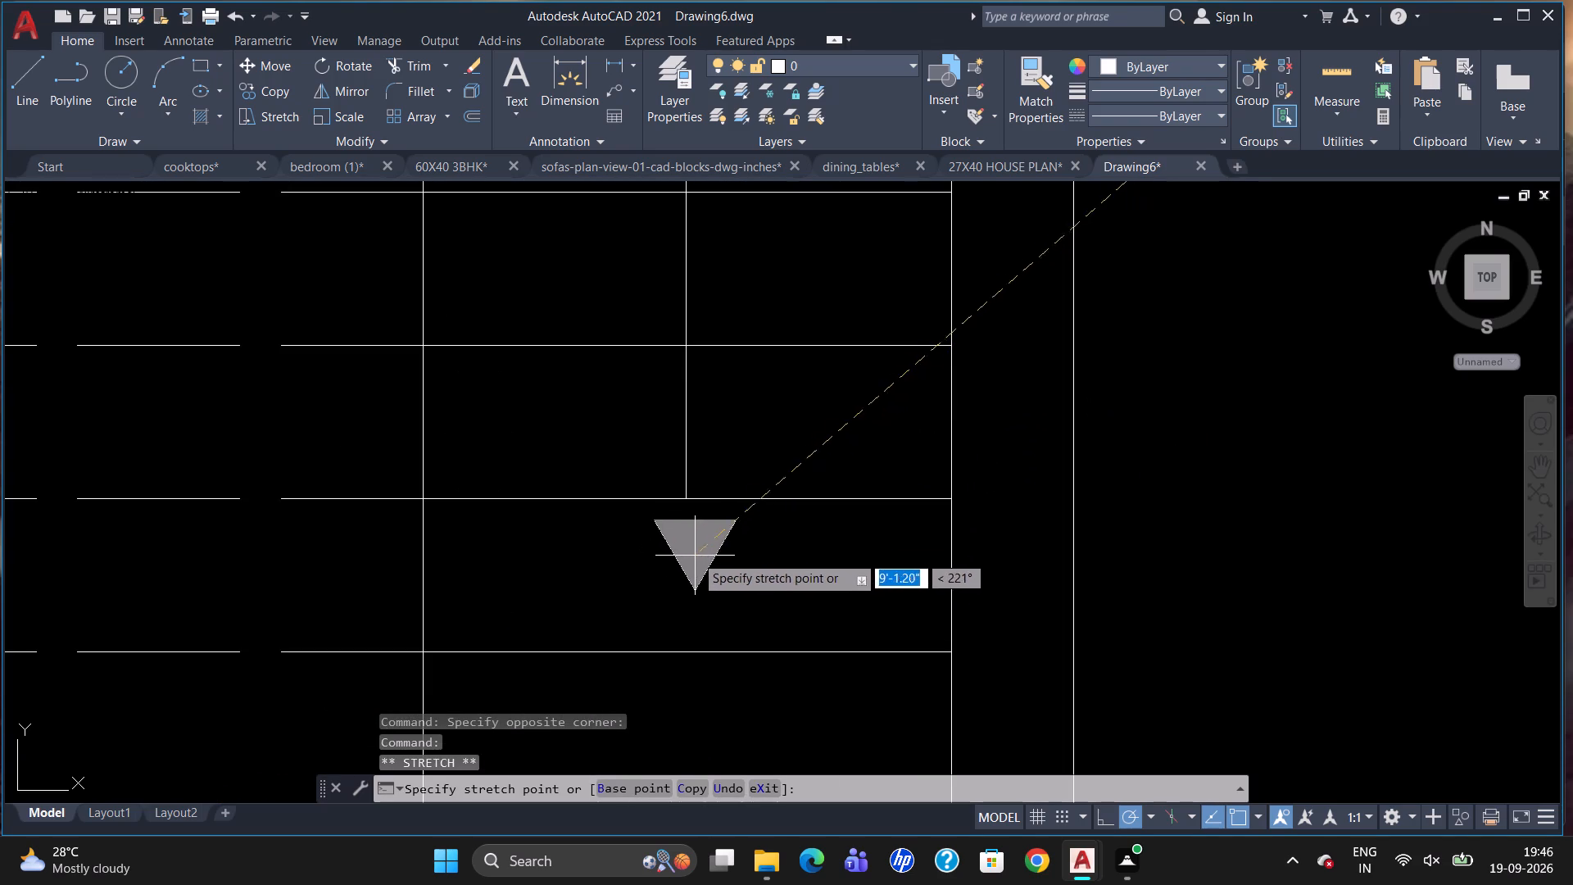
left_click(687, 524)
key("Escape")
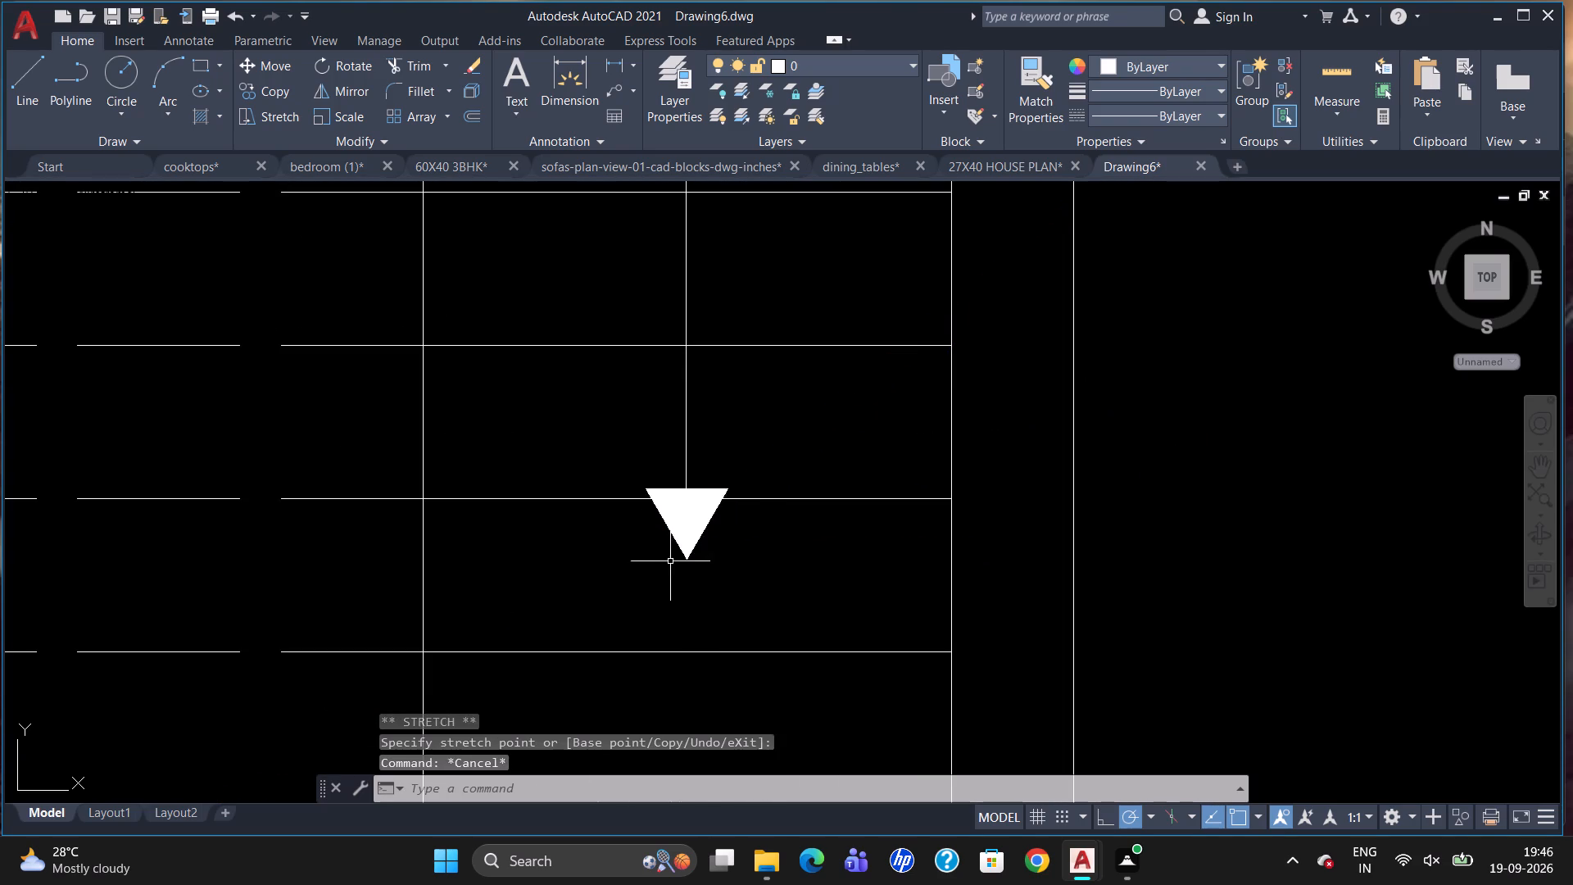
Draw a door jamb line across the wall below the staircase, starting 4" from the lower room's upper-left inner corner.
scroll(669, 561, "down", 3)
scroll(779, 502, "down", 1)
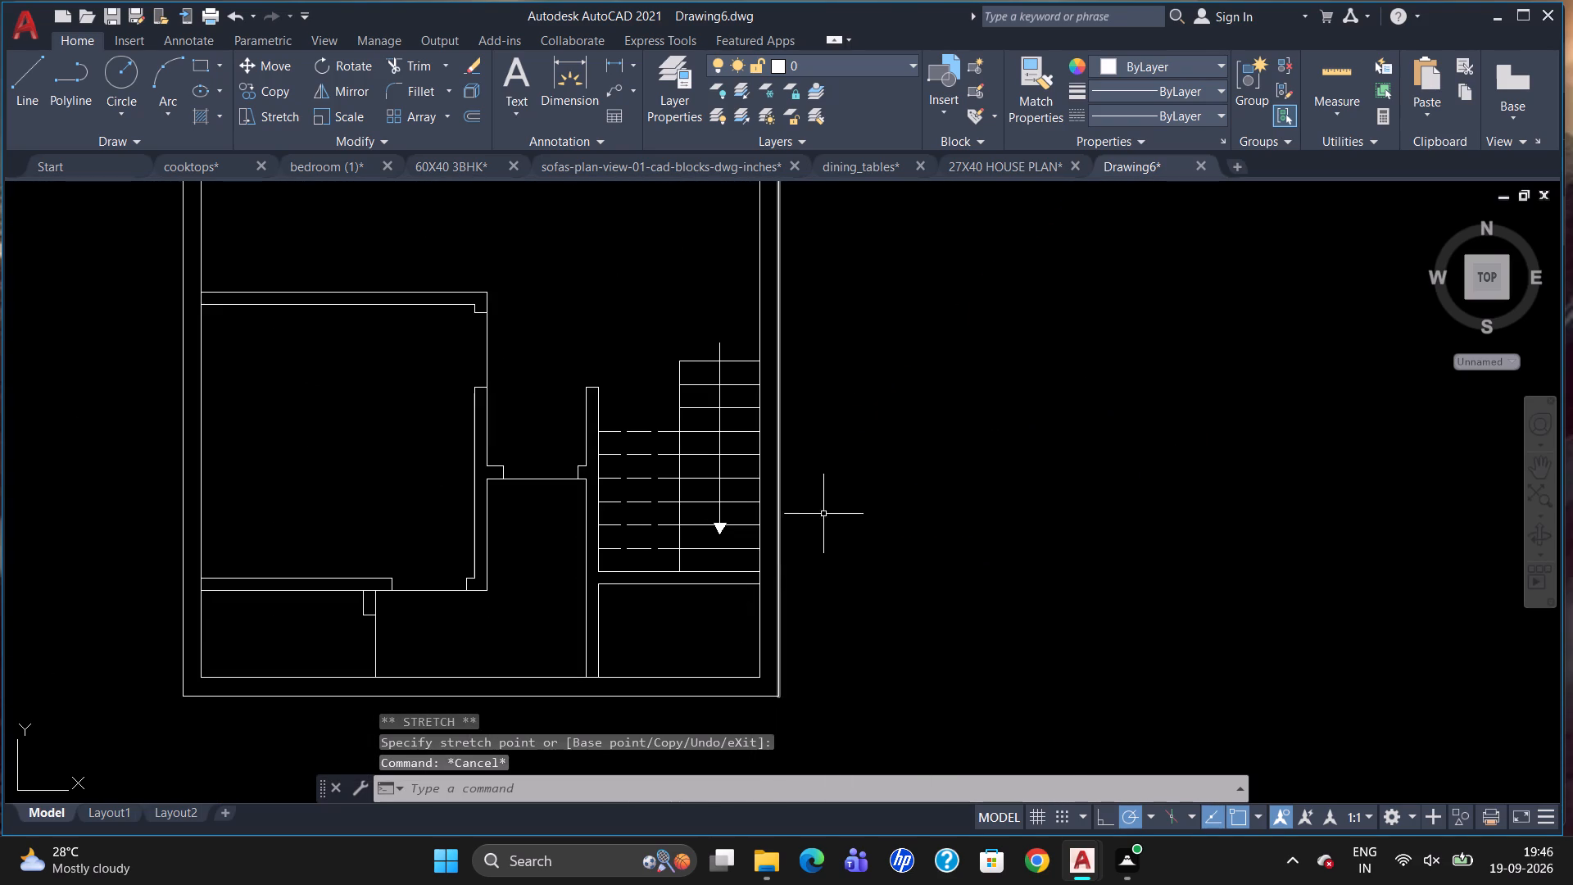
scroll(801, 565, "down", 1)
scroll(708, 627, "up", 1)
scroll(643, 579, "up", 2)
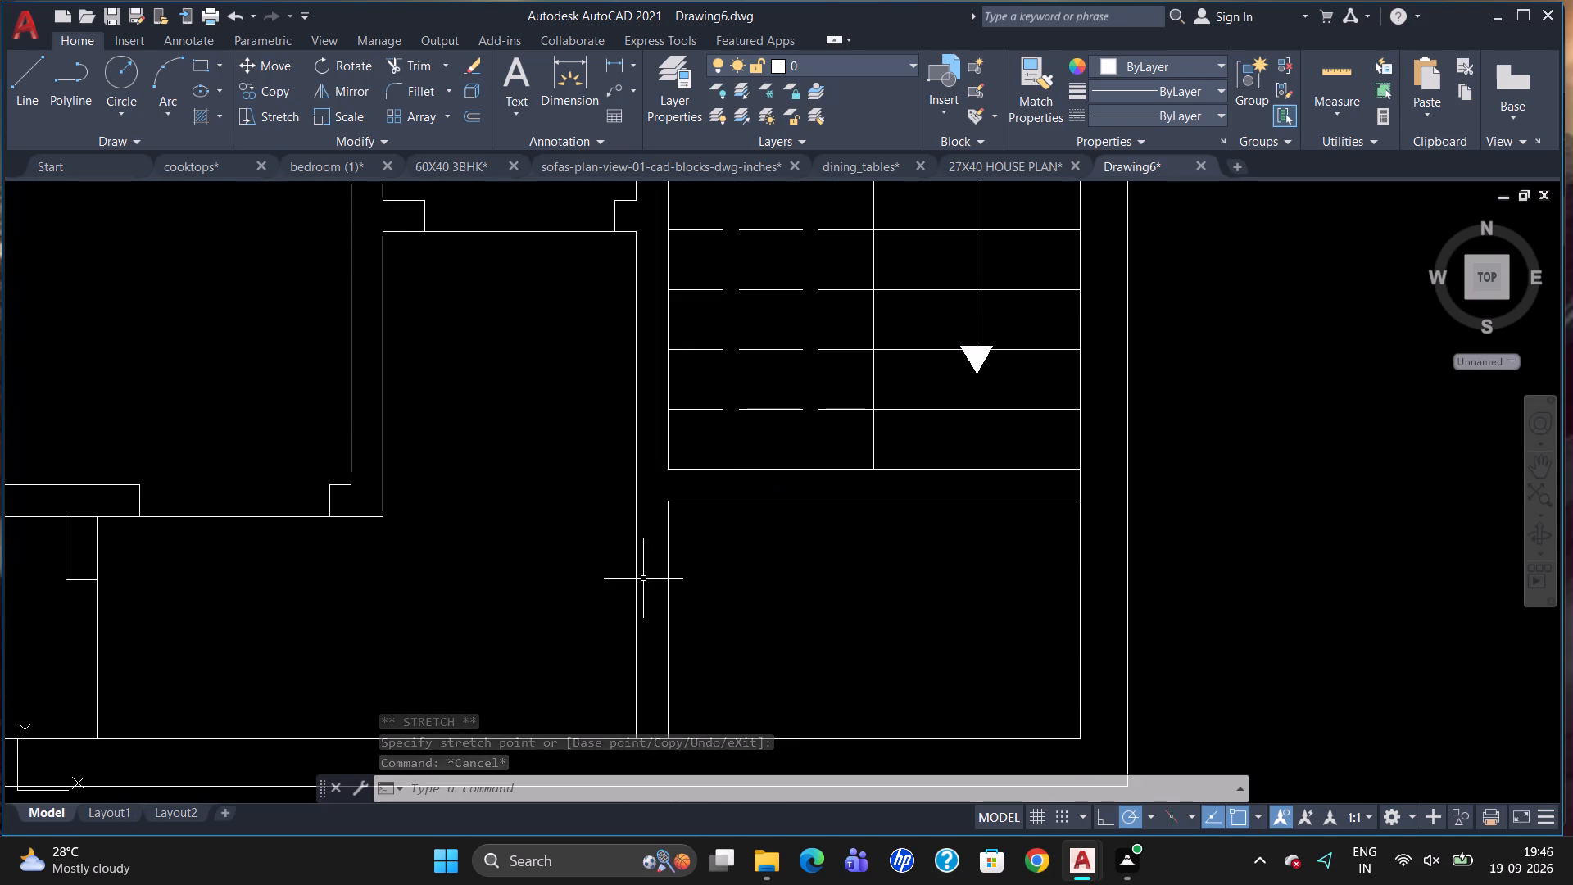
key("l")
key("Return")
type("TK")
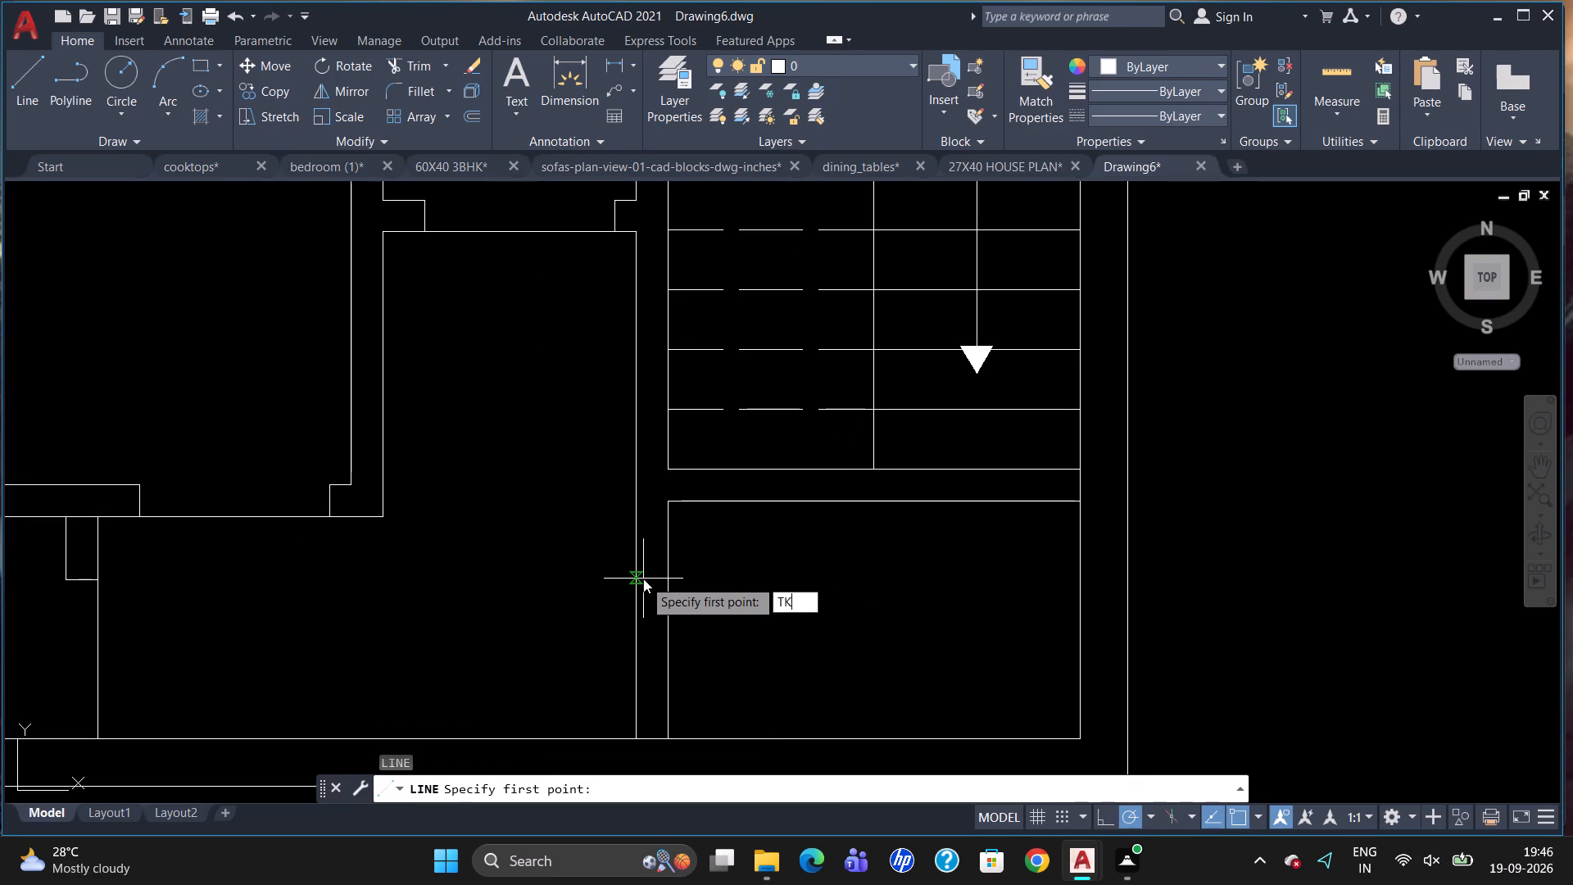
key("Return")
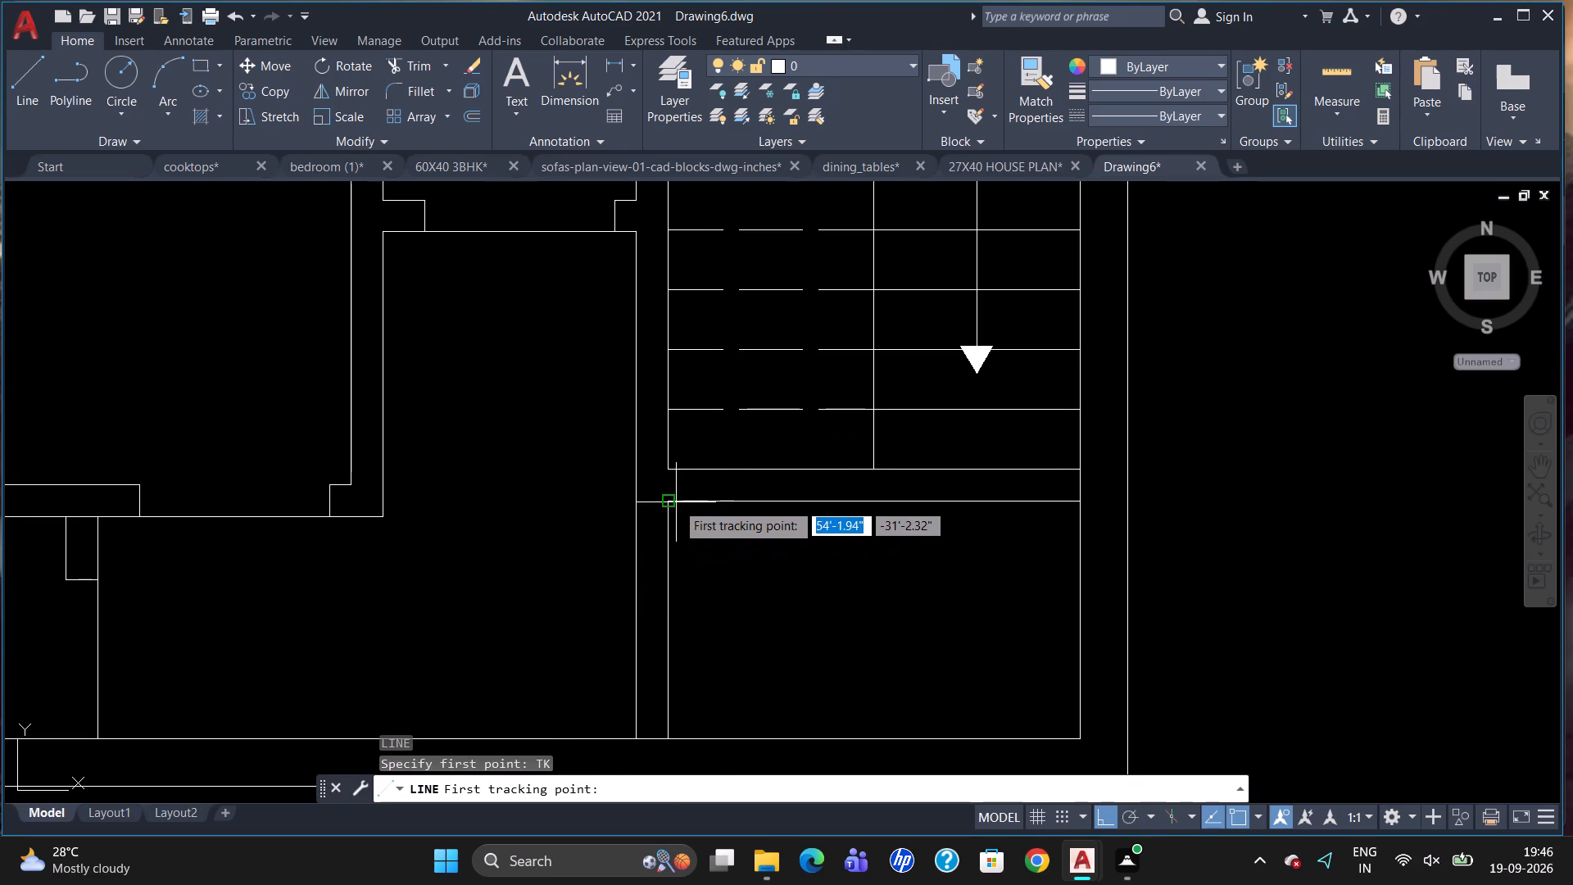
left_click_drag(669, 504, 727, 519)
key("4")
key("Return")
key("Return")
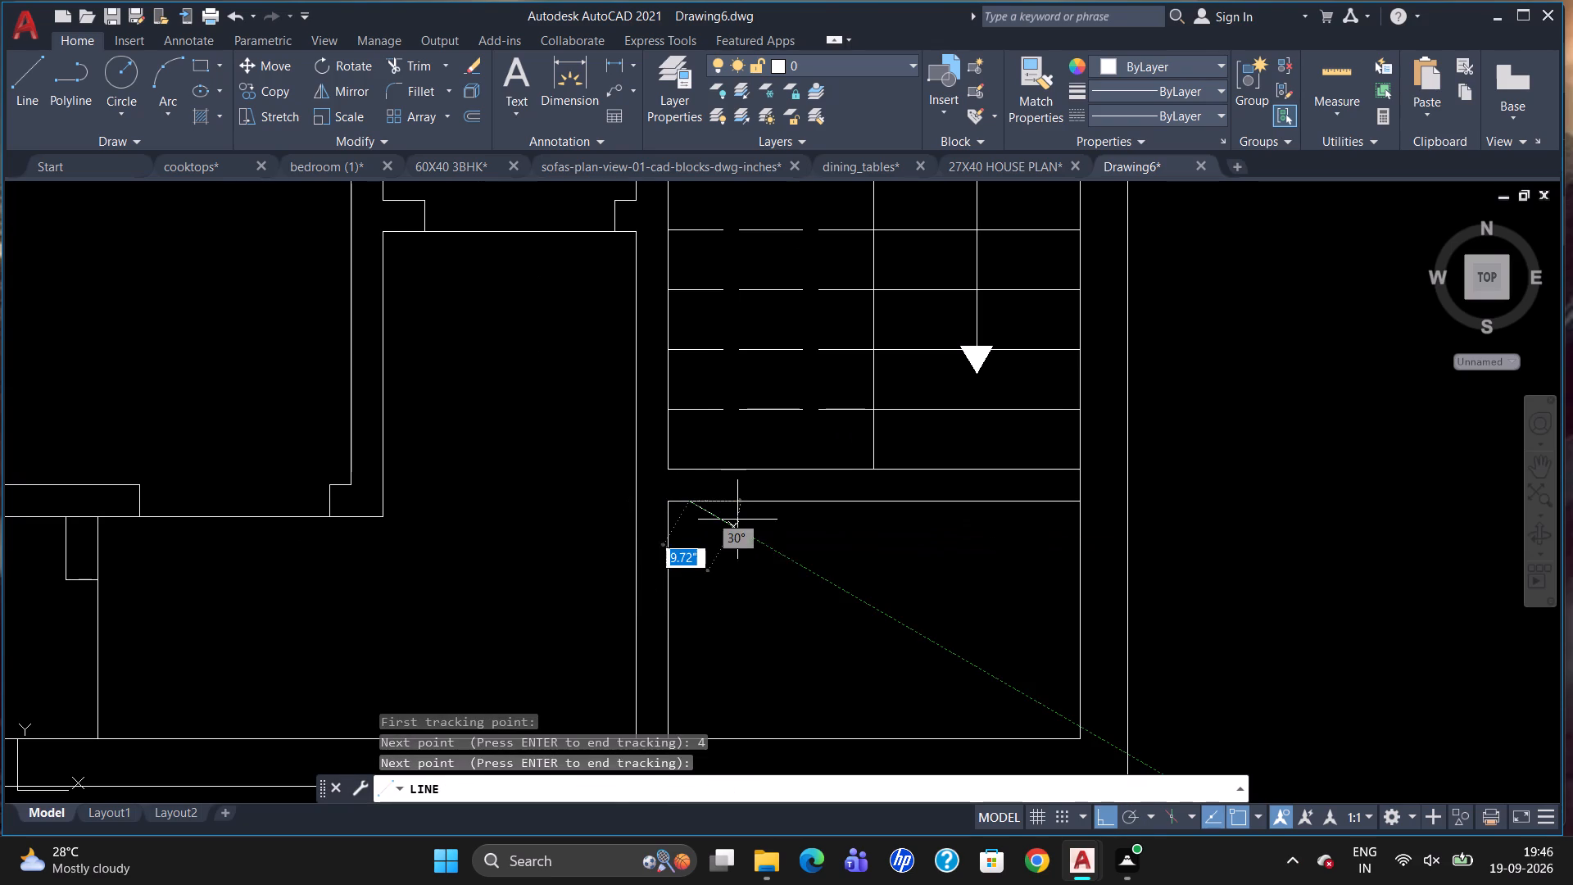
scroll(670, 462, "up", 2)
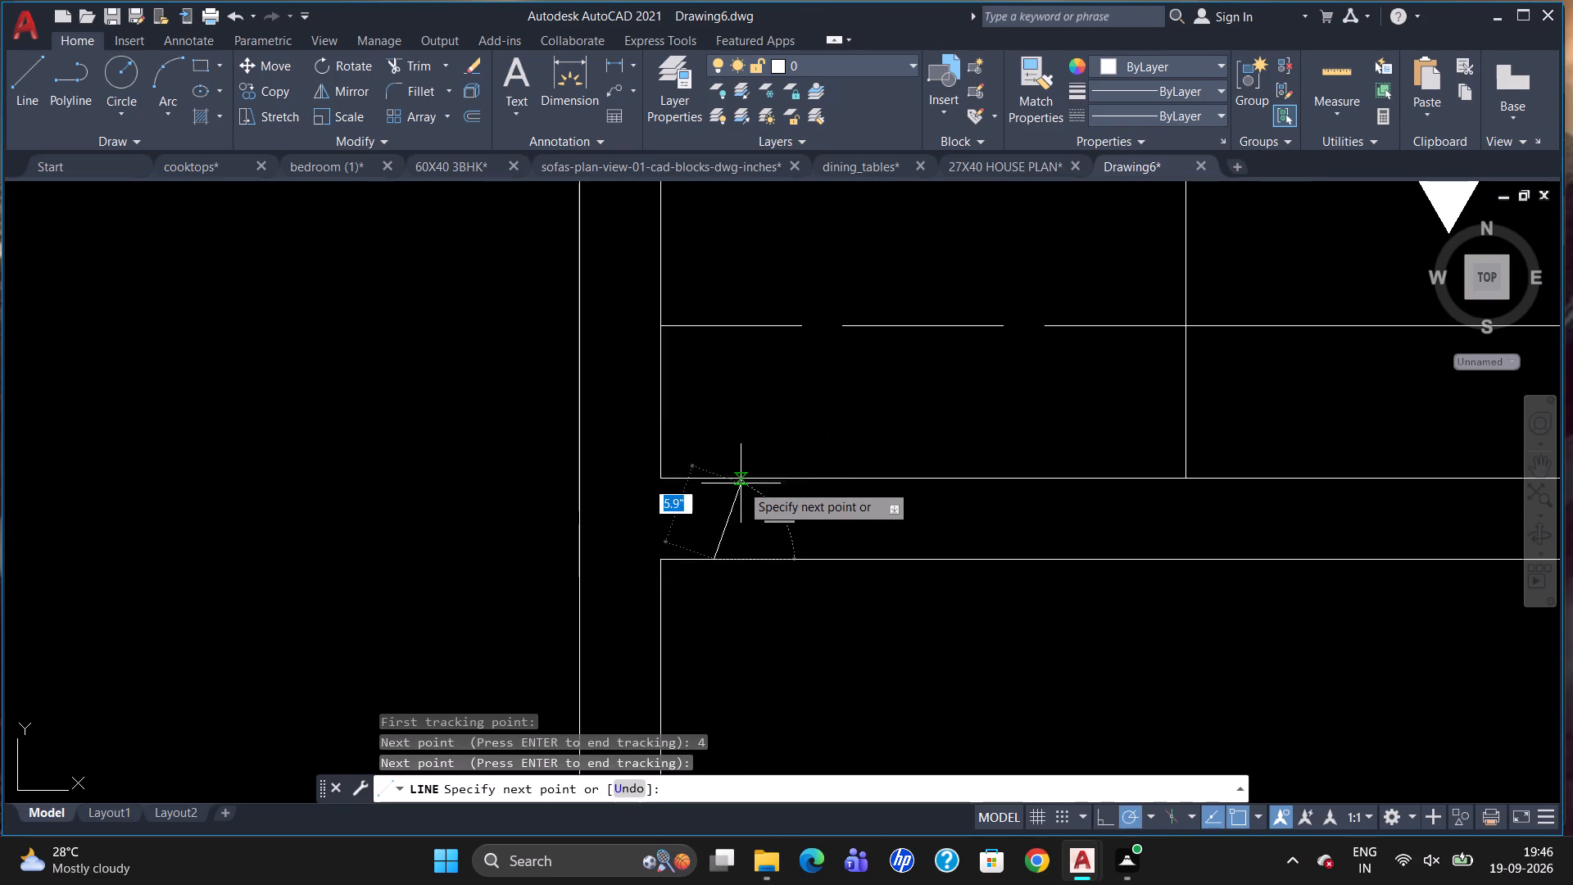
left_click(711, 479)
key("Escape")
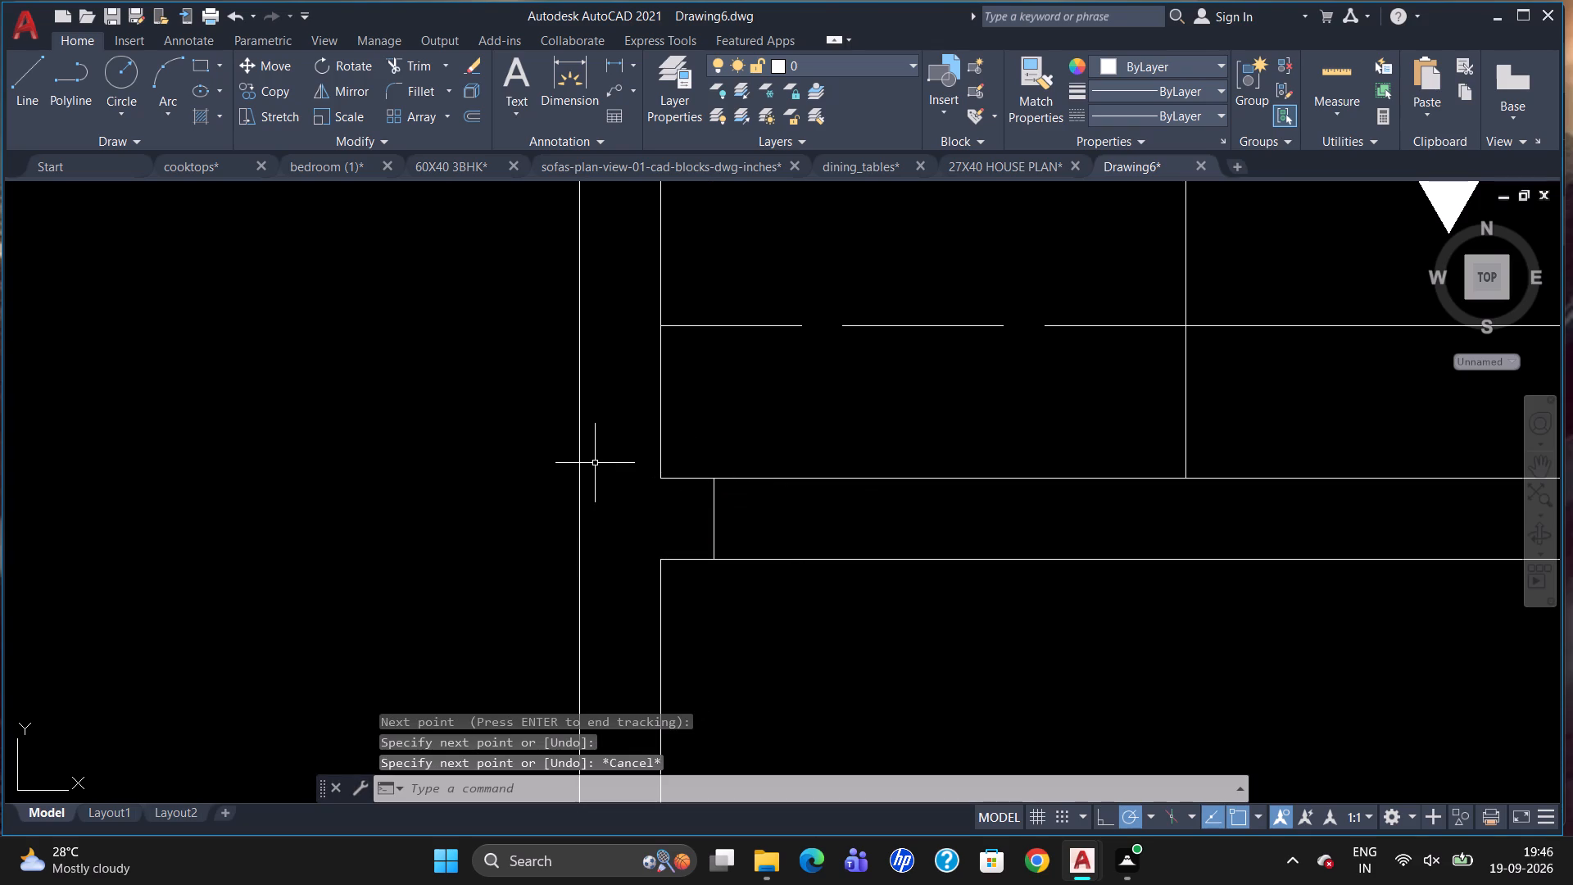
Offset the new jamb line 2'6" to the right along the wall below the staircase.
key("o")
key("Return")
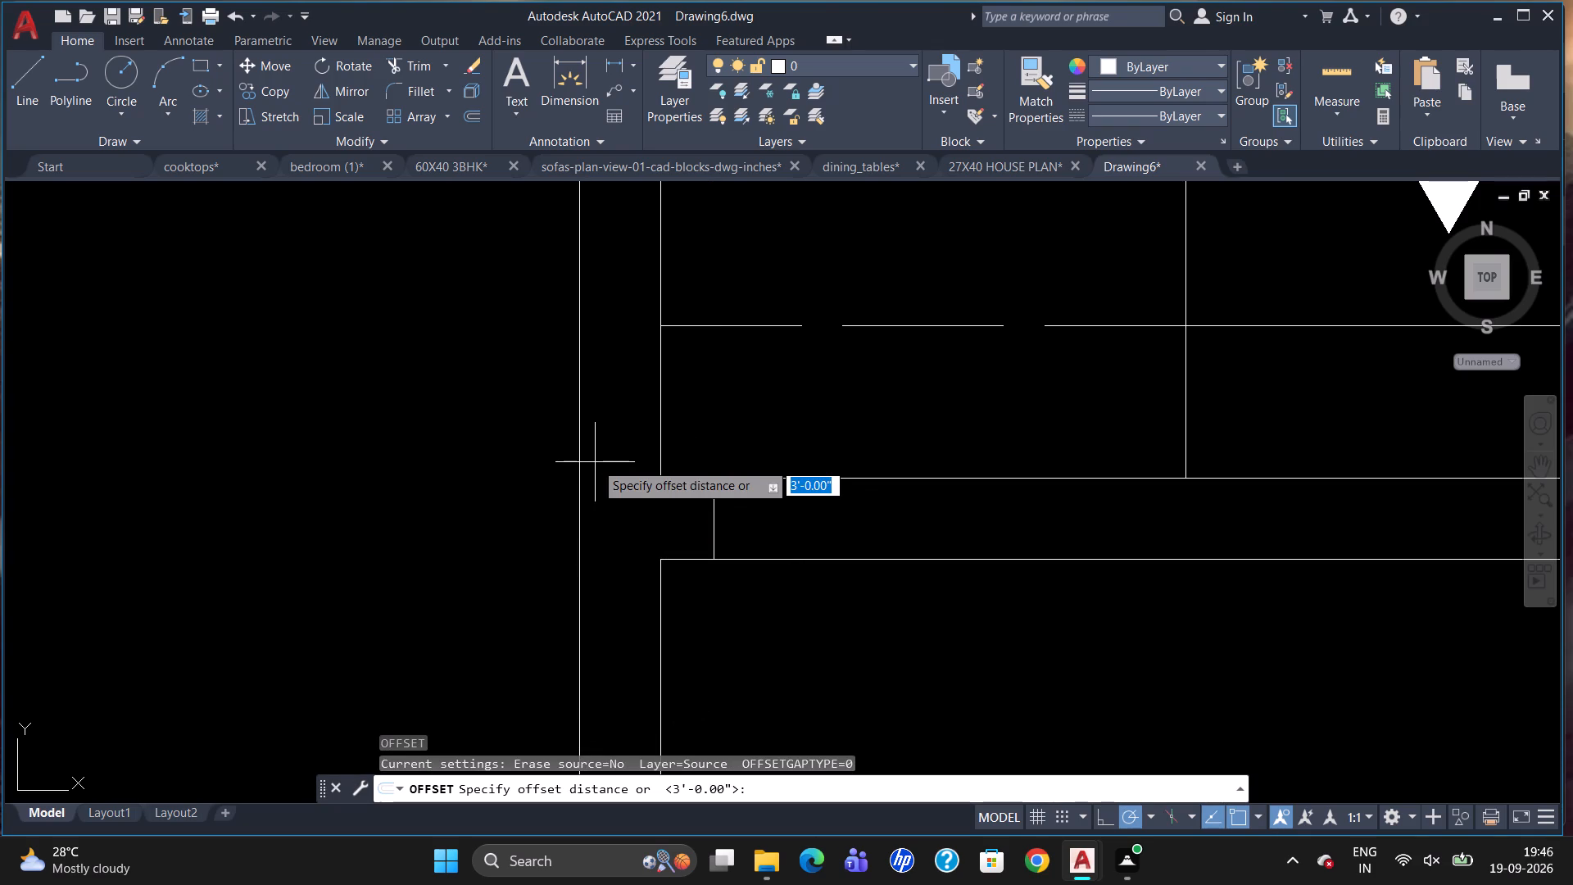
type("2'6\"")
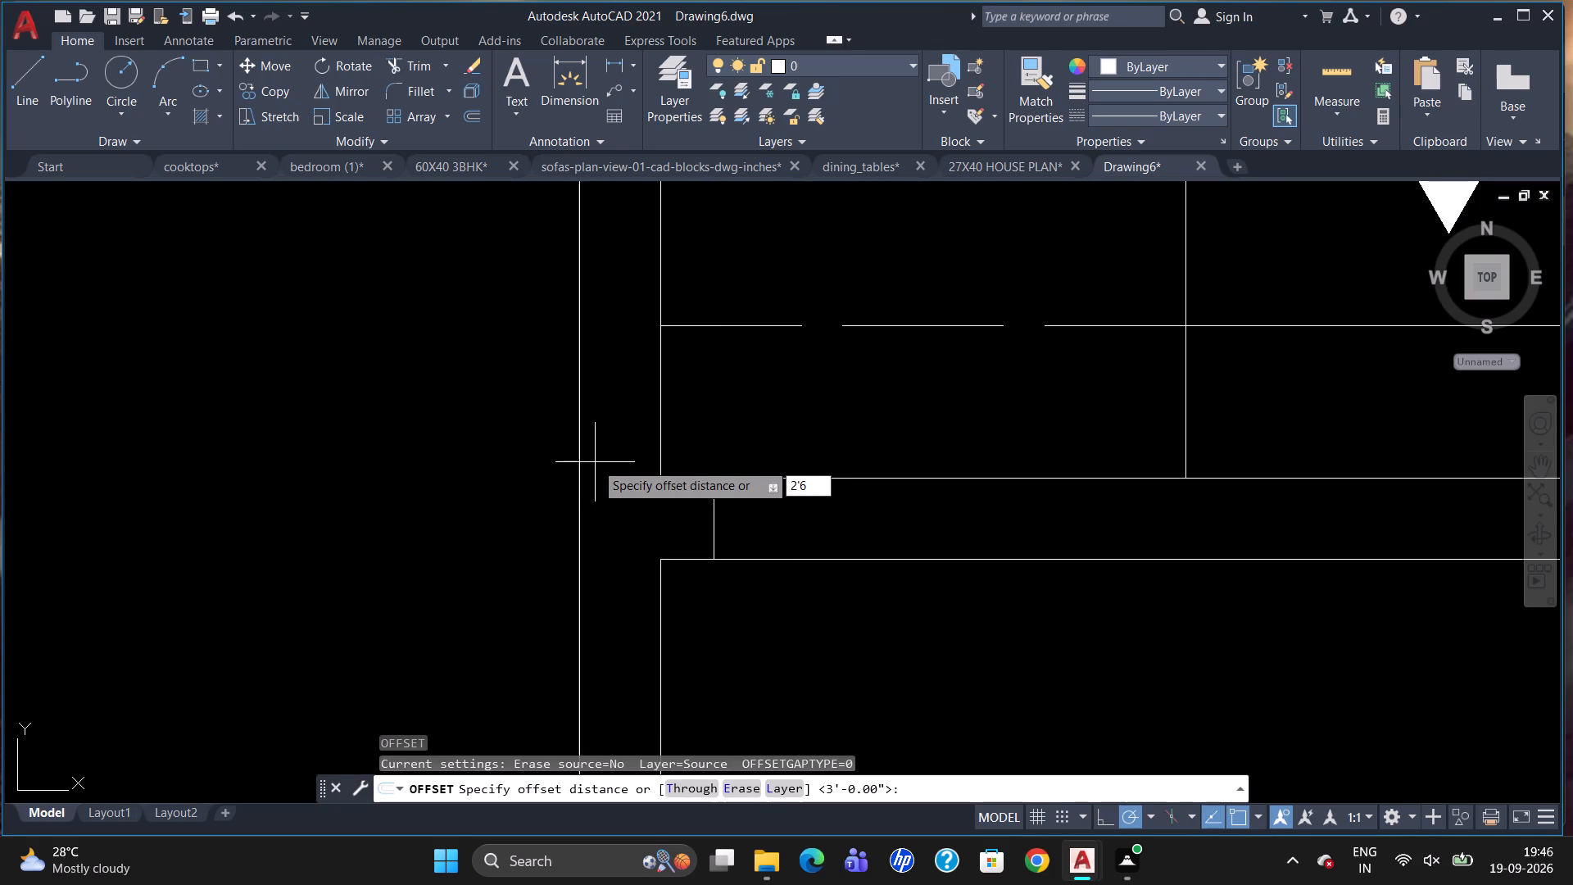
key("Return")
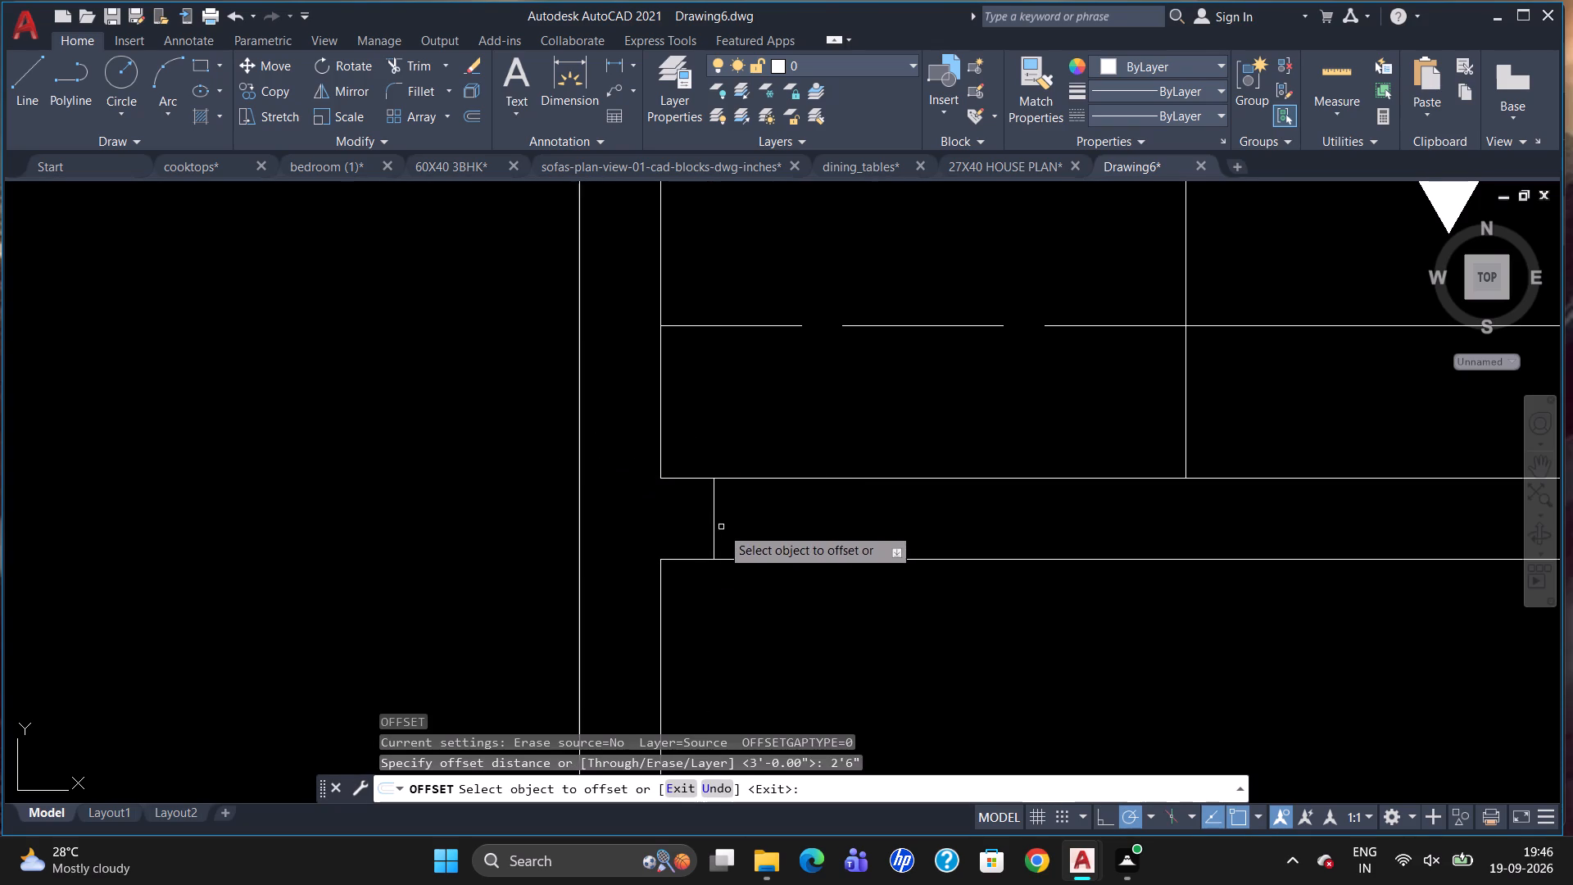
left_click_drag(714, 526, 748, 534)
left_click(935, 533)
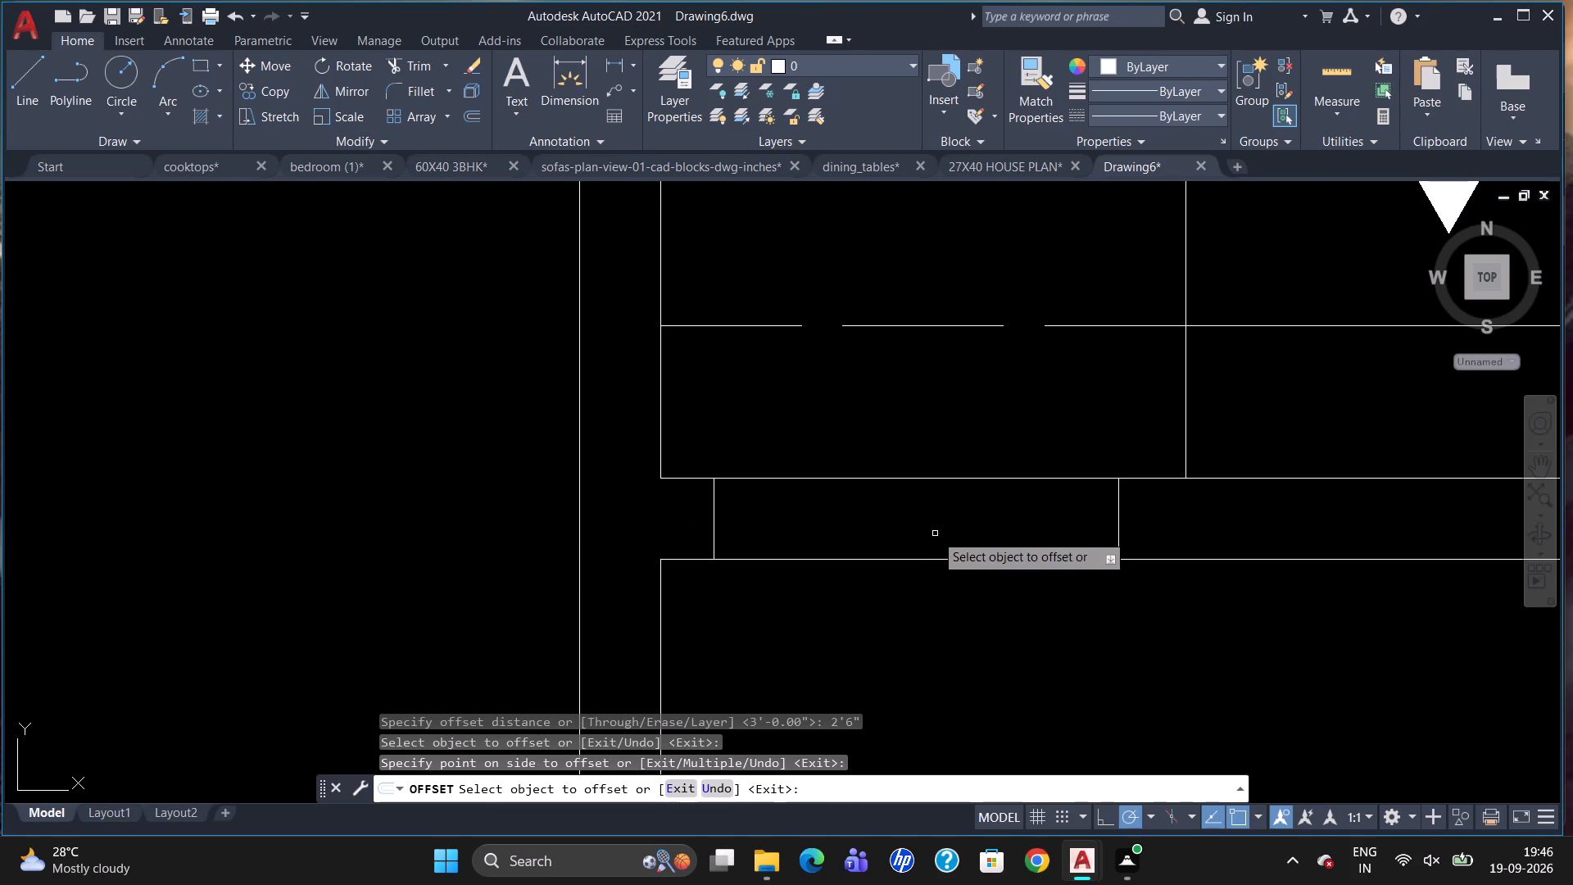
key("Escape")
Trim the lower wall line between the two jambs of the door opening below the staircase.
type("TR")
key("Return")
key("Return")
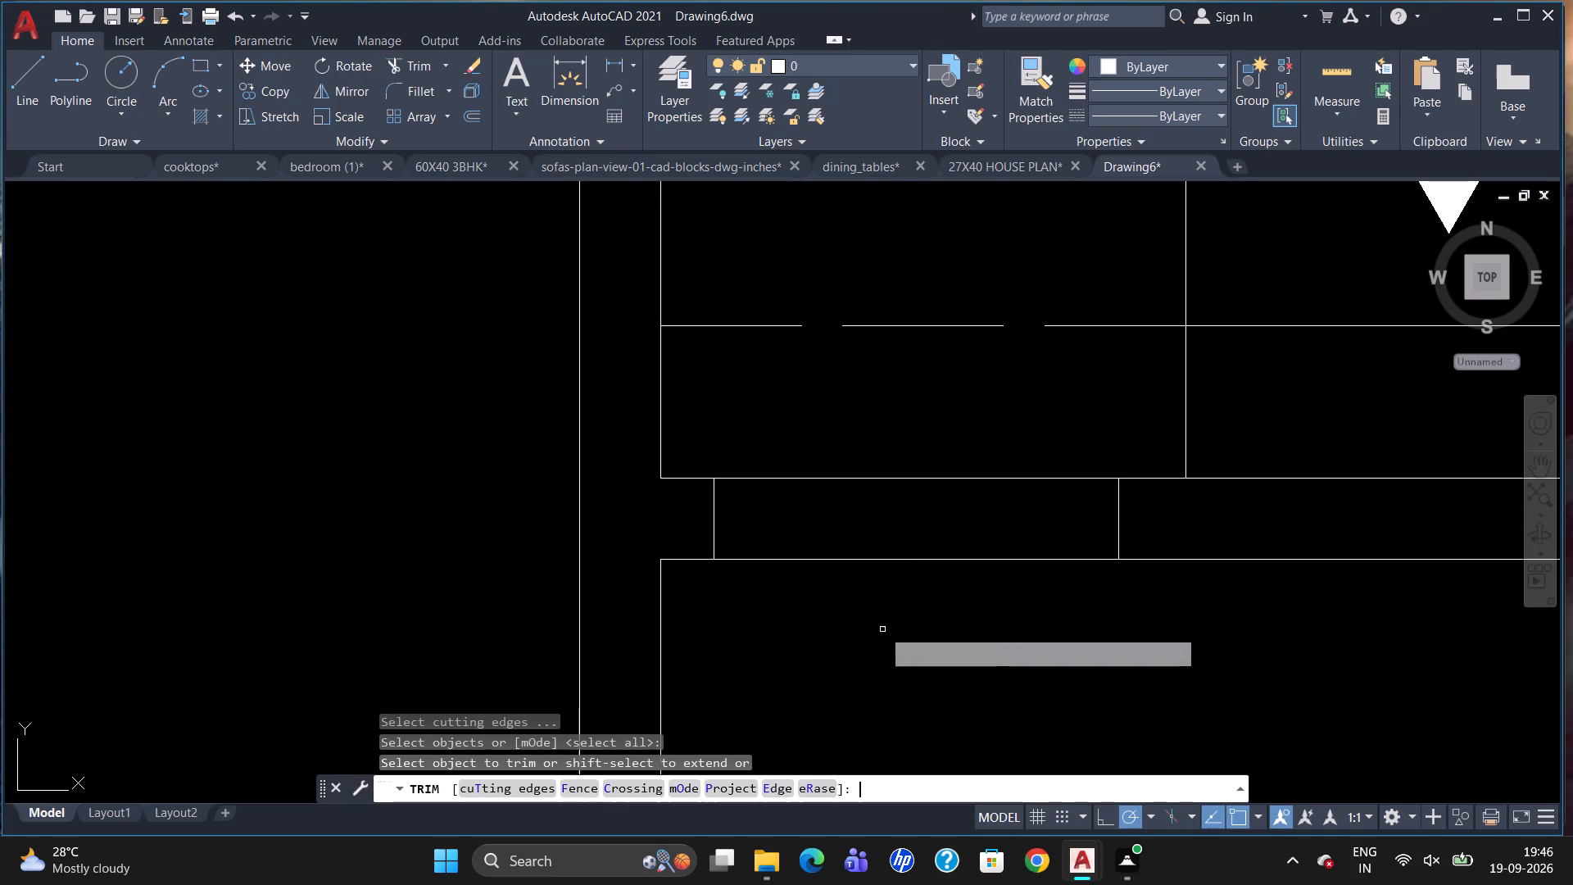
left_click(900, 559)
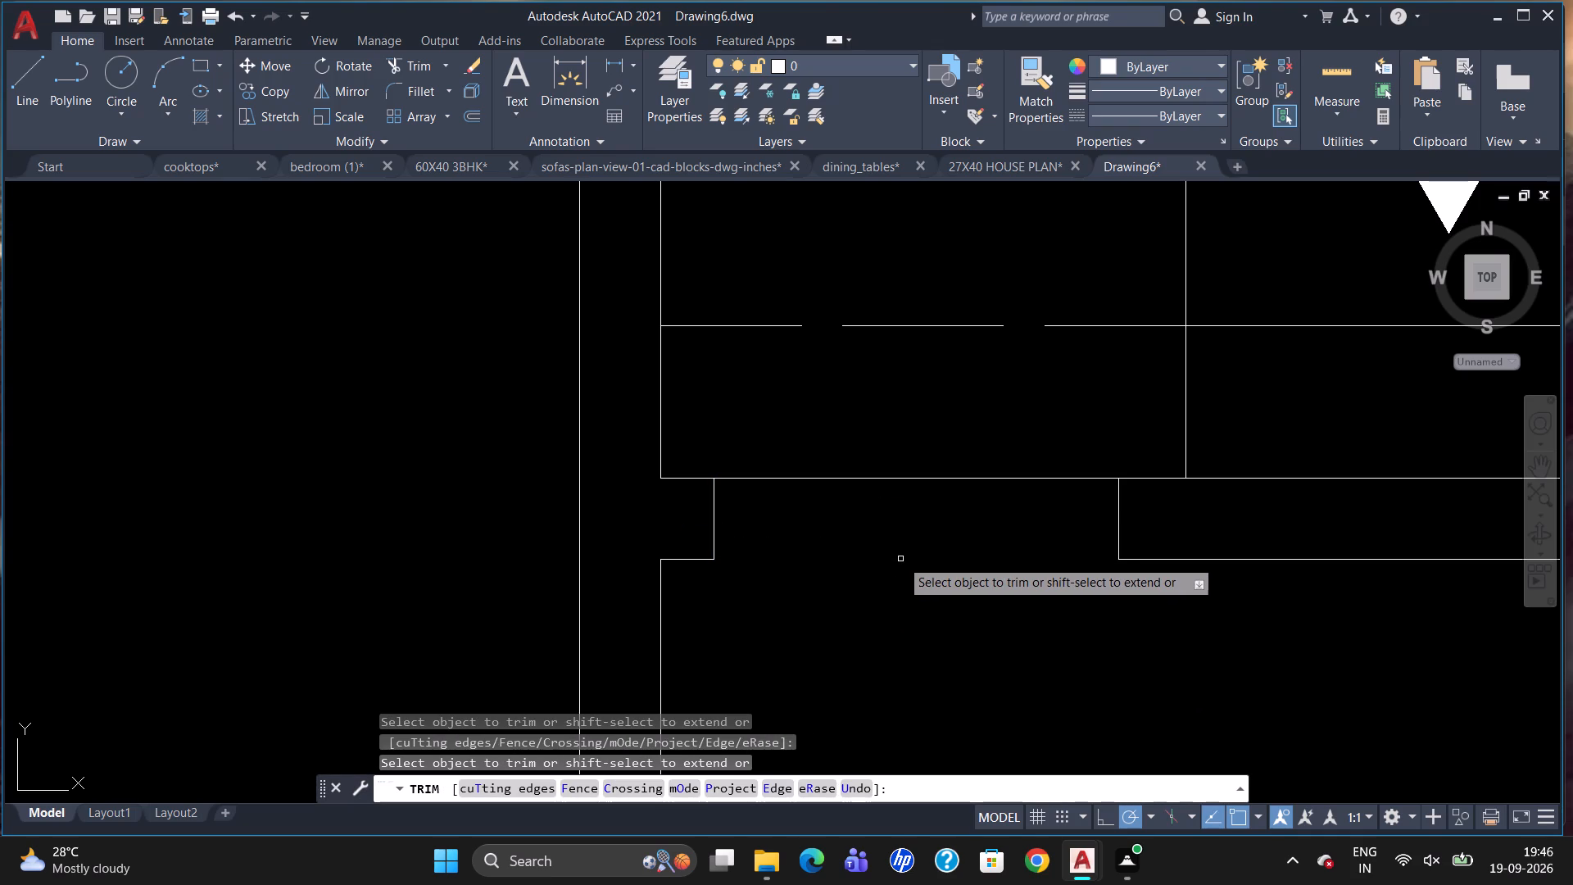
key("Escape")
Draw a line across the bottom exterior wall, aligned with the left face of the partition beside the stairs.
scroll(837, 412, "down", 4)
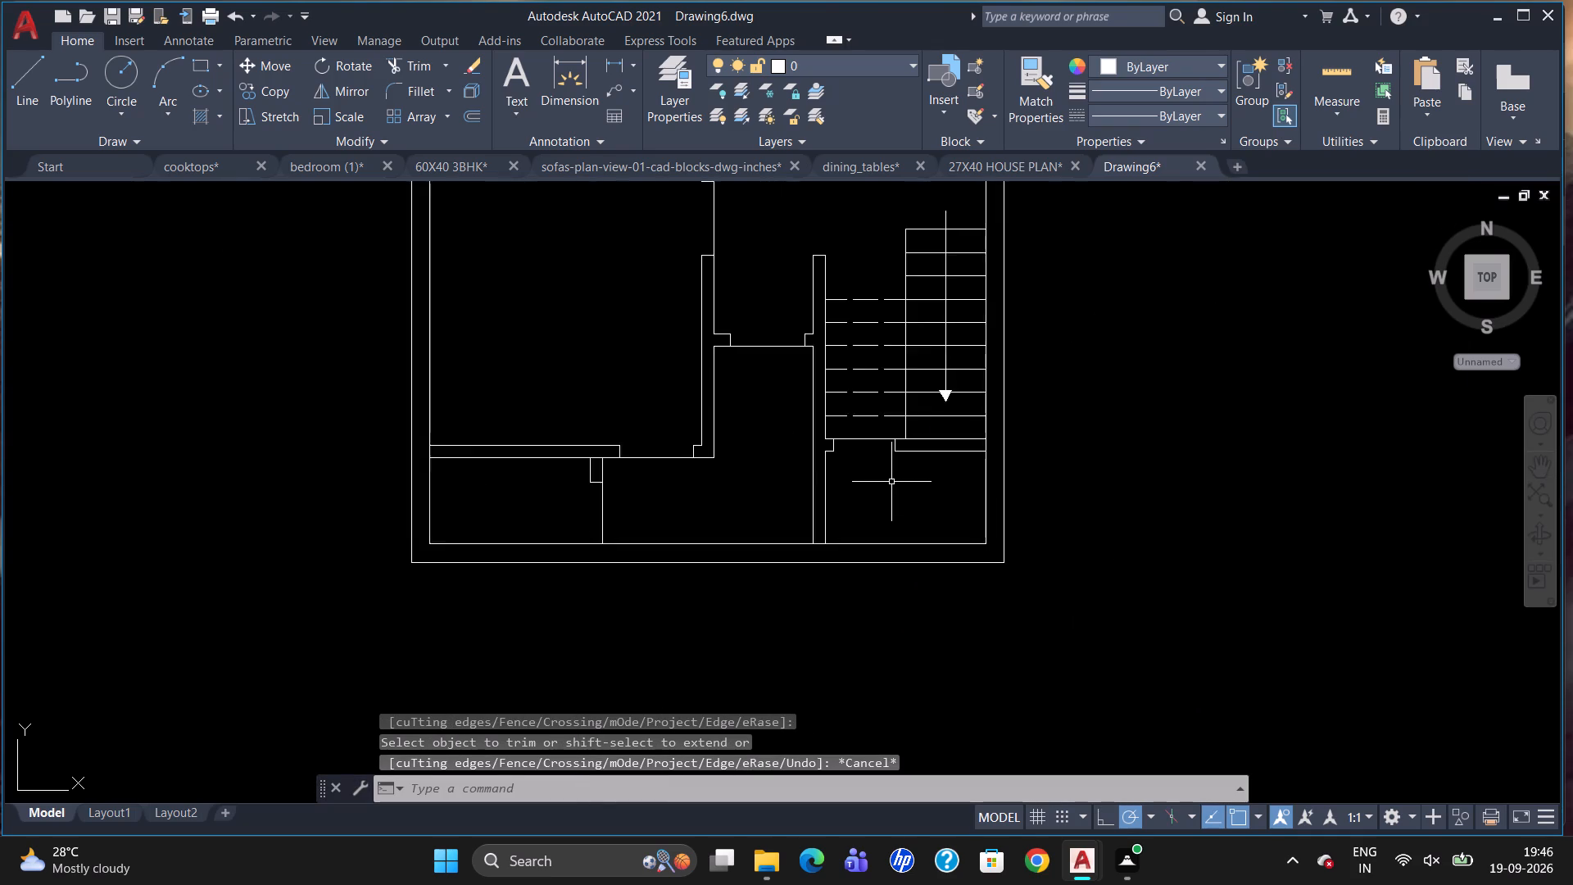
scroll(891, 482, "down", 1)
scroll(880, 543, "up", 2)
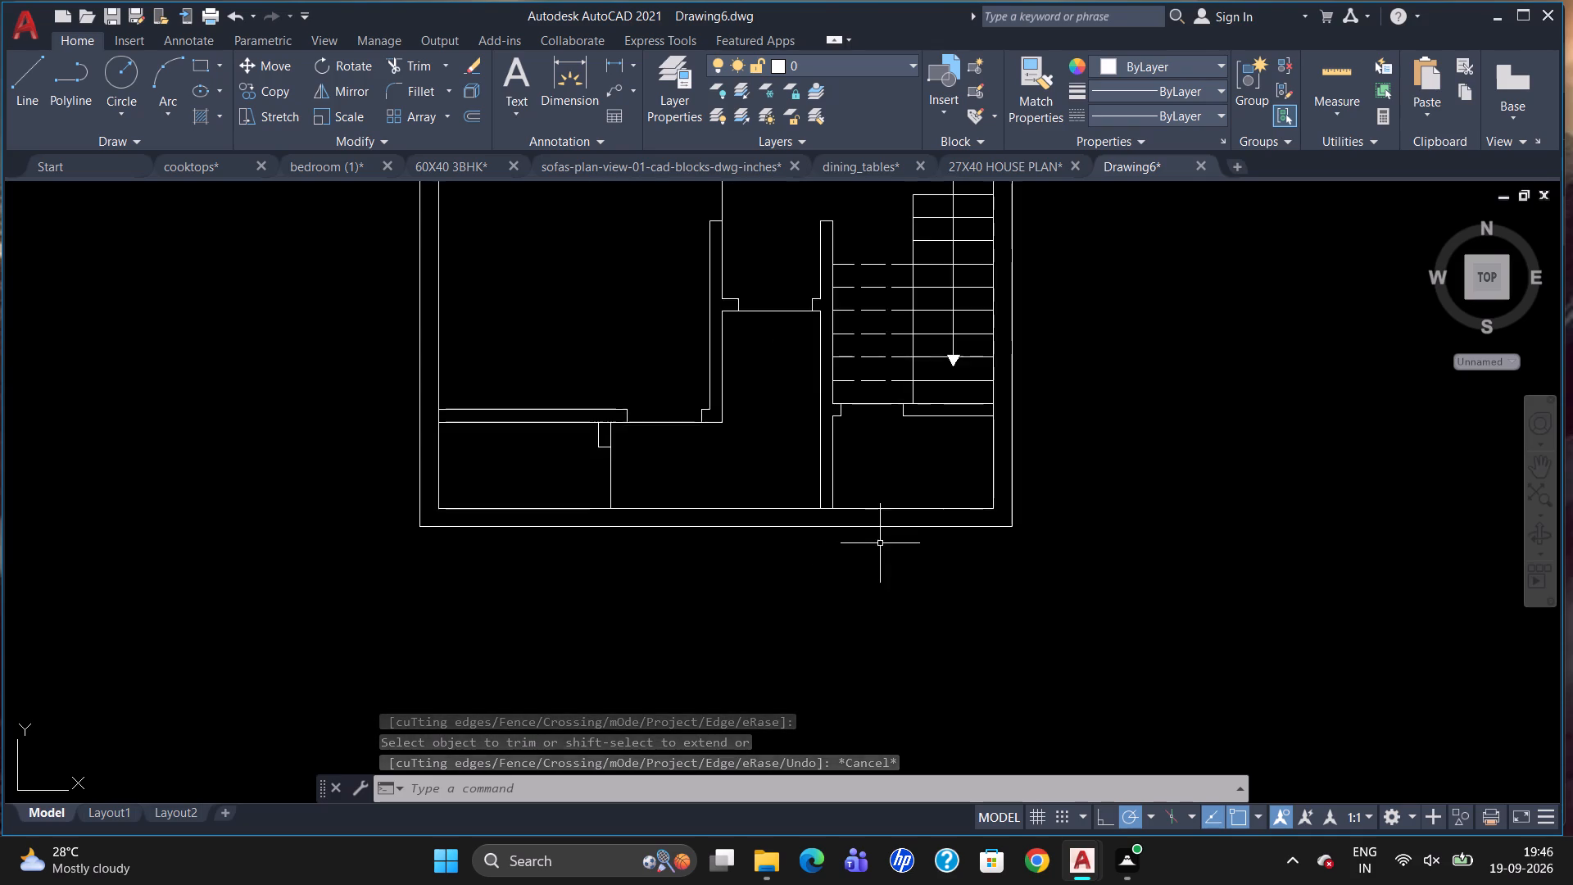
key("l")
key("Return")
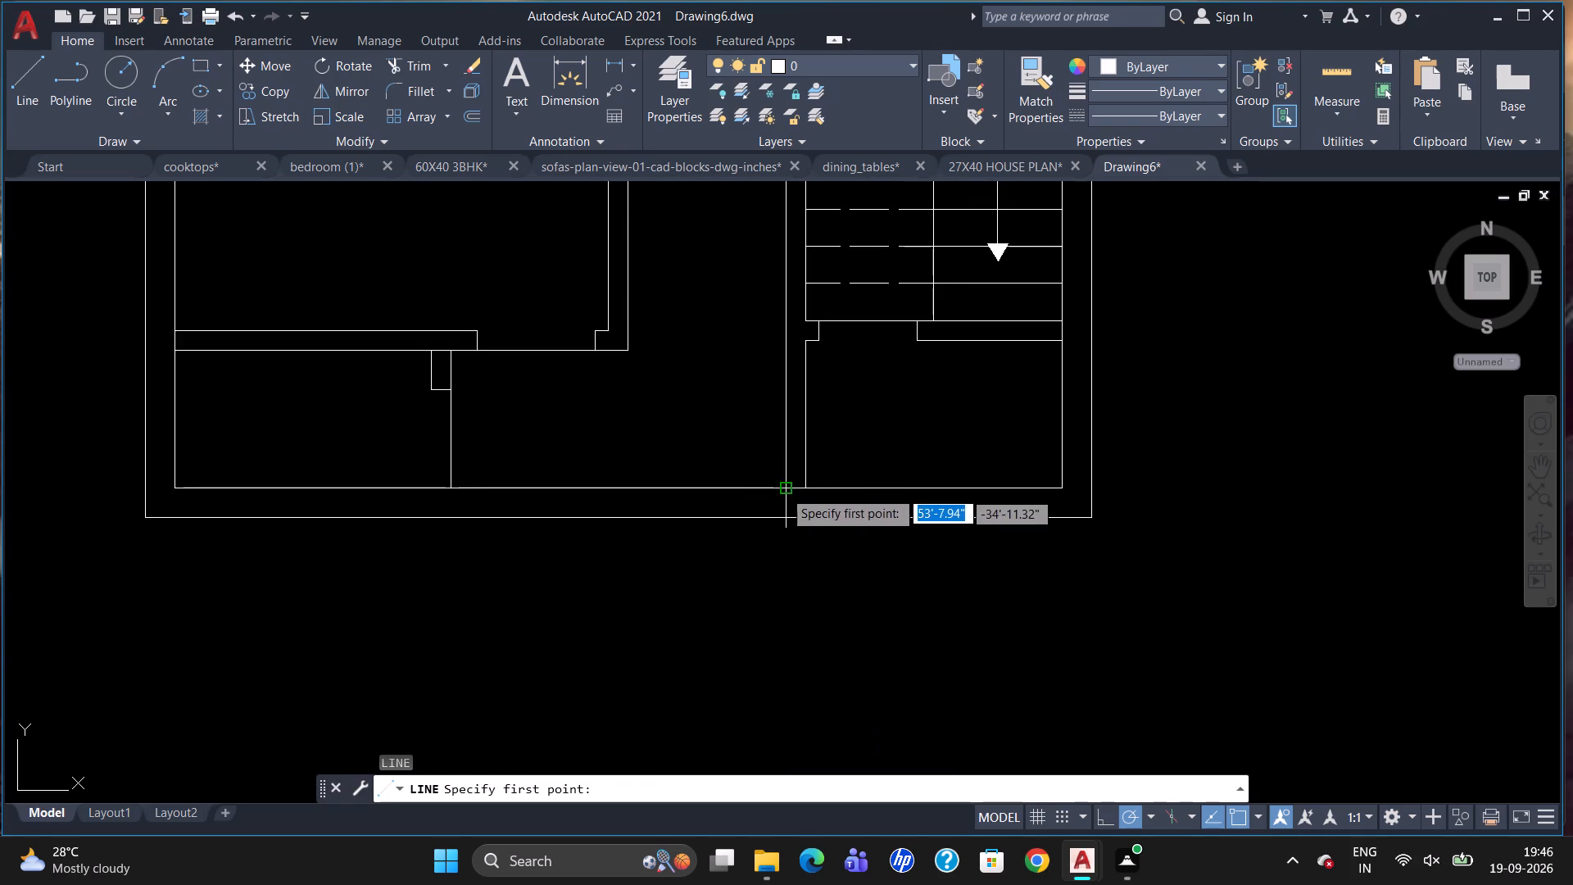
left_click(783, 490)
left_click(782, 516)
key("Escape")
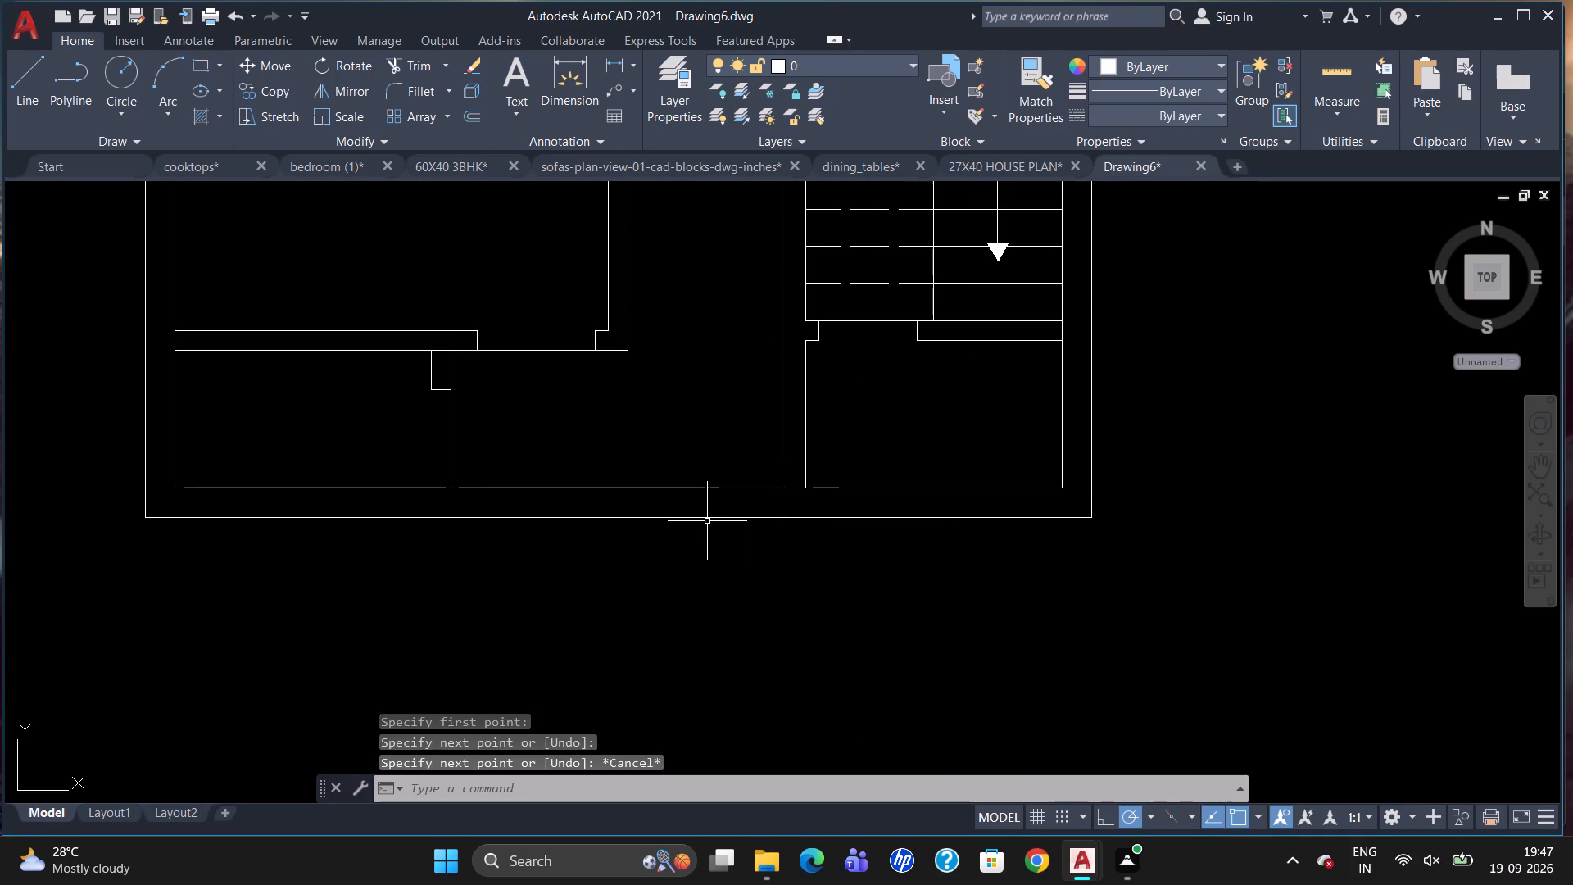
Offset the line across the bottom exterior wall 4'2" to the left.
key("o")
key("Return")
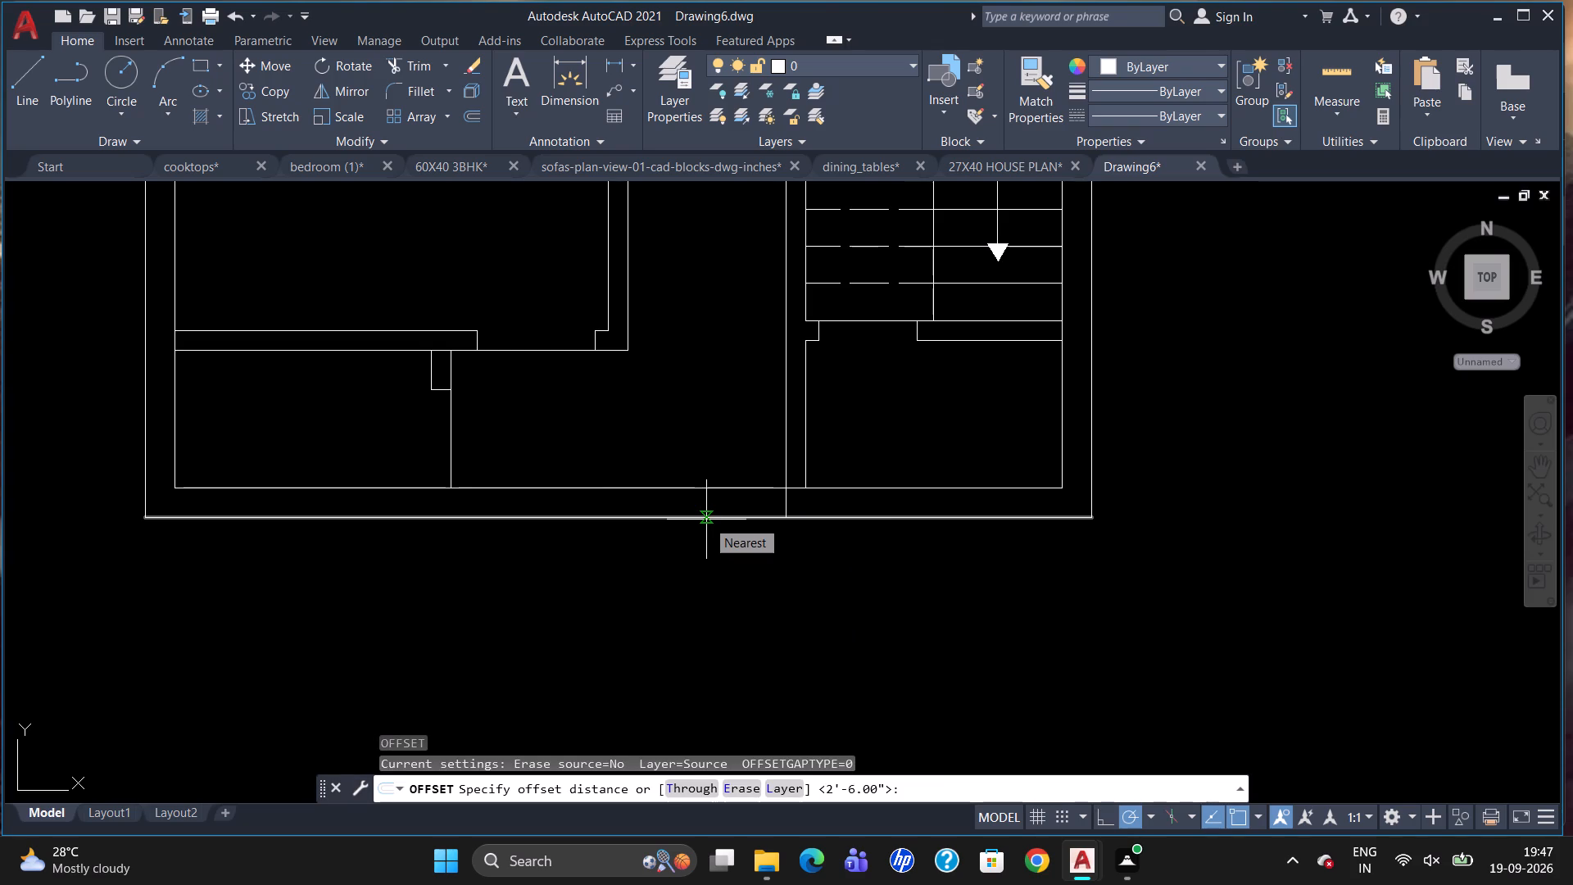
type("4'2\"")
key("Return")
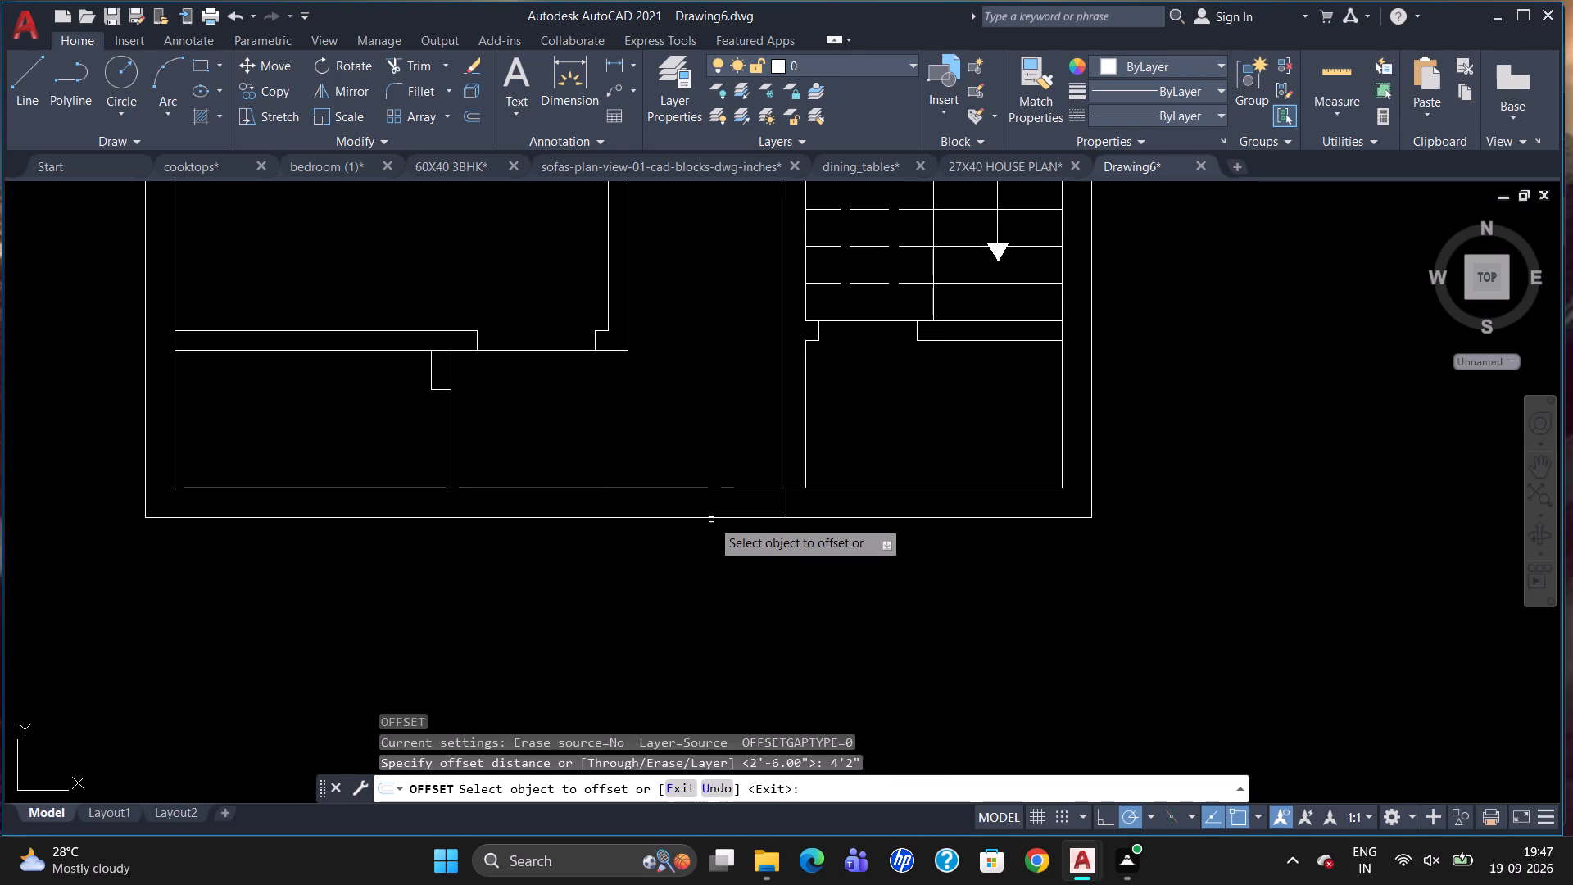
left_click_drag(786, 500, 769, 502)
left_click_drag(728, 503, 718, 516)
scroll(701, 528, "down", 2)
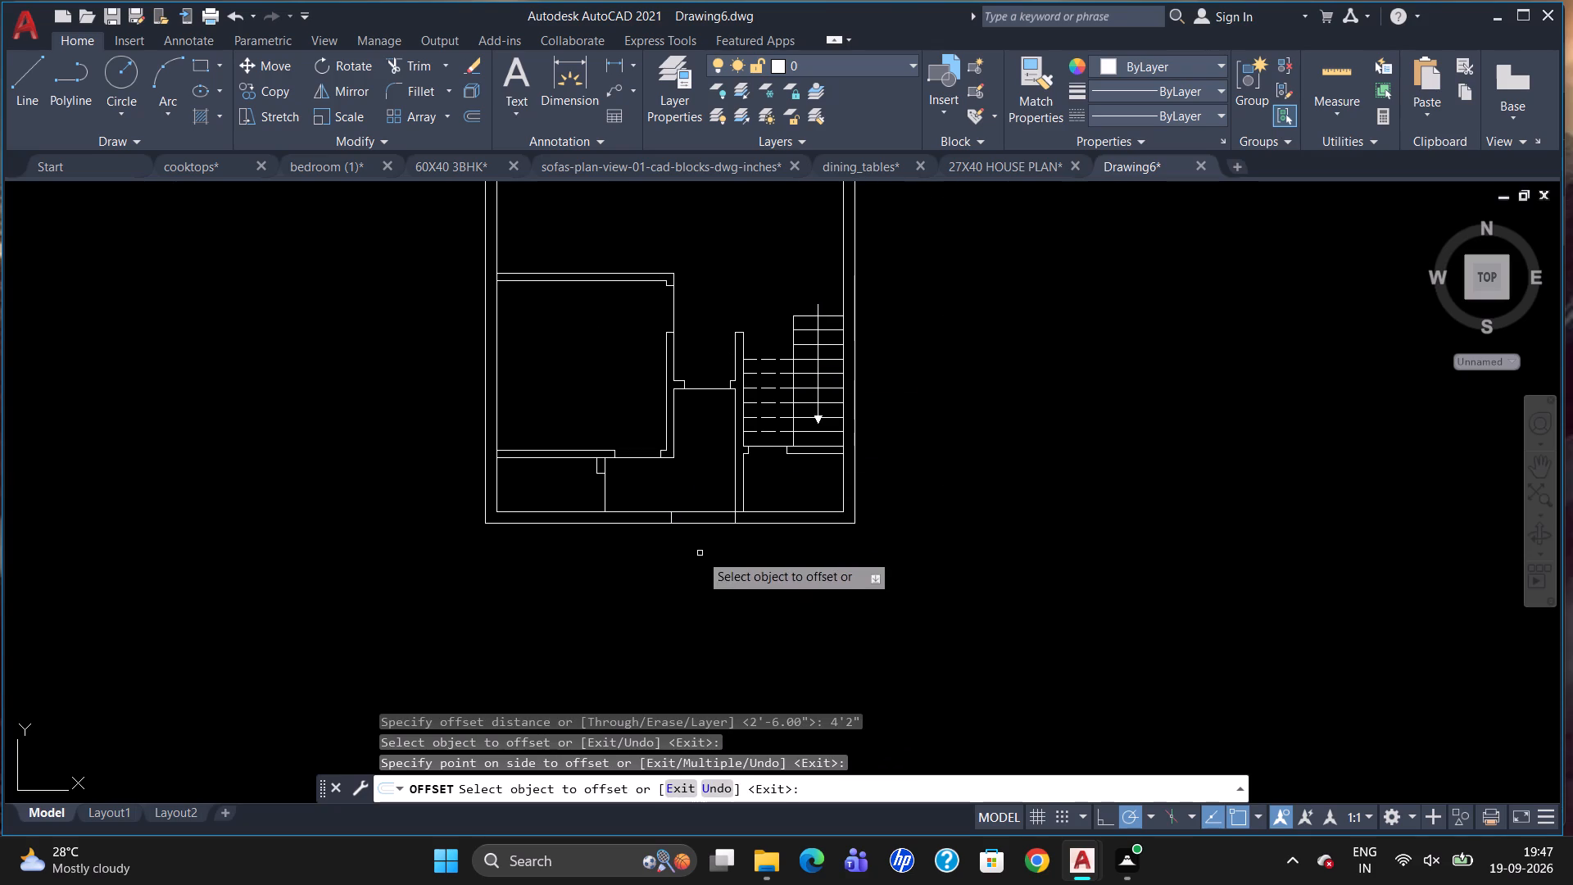
key("Escape")
Break the bottom exterior wall's inner line at its intersections with the two lines crossing the wall.
scroll(732, 574, "up", 2)
key("b")
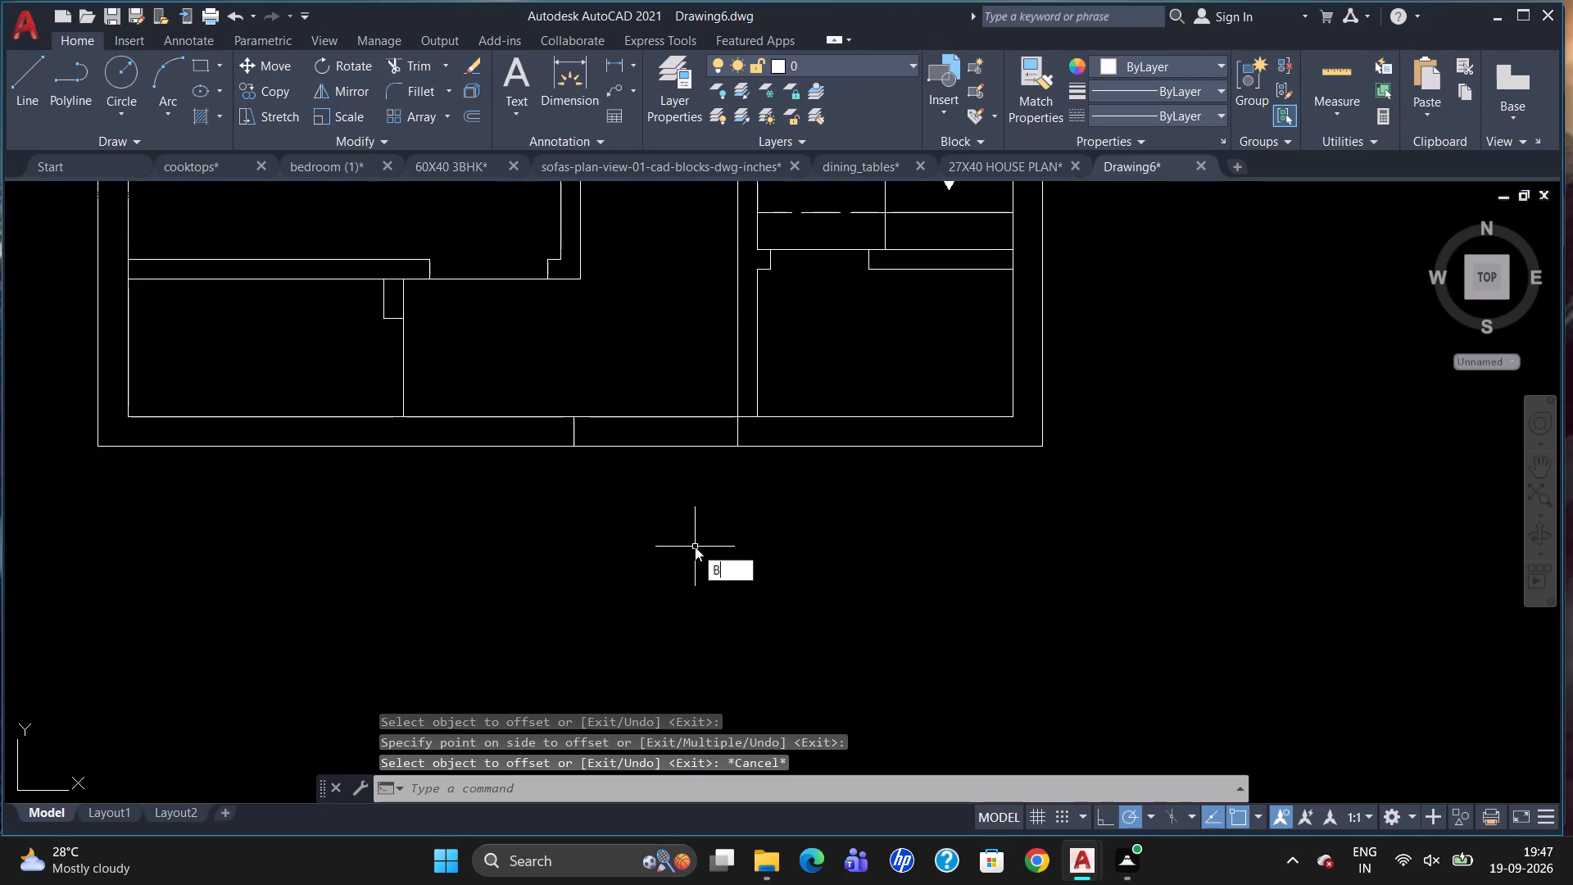
key("r")
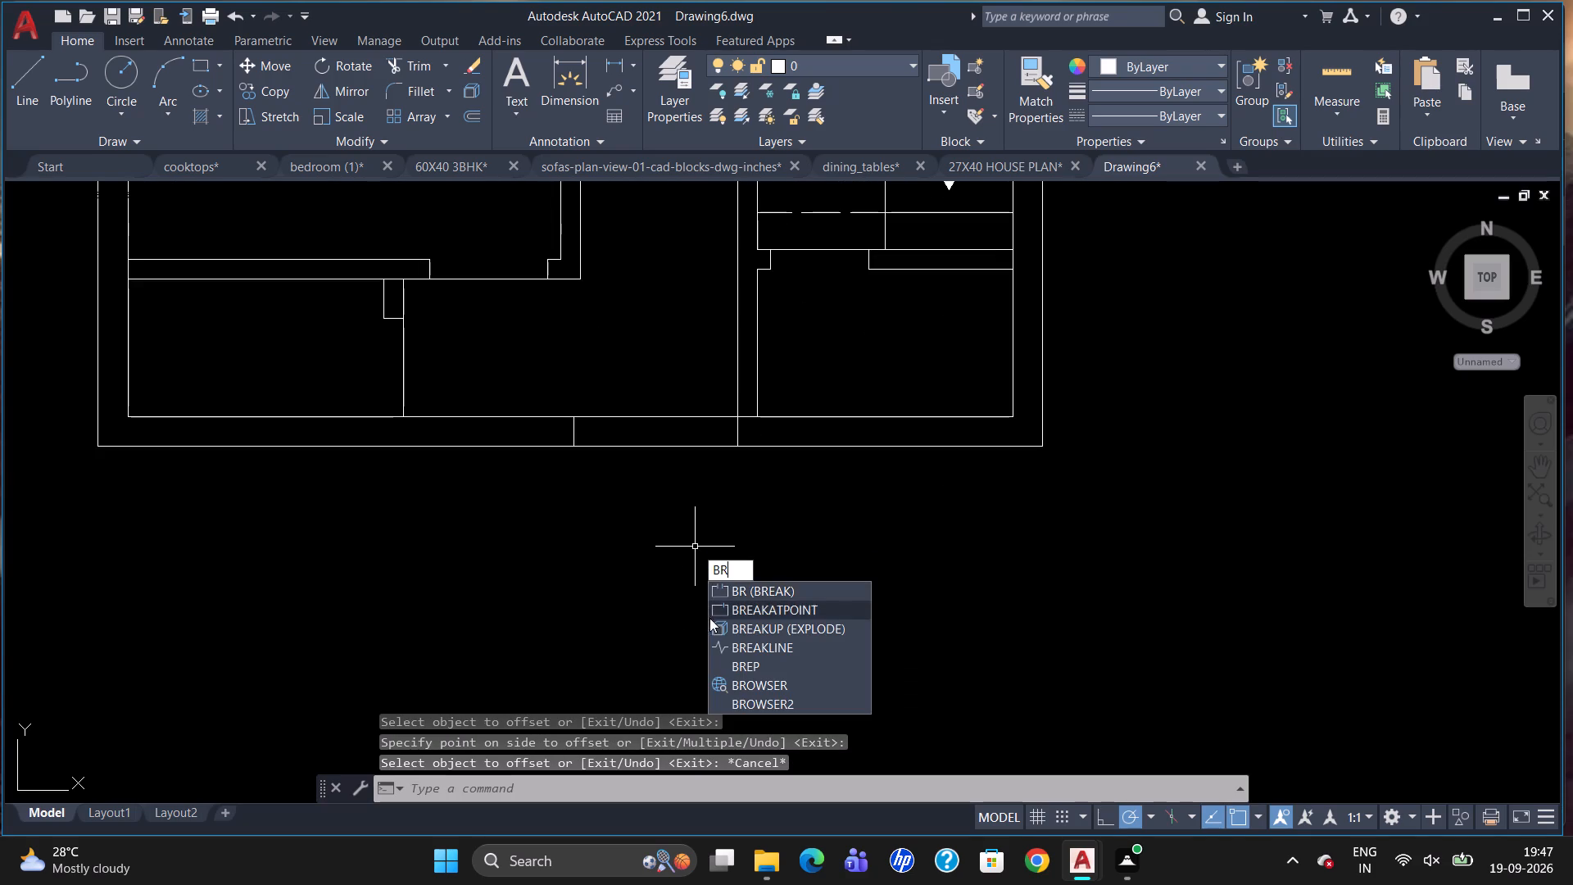
left_click(718, 612)
left_click(693, 419)
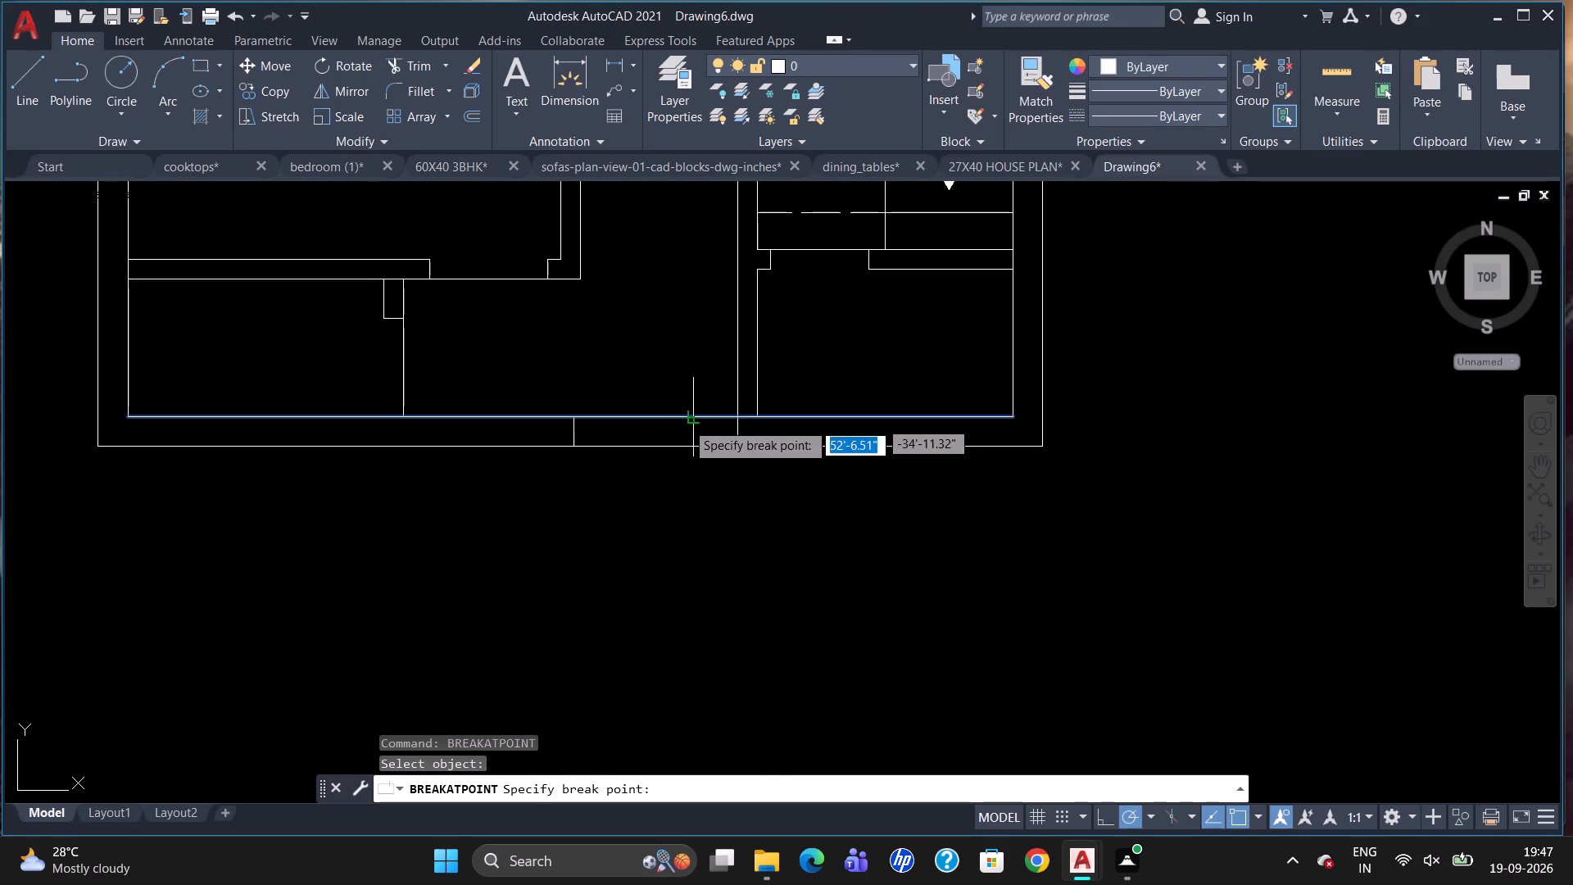
left_click_drag(576, 411, 625, 456)
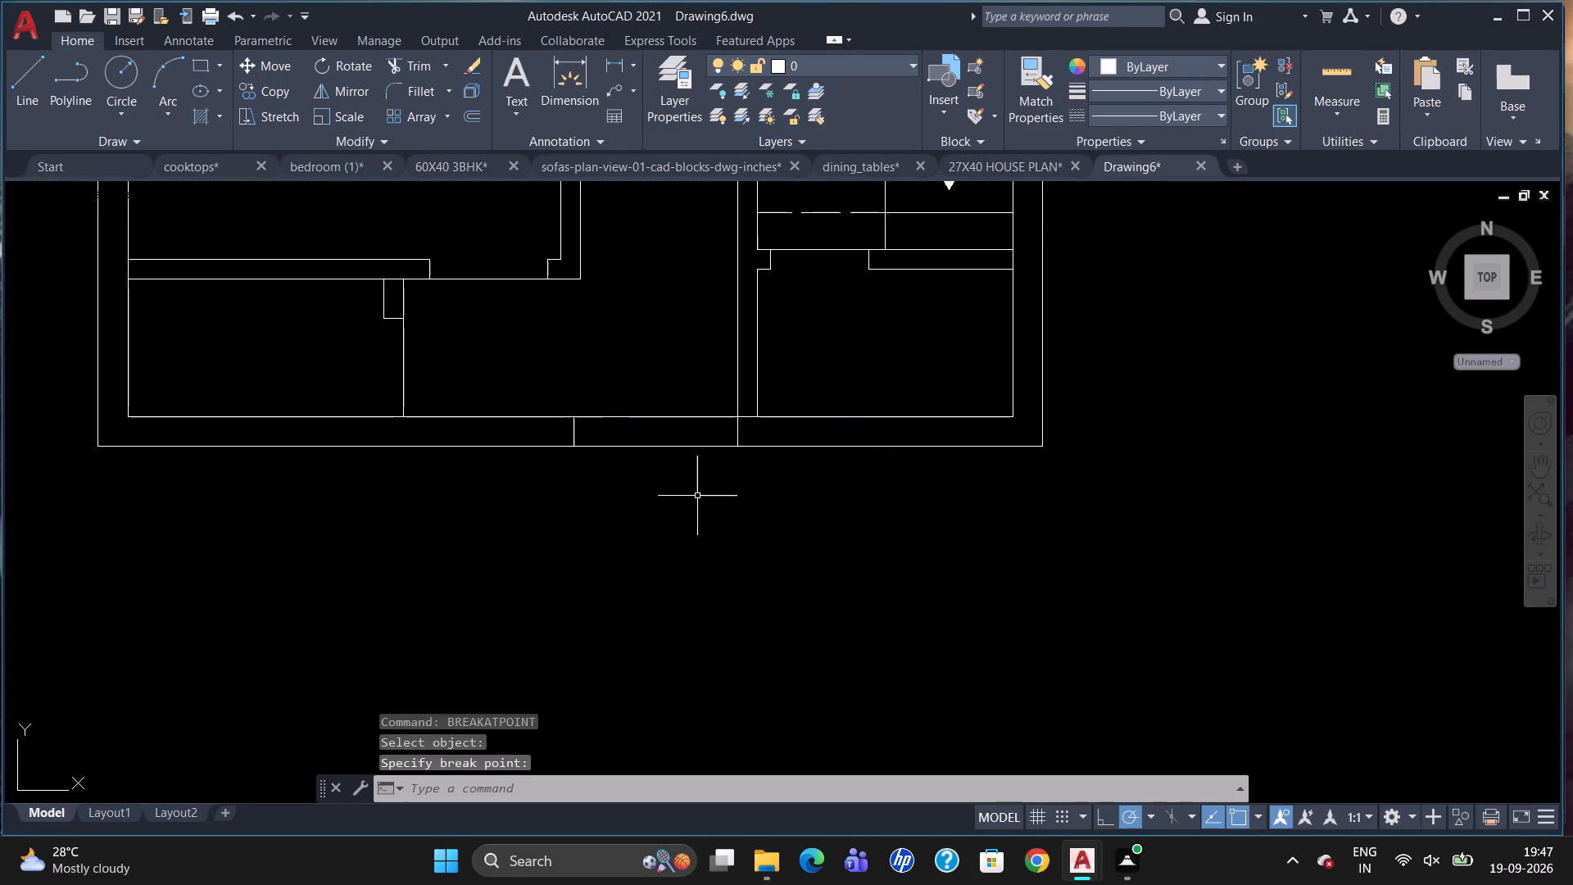
type("BR")
left_click(781, 562)
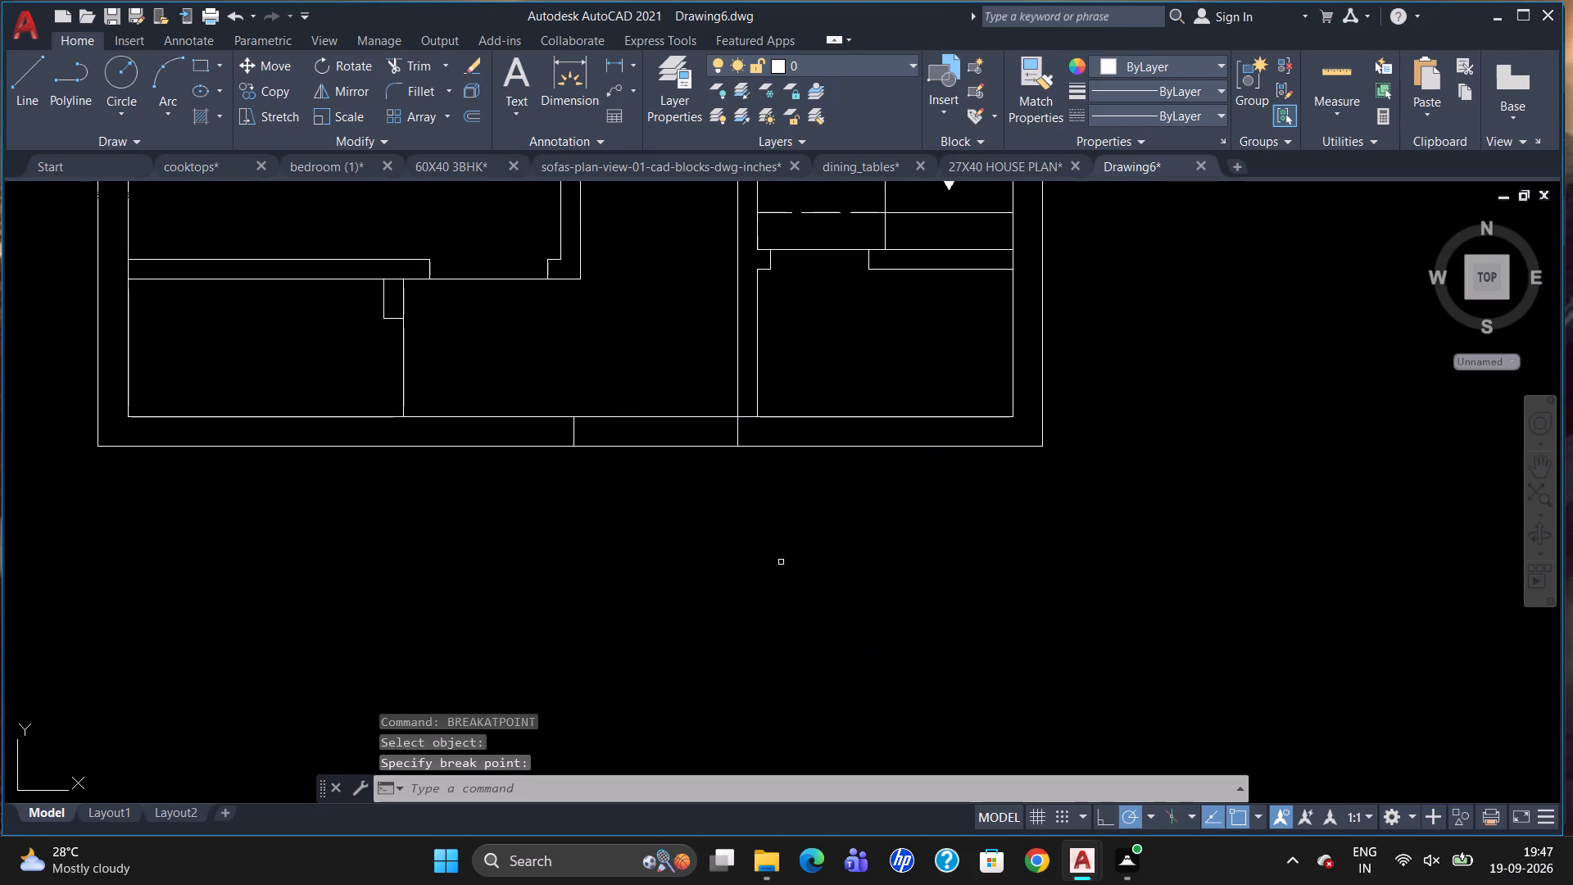
left_click(715, 417)
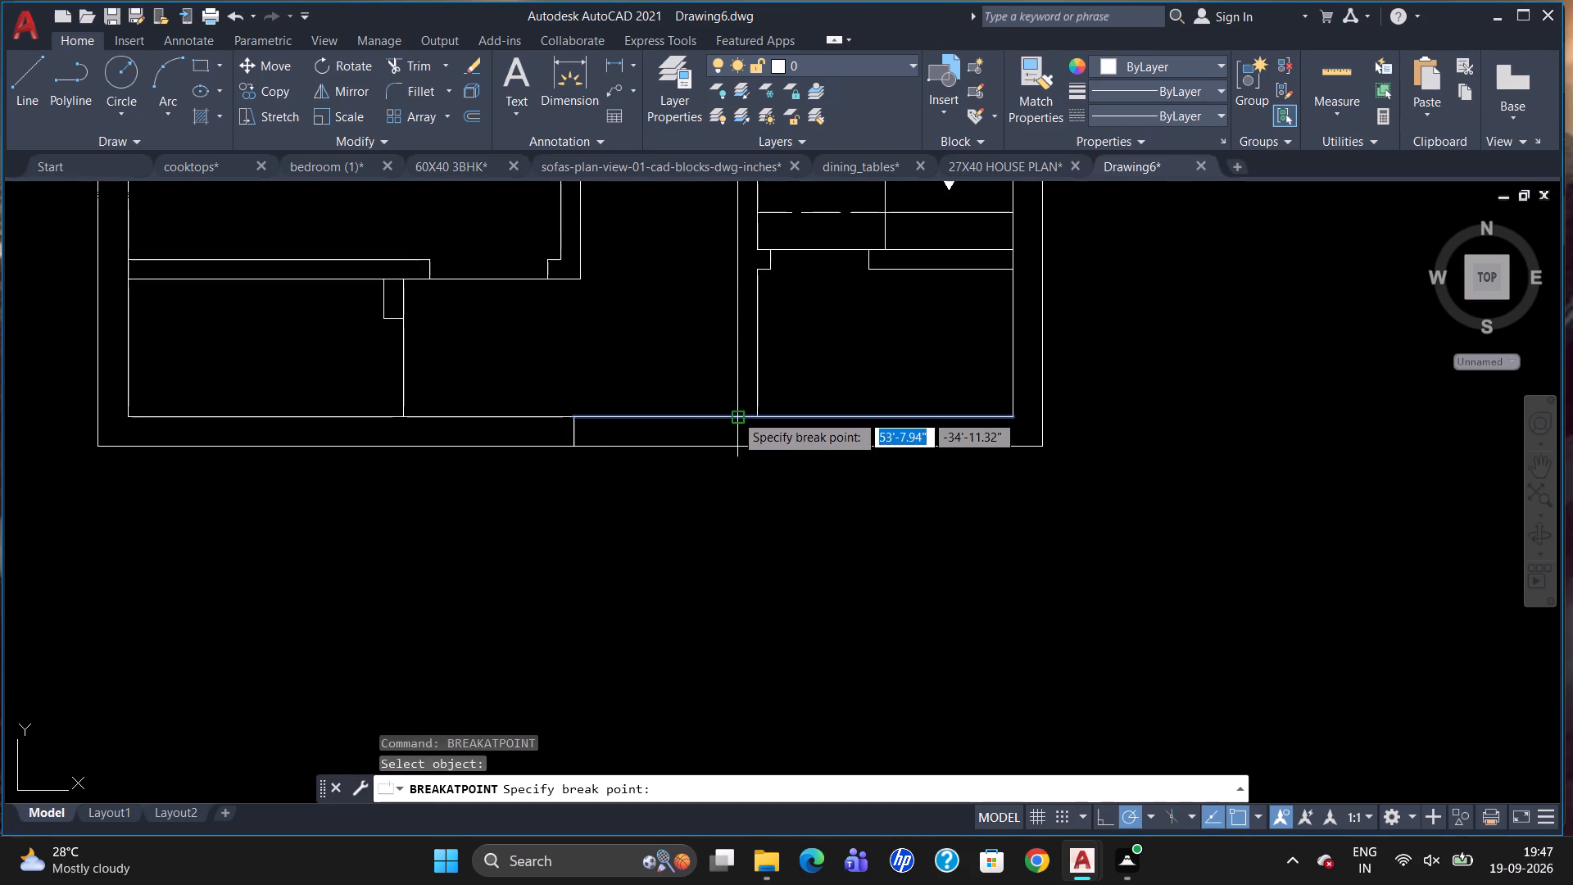
left_click_drag(736, 414, 723, 451)
Break the bottom exterior wall's outer line at the ends of the two lines crossing the wall.
type("BR")
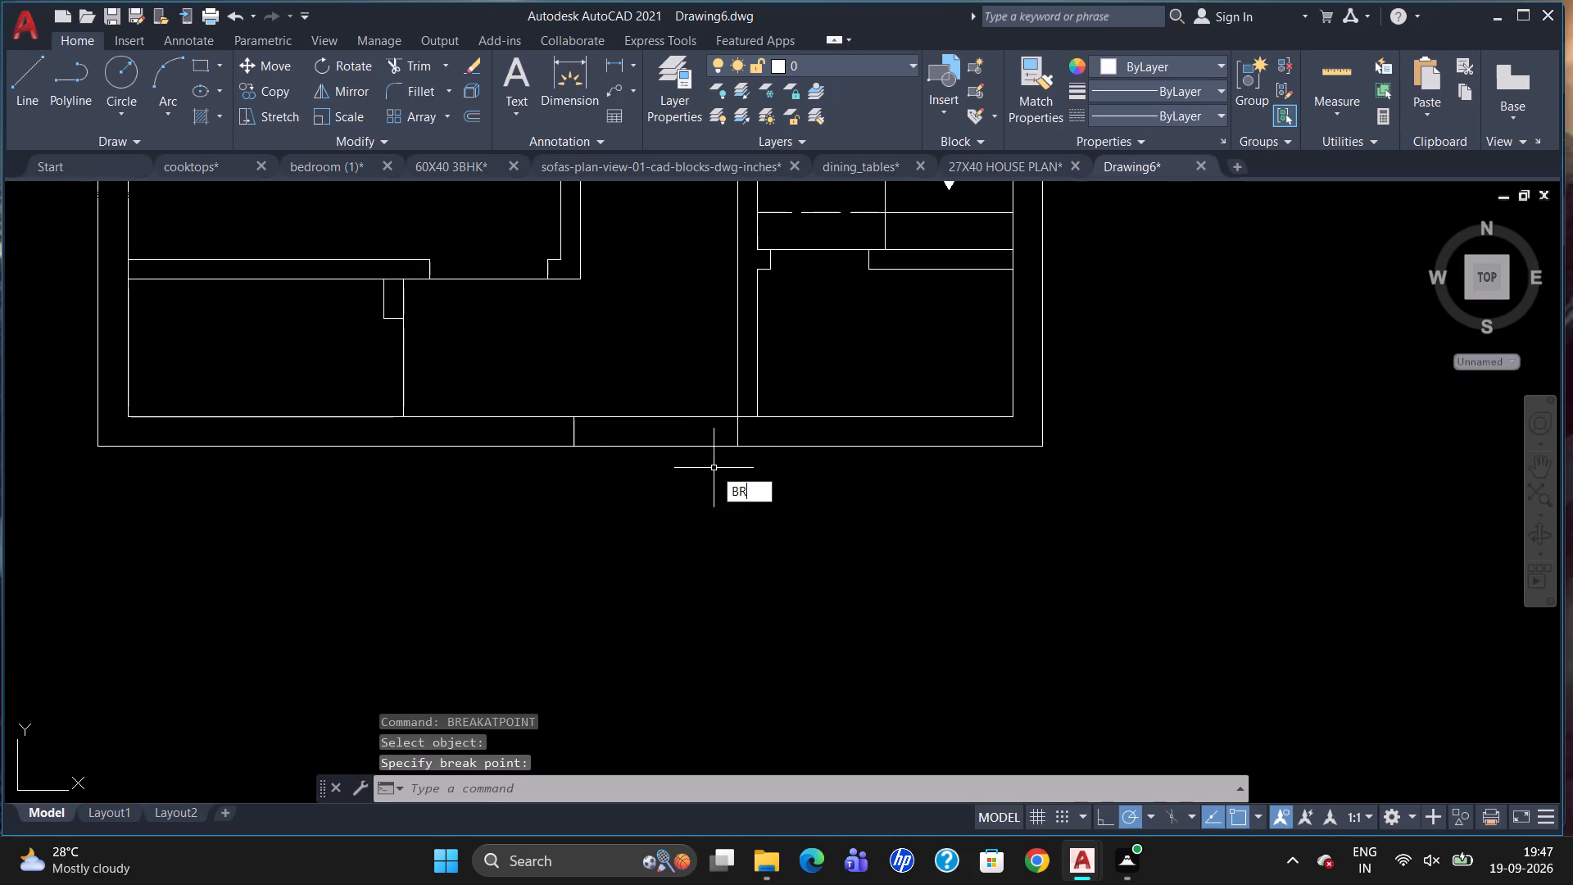
left_click(755, 525)
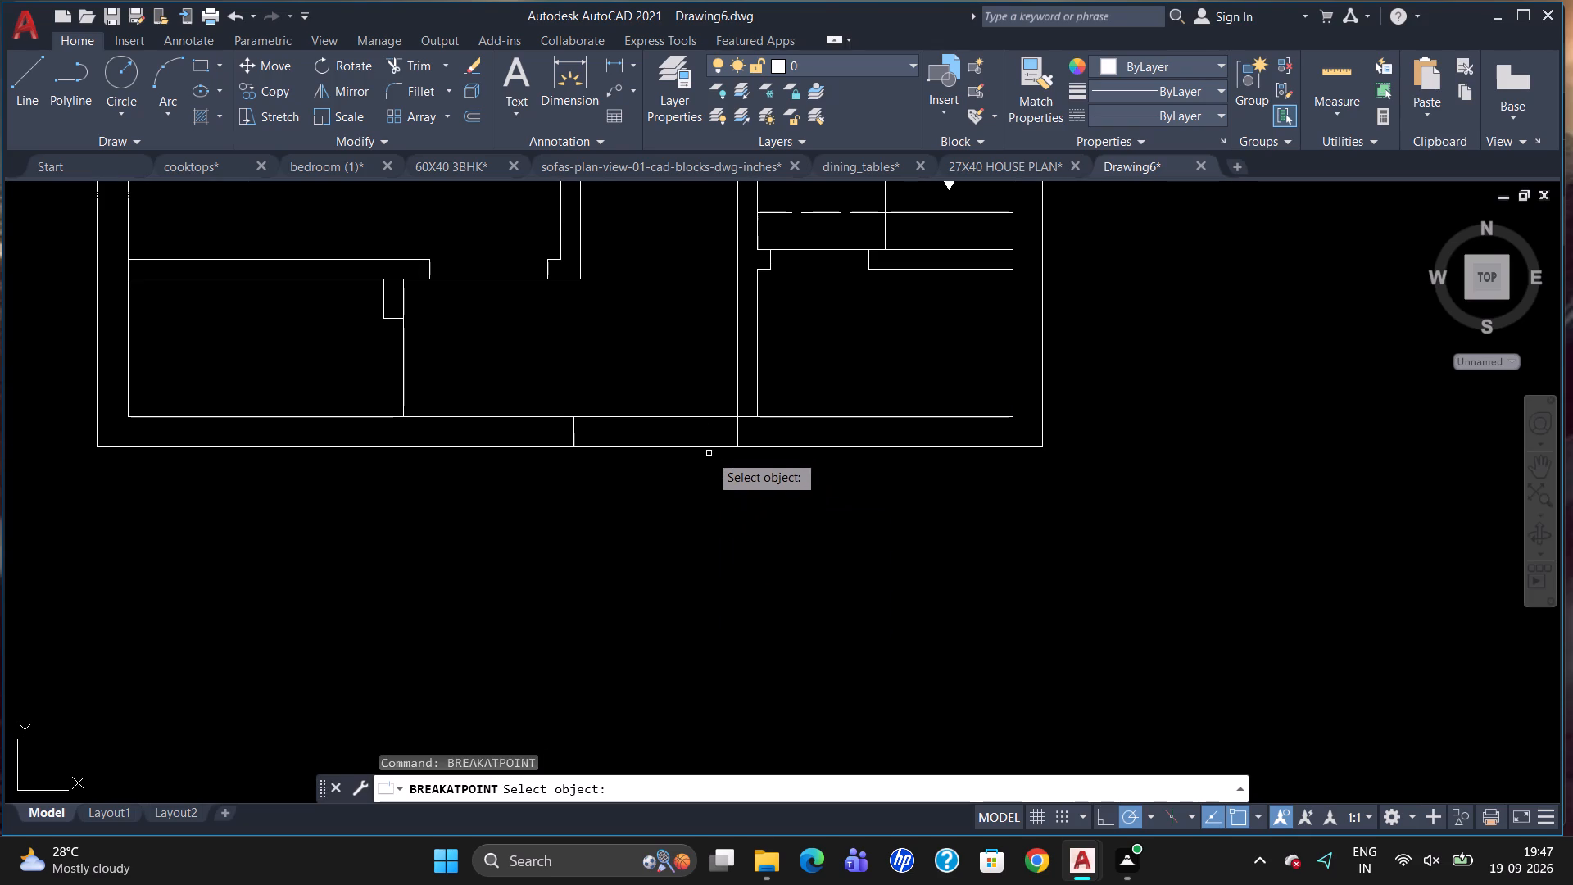
left_click_drag(712, 448, 719, 448)
left_click_drag(739, 443, 731, 471)
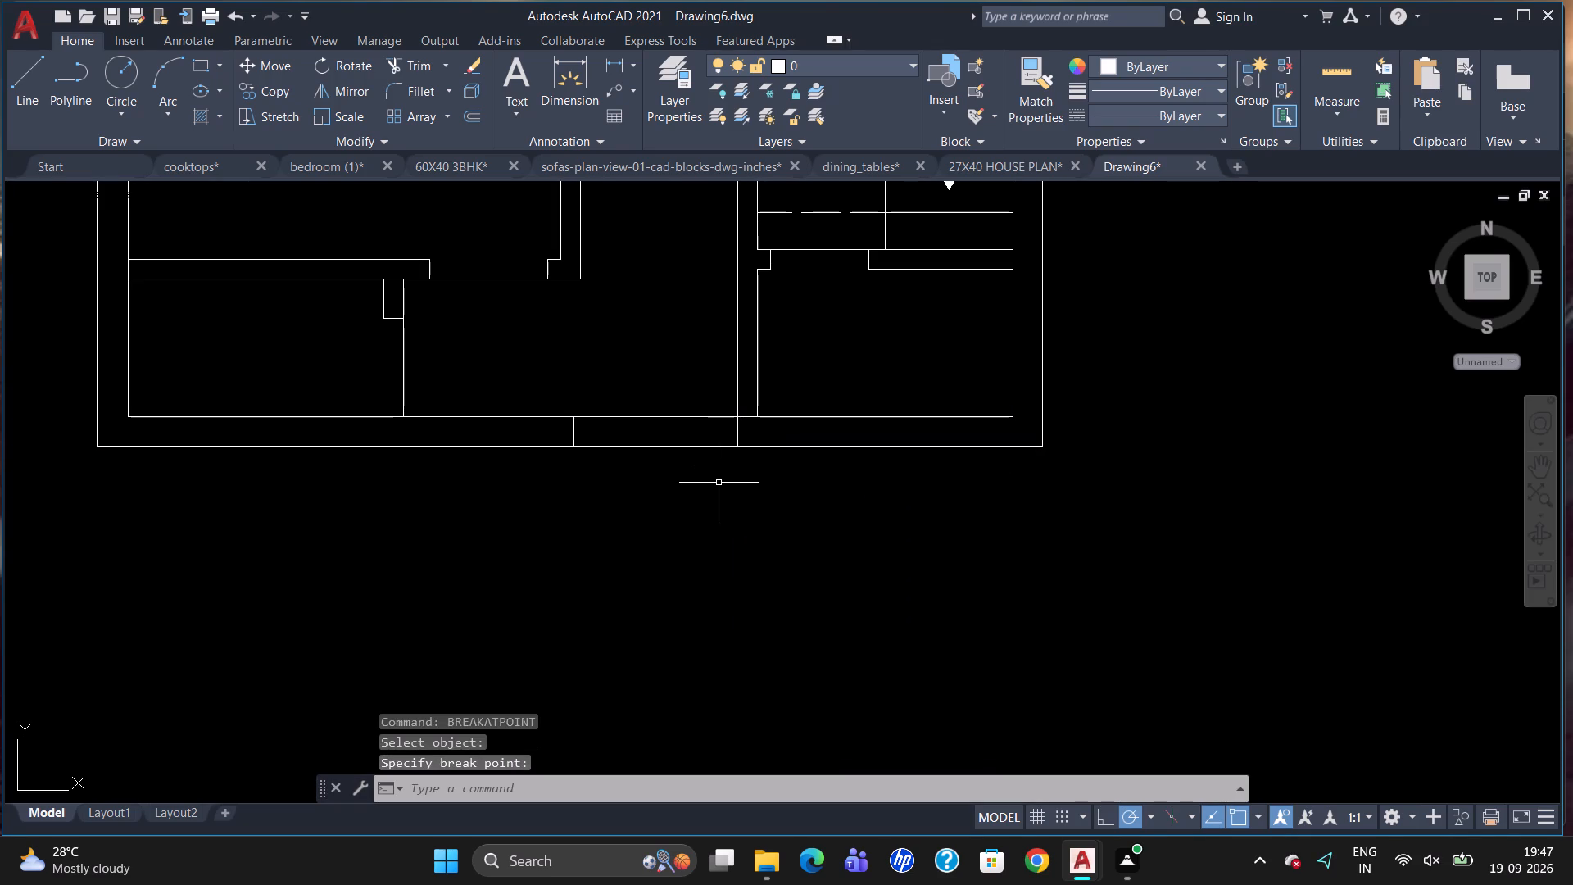
type("BR")
left_click(771, 538)
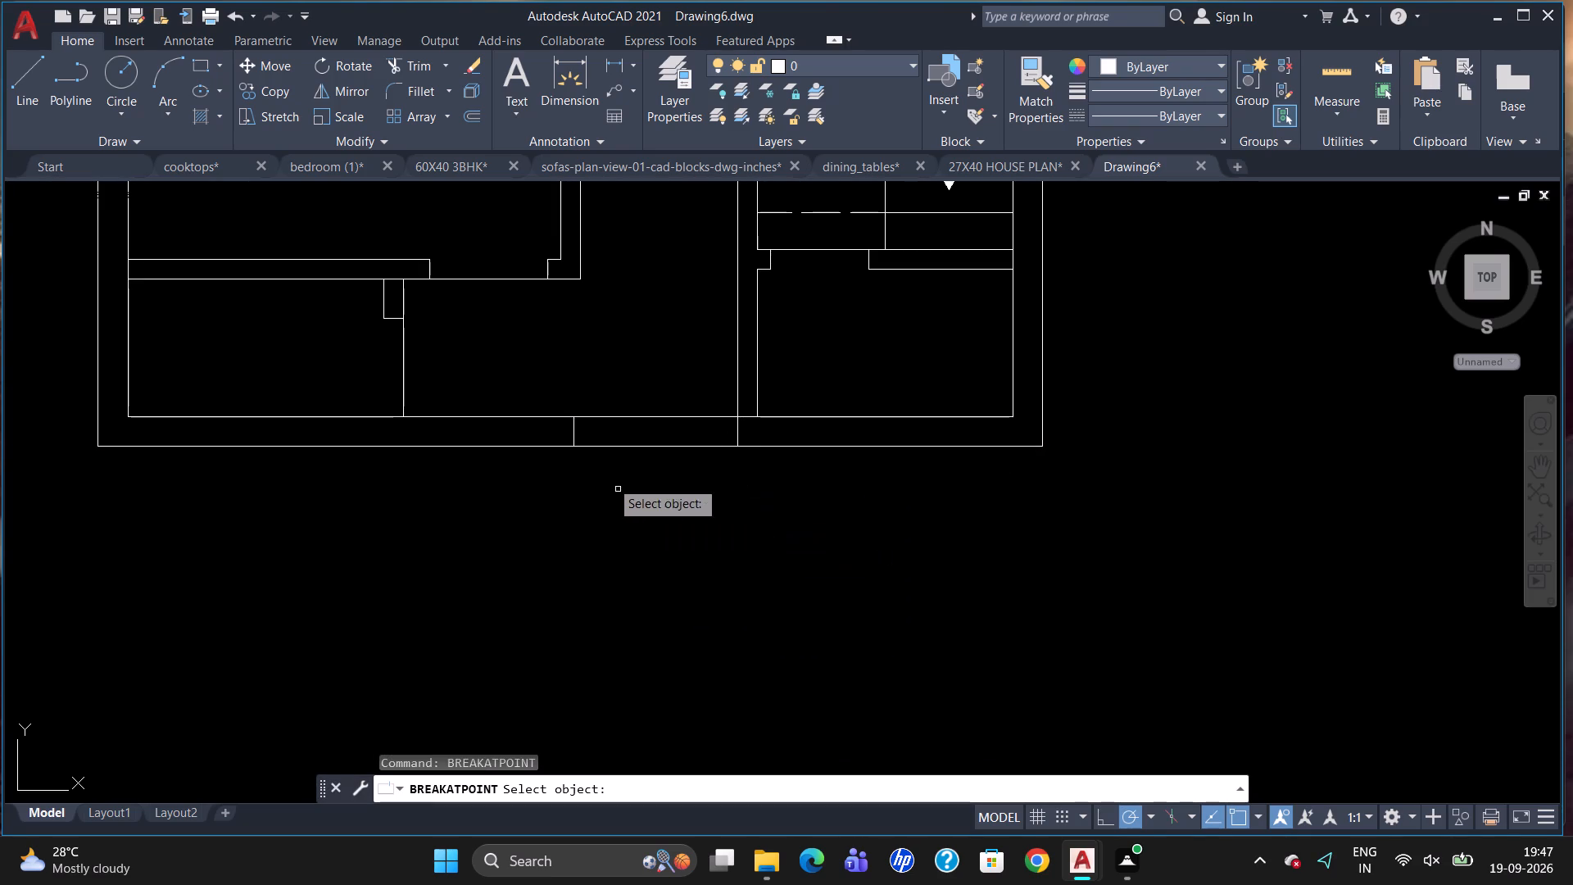
left_click(610, 449)
left_click(576, 446)
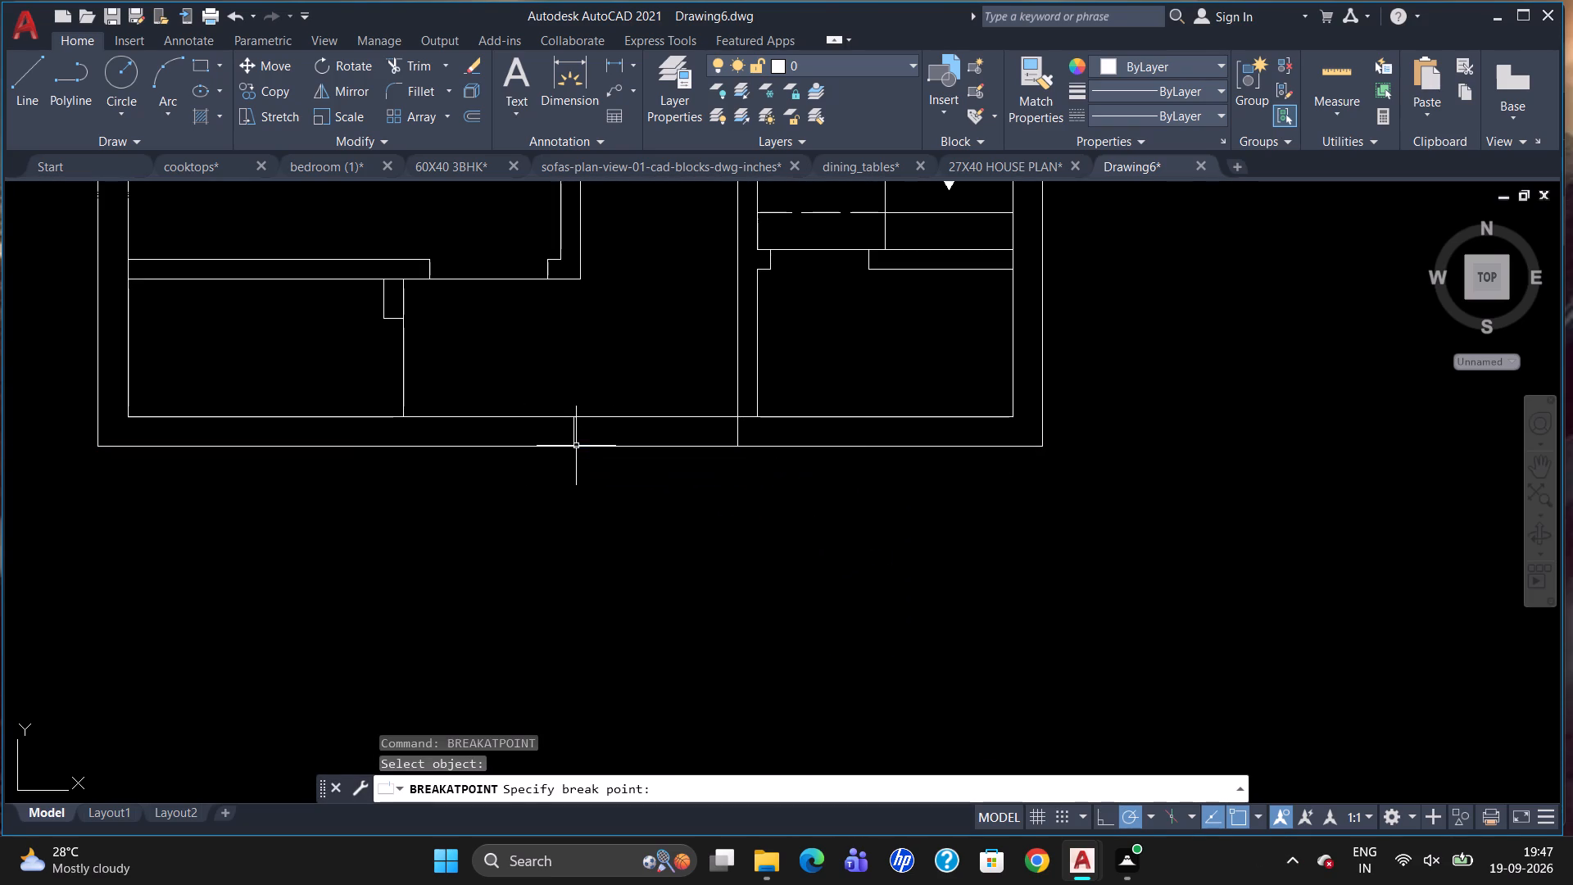
Change the colour of the four lines outlining the opening in the bottom exterior wall to Red.
left_click(573, 427)
left_click_drag(596, 417, 603, 427)
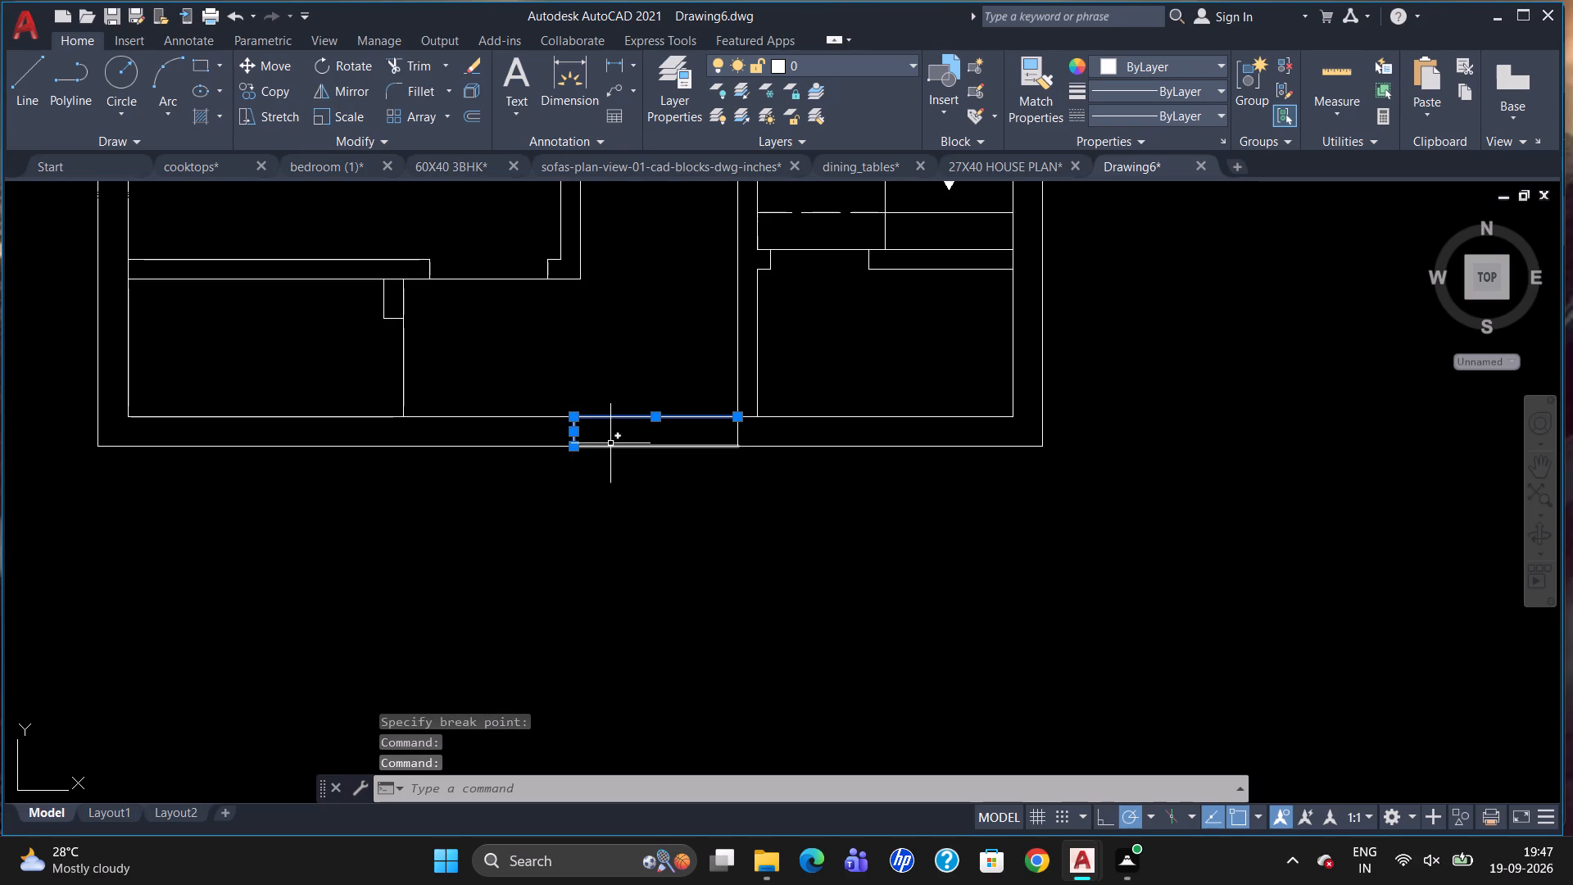
left_click_drag(613, 447, 691, 464)
left_click(737, 430)
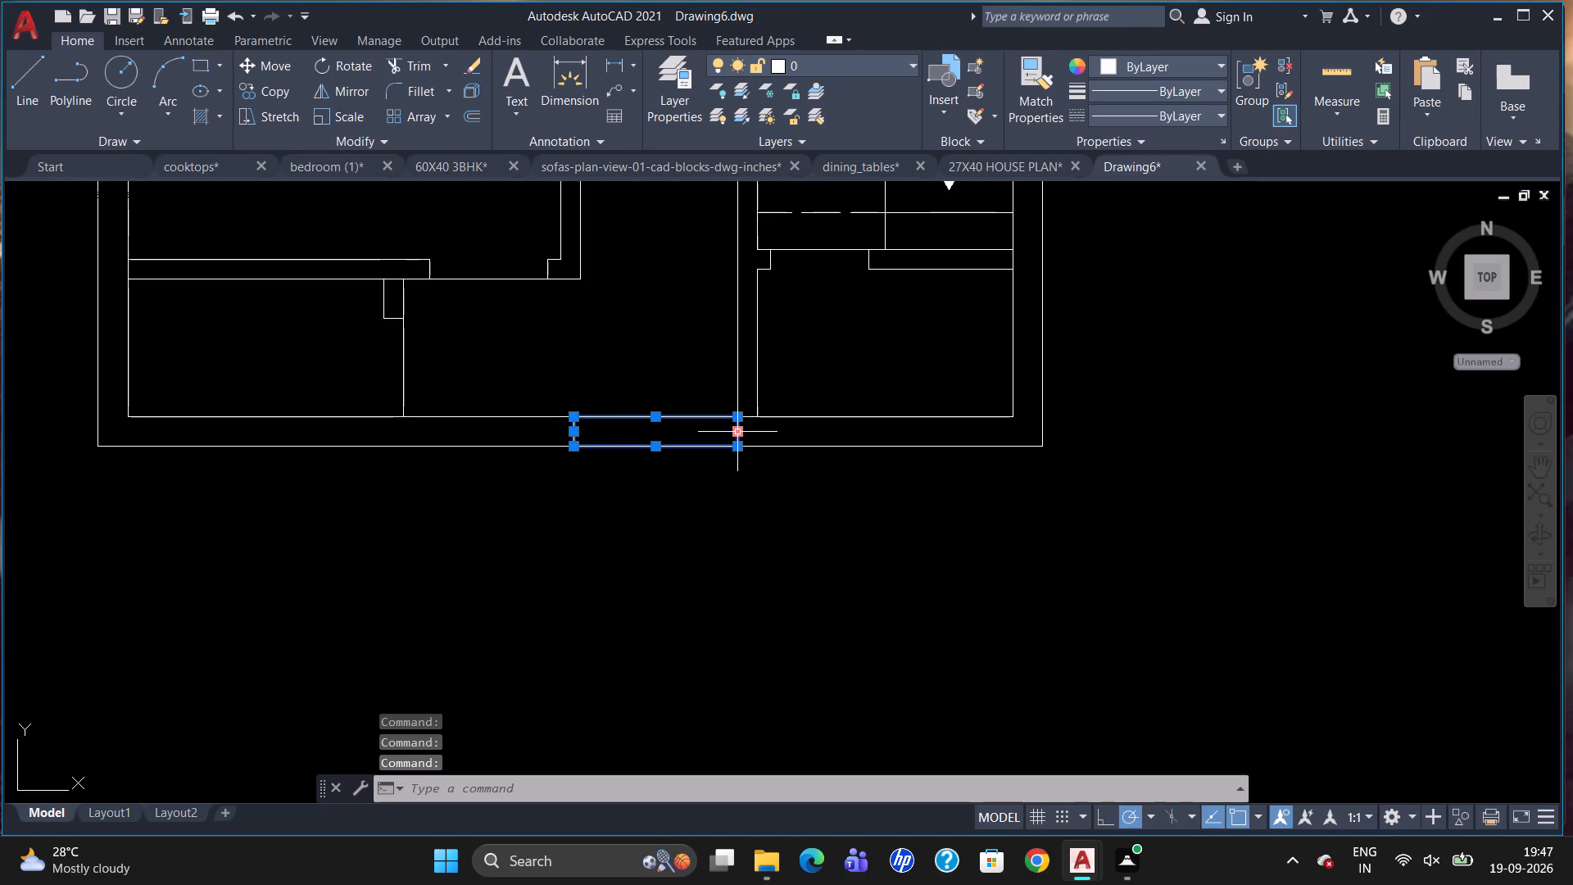
right_click(167, 111)
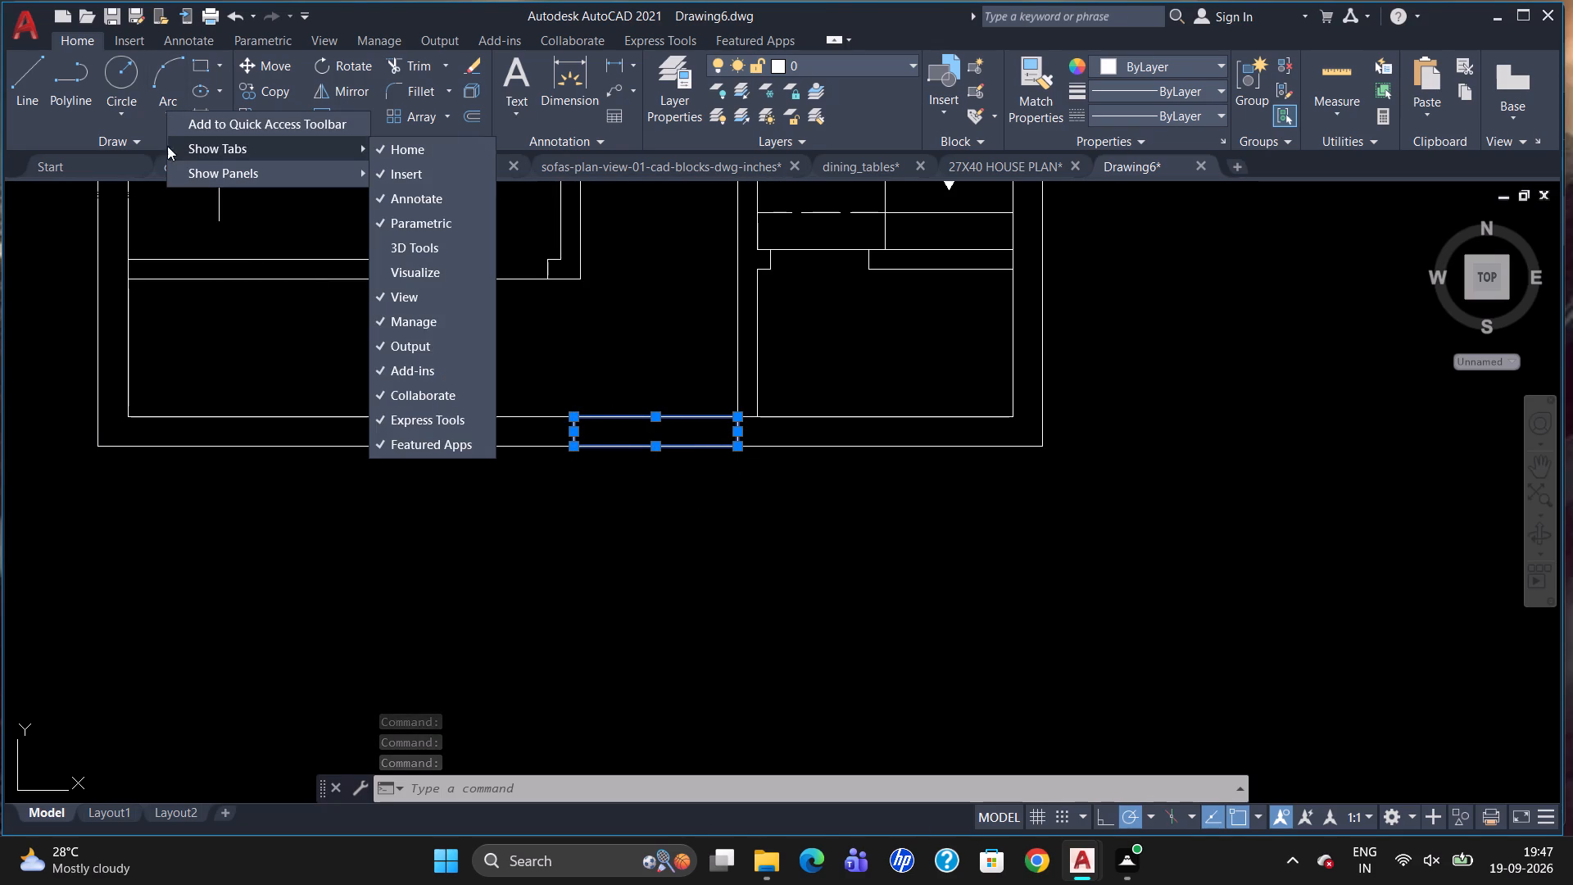
right_click(527, 472)
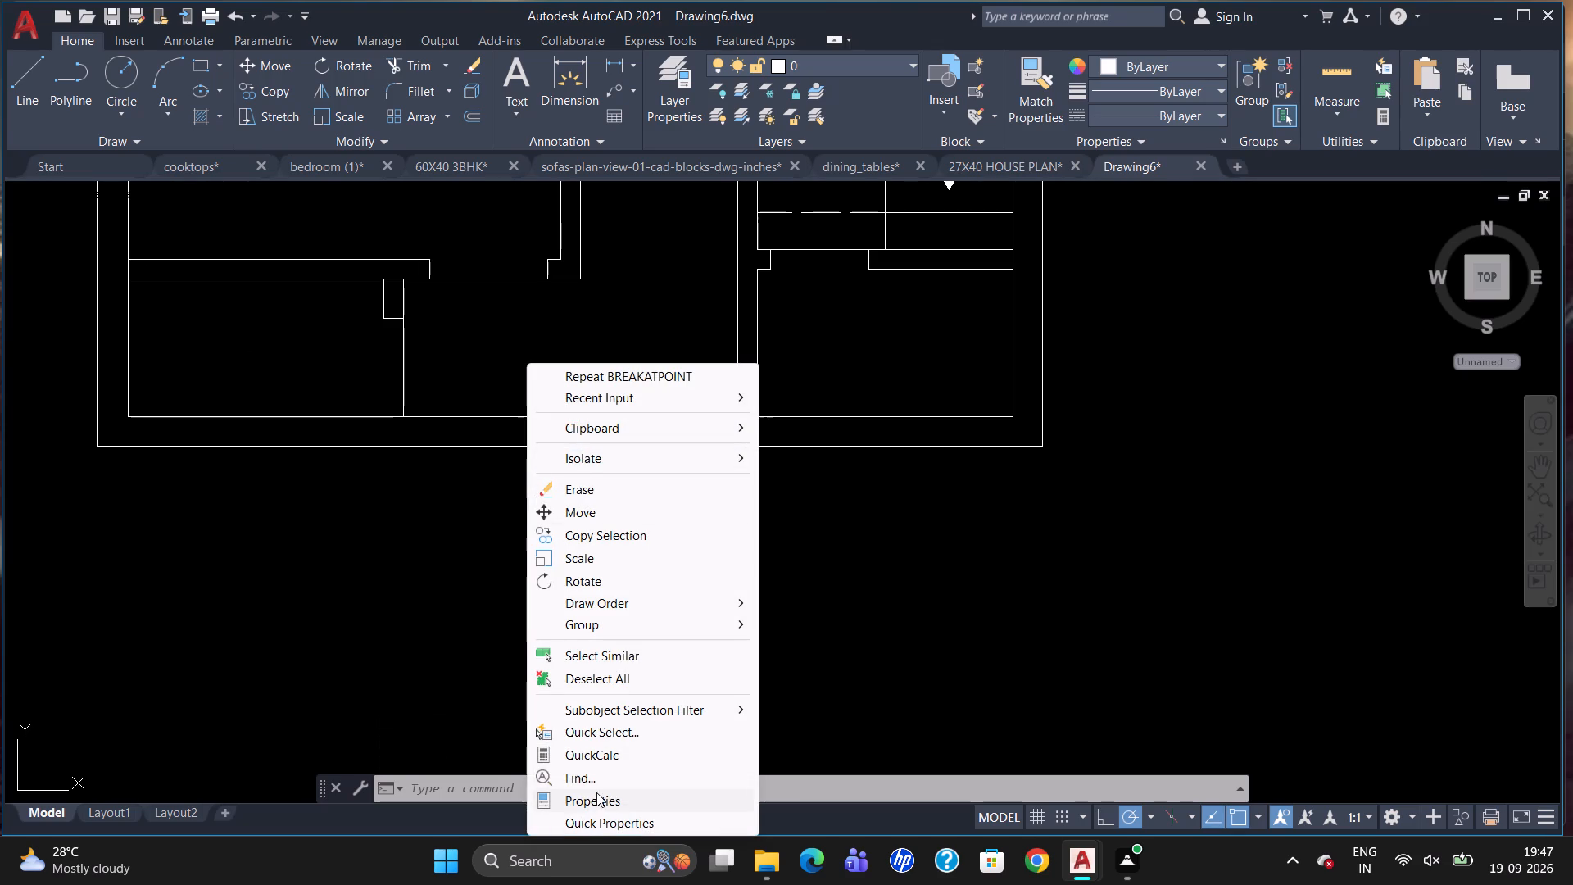
left_click(604, 803)
left_click(186, 151)
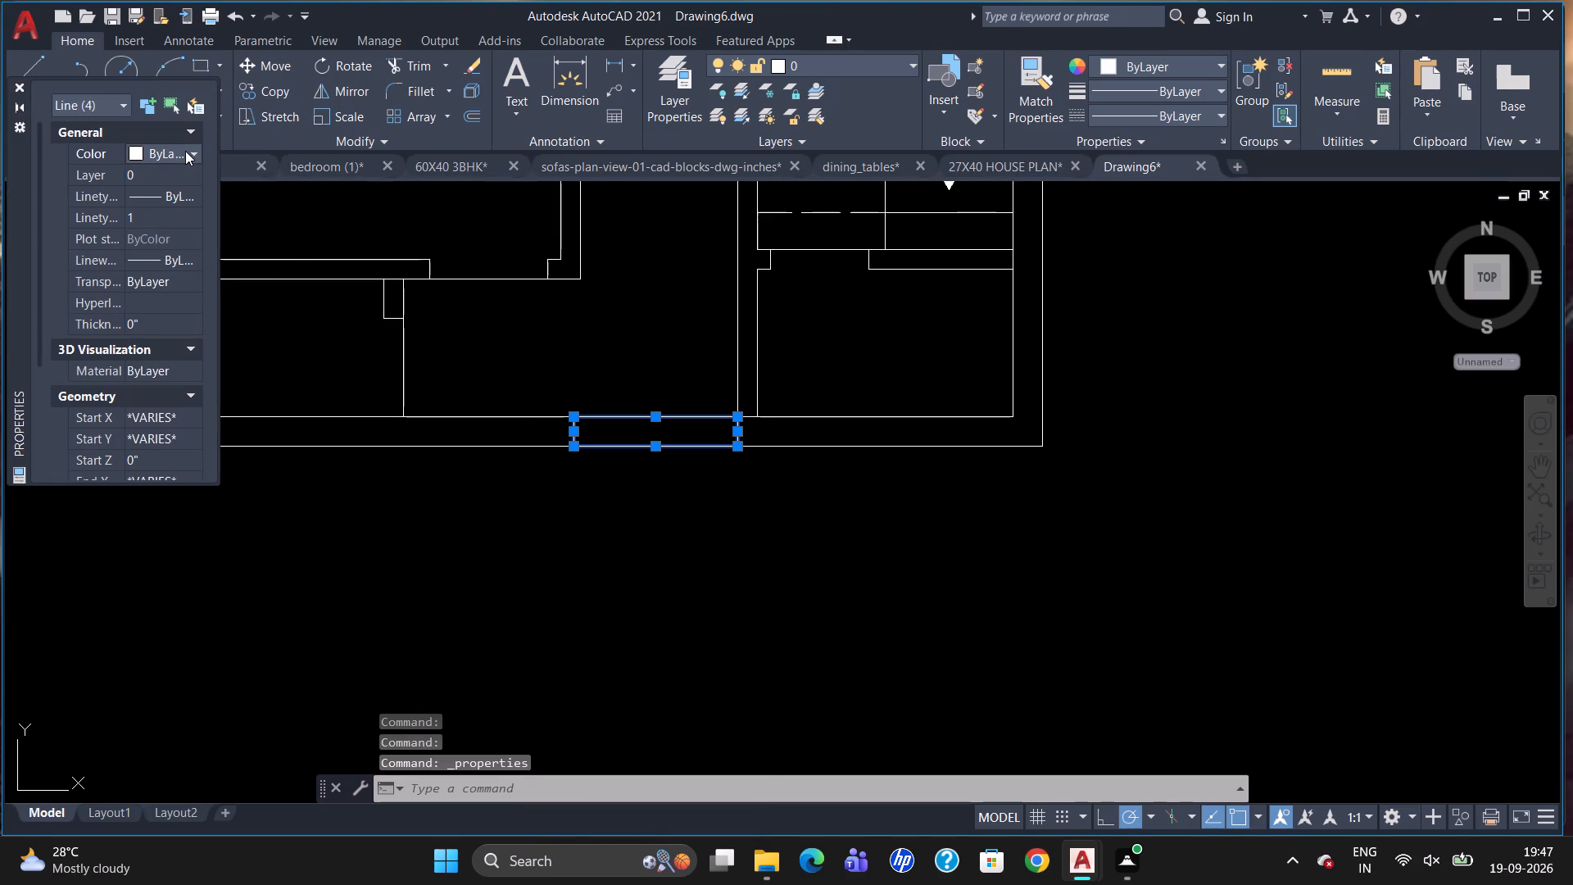
left_click(185, 151)
left_click(156, 209)
key("Escape")
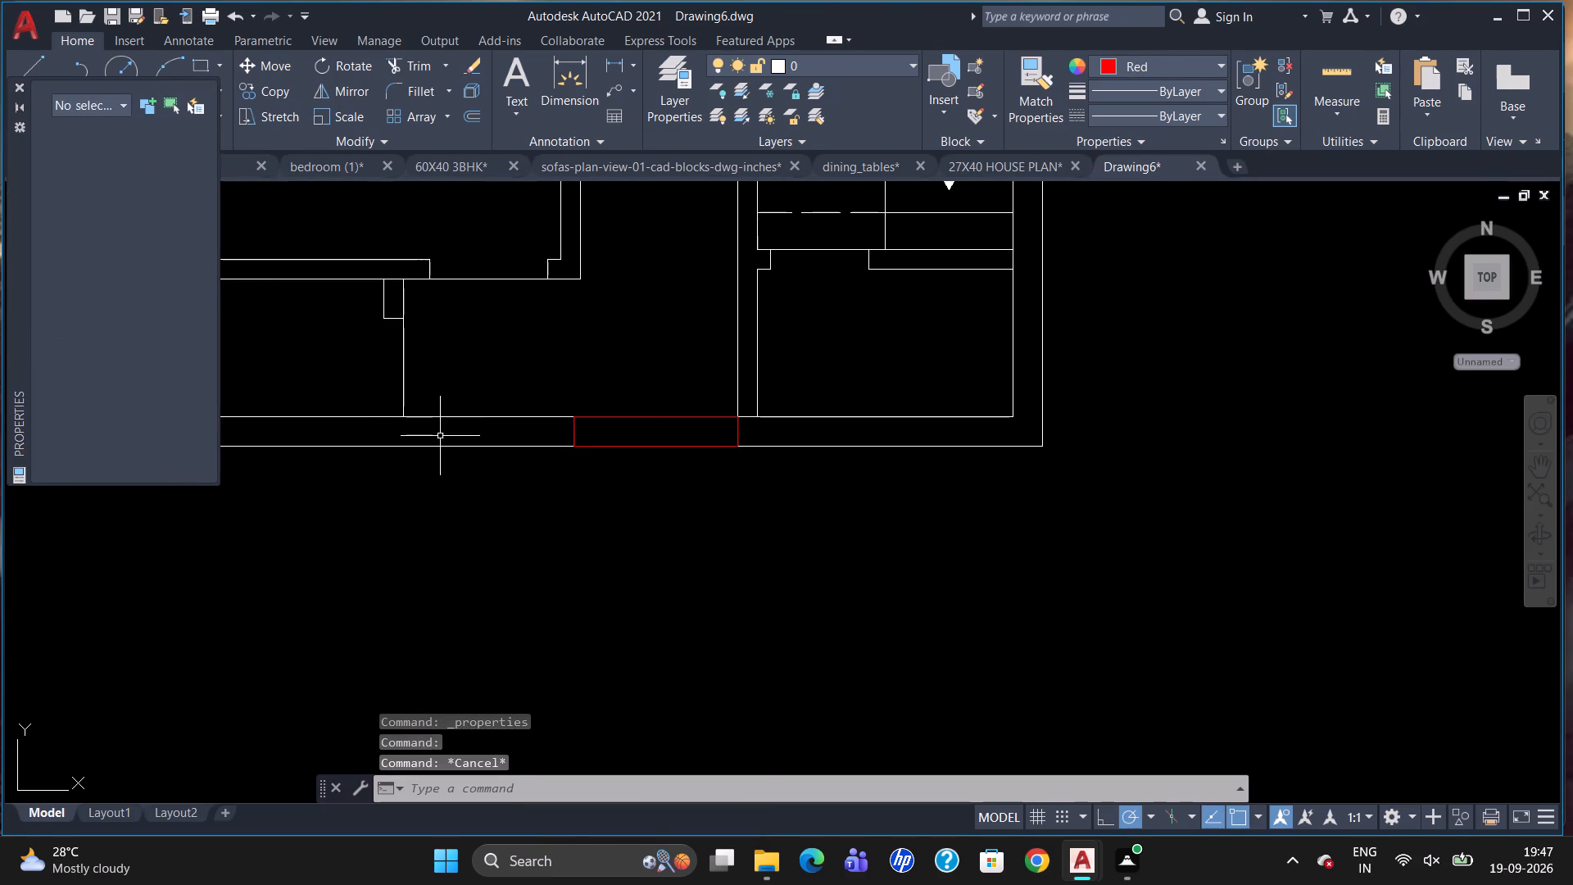
Draw two crossing diagonal lines between opposite corners of the red opening rectangle in the bottom exterior wall.
key("l")
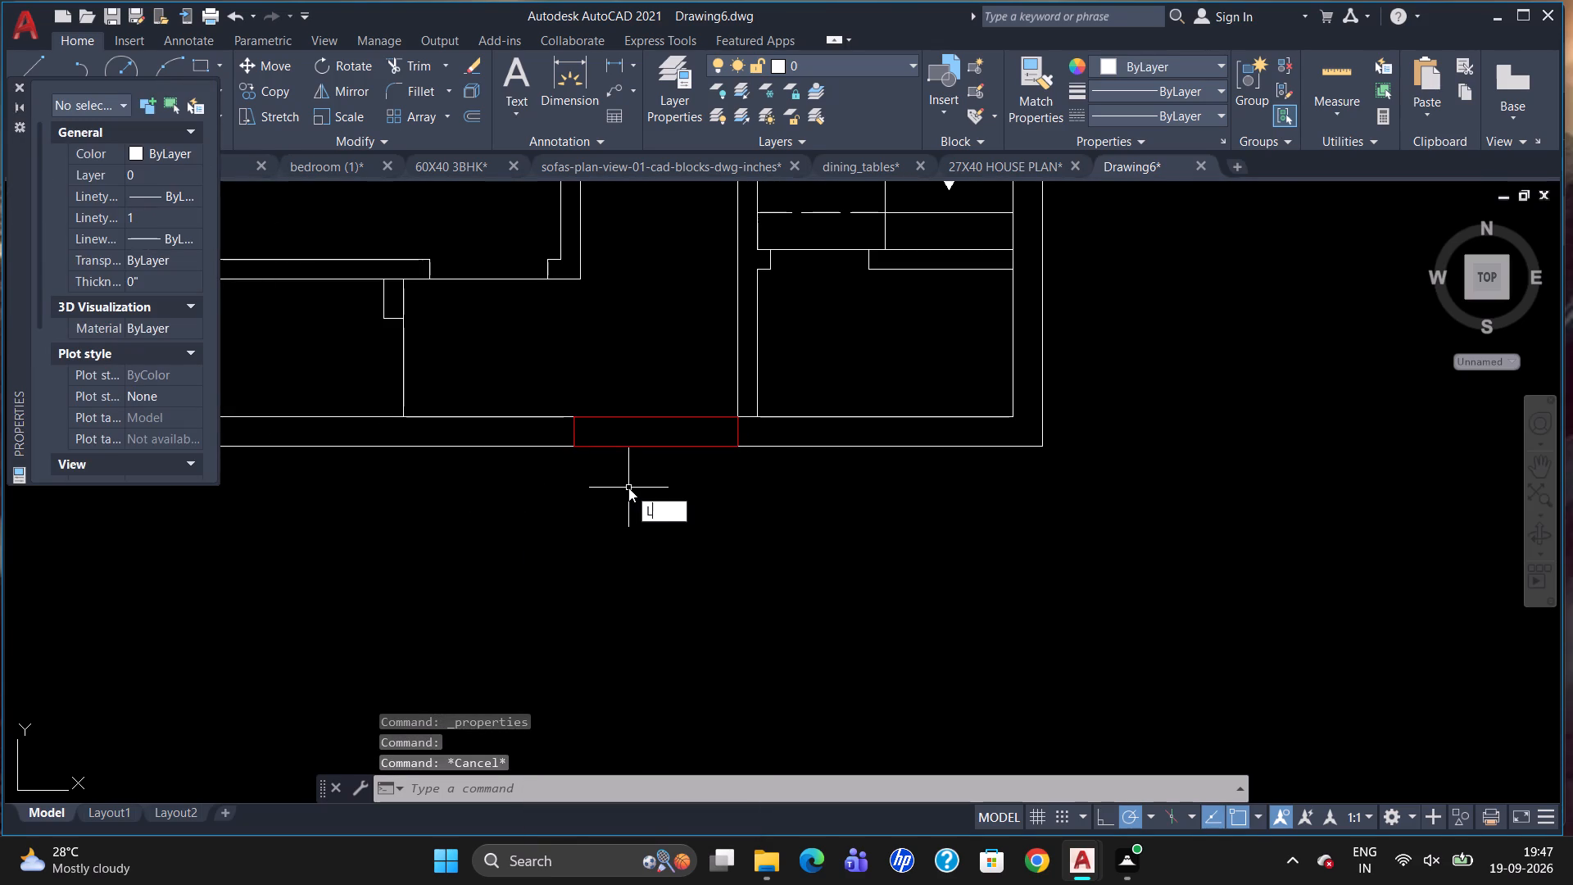
key("Return")
scroll(650, 474, "up", 2)
left_click(452, 399)
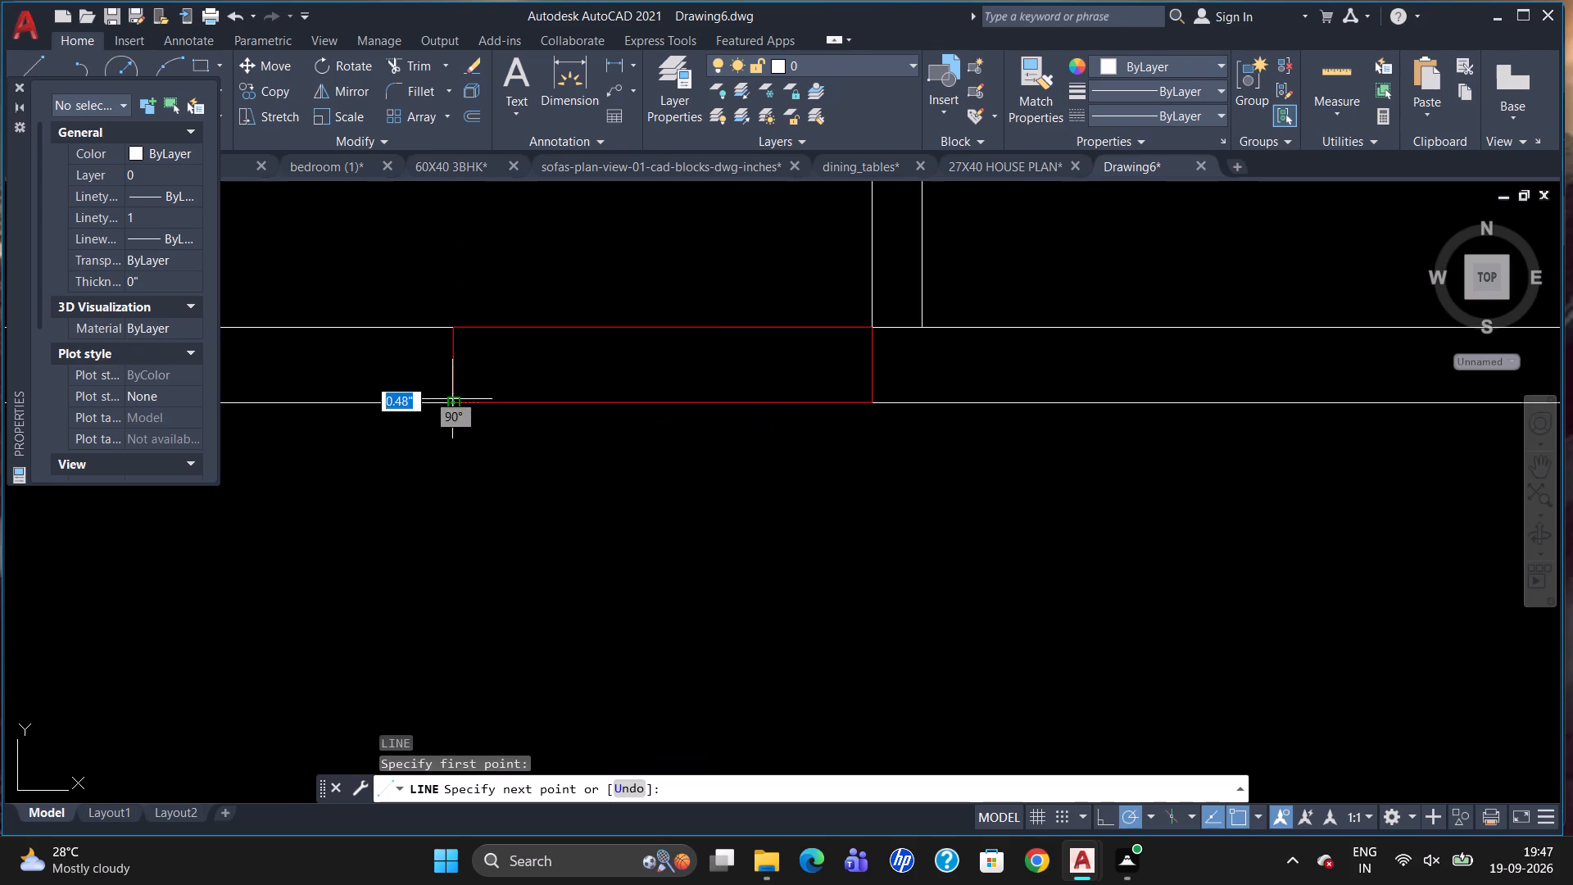
left_click(873, 333)
key("Escape")
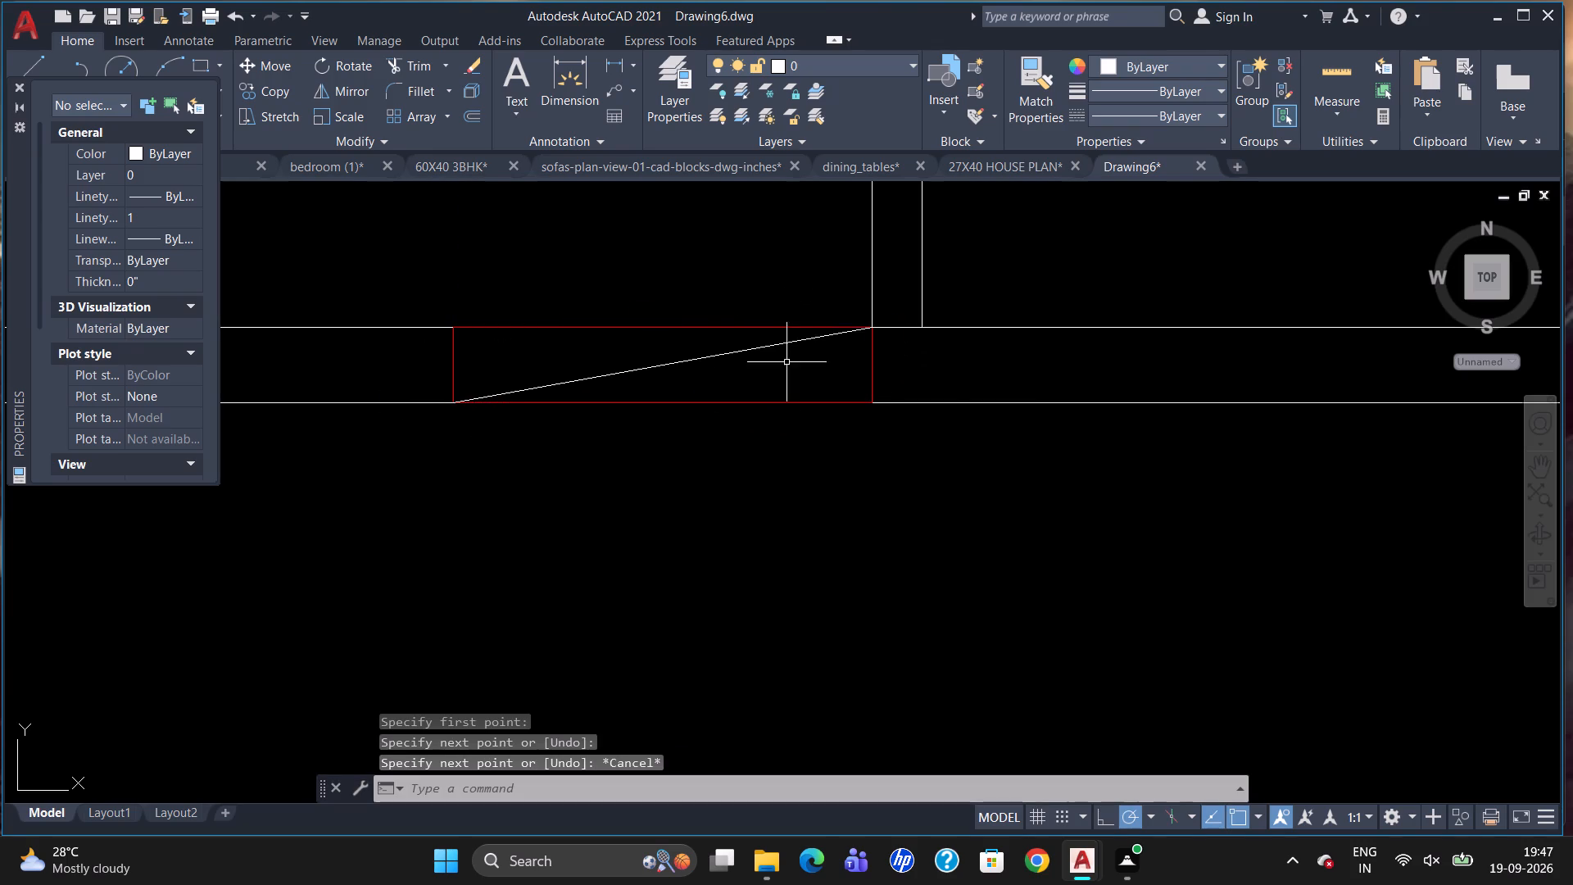
key("l")
key("Return")
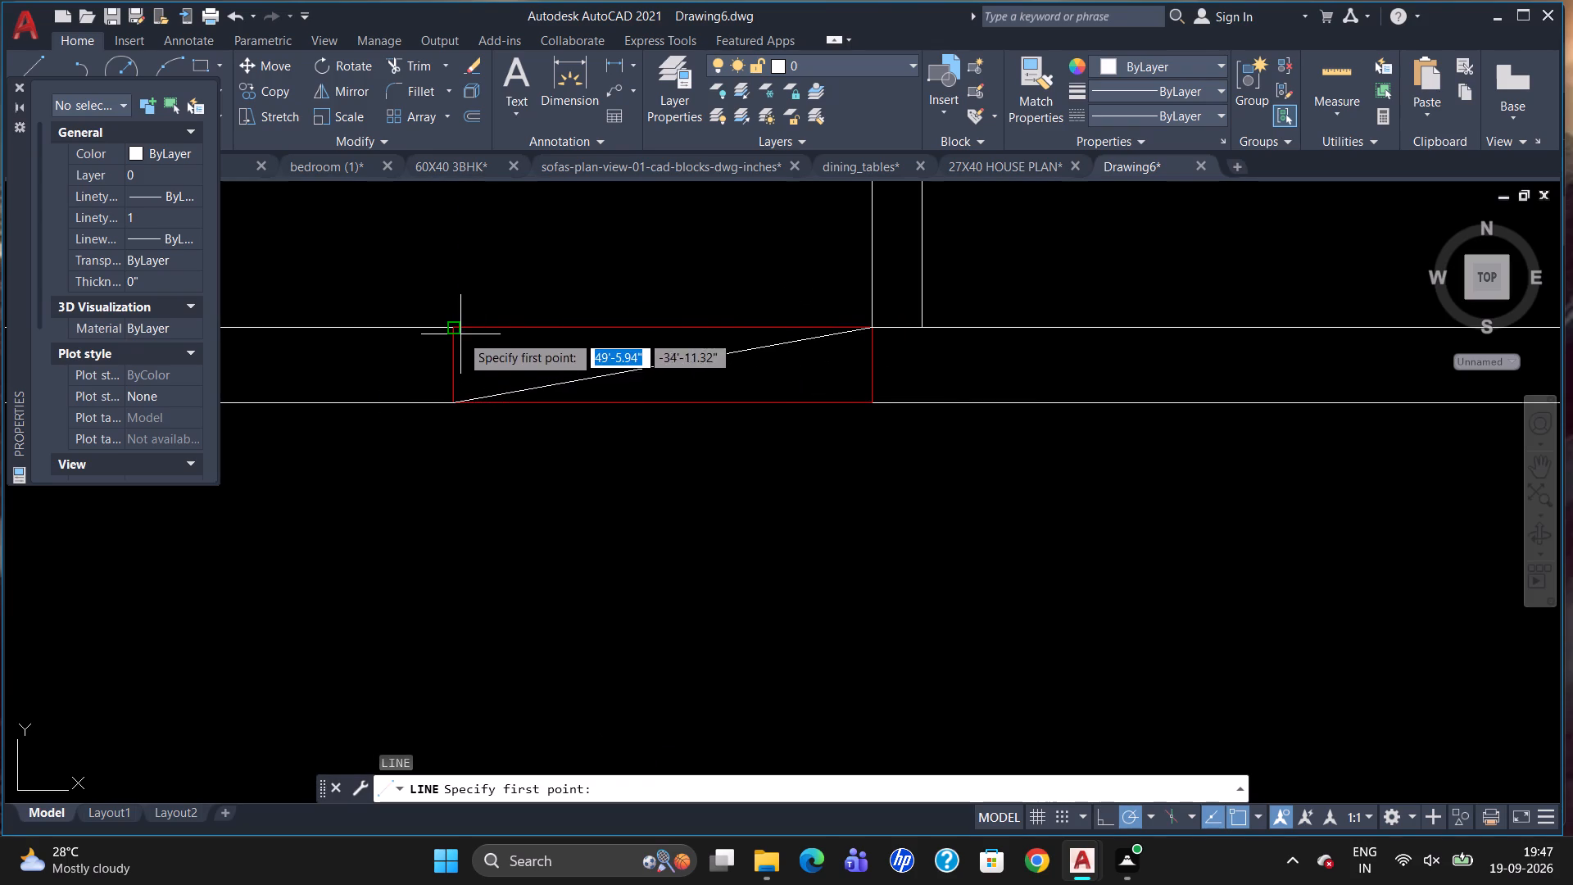
left_click_drag(457, 332, 477, 346)
left_click(865, 398)
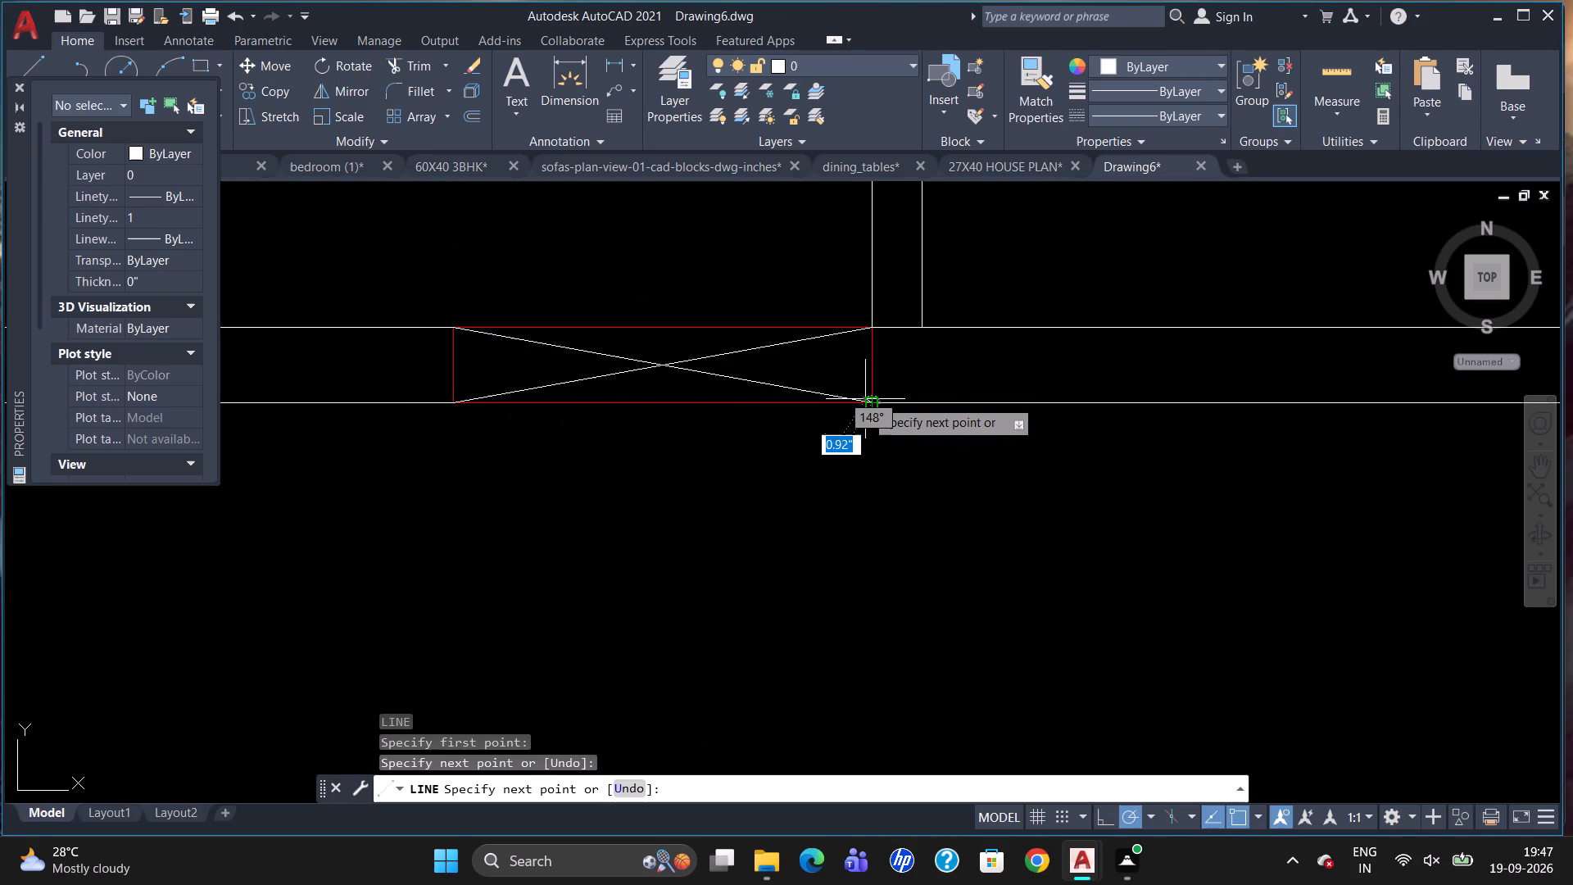
key("Escape")
Change the colour of both diagonals in the bottom wall opening to Red and close the object properties.
left_click(805, 390)
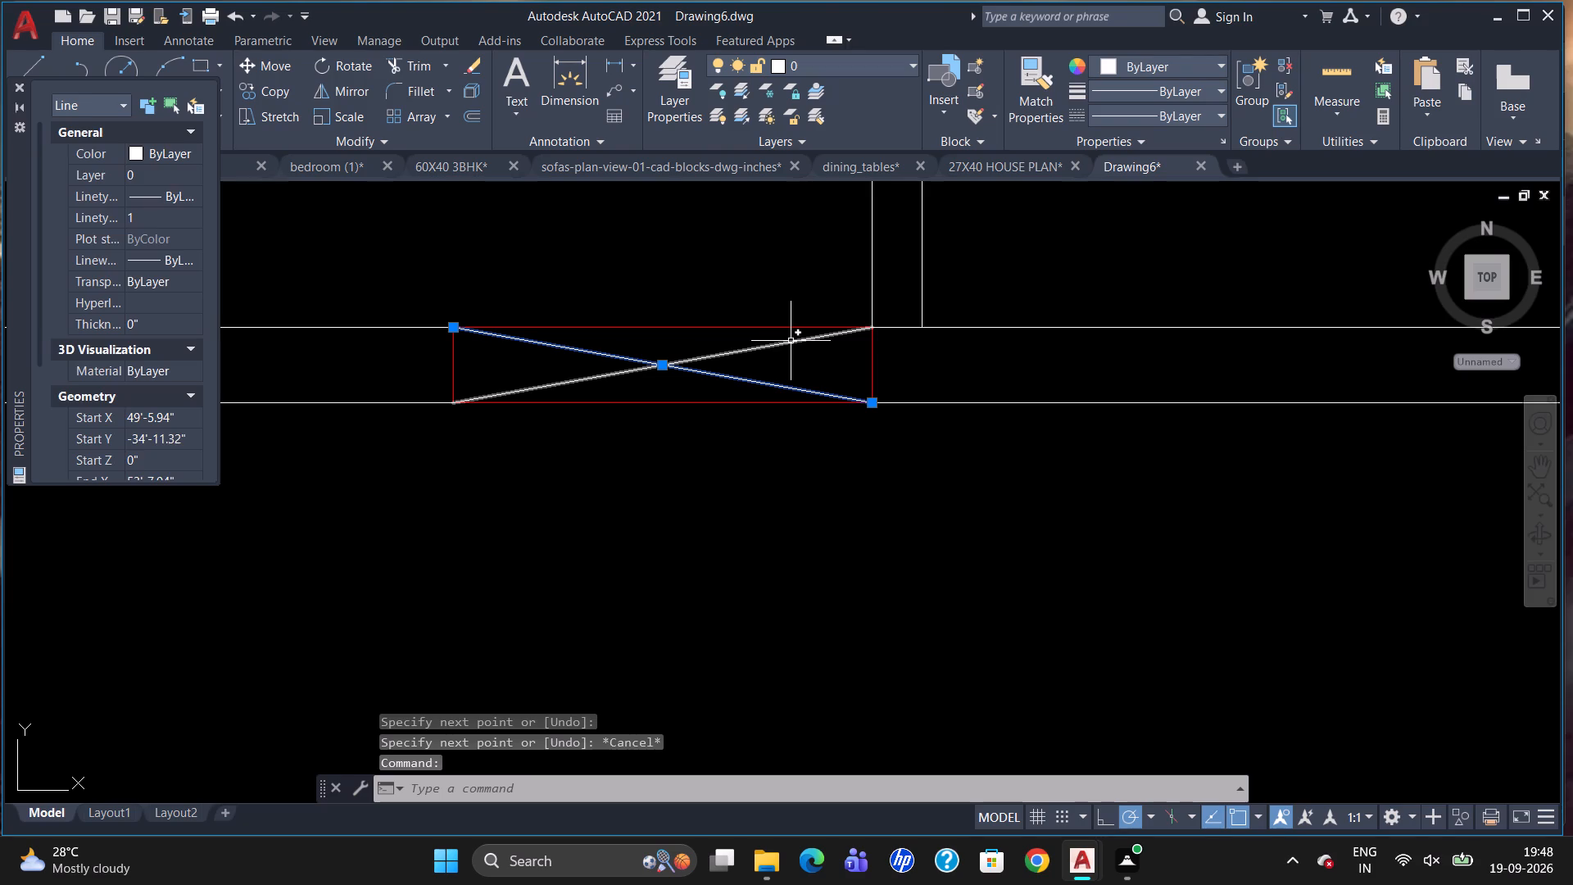
left_click(789, 341)
right_click(789, 341)
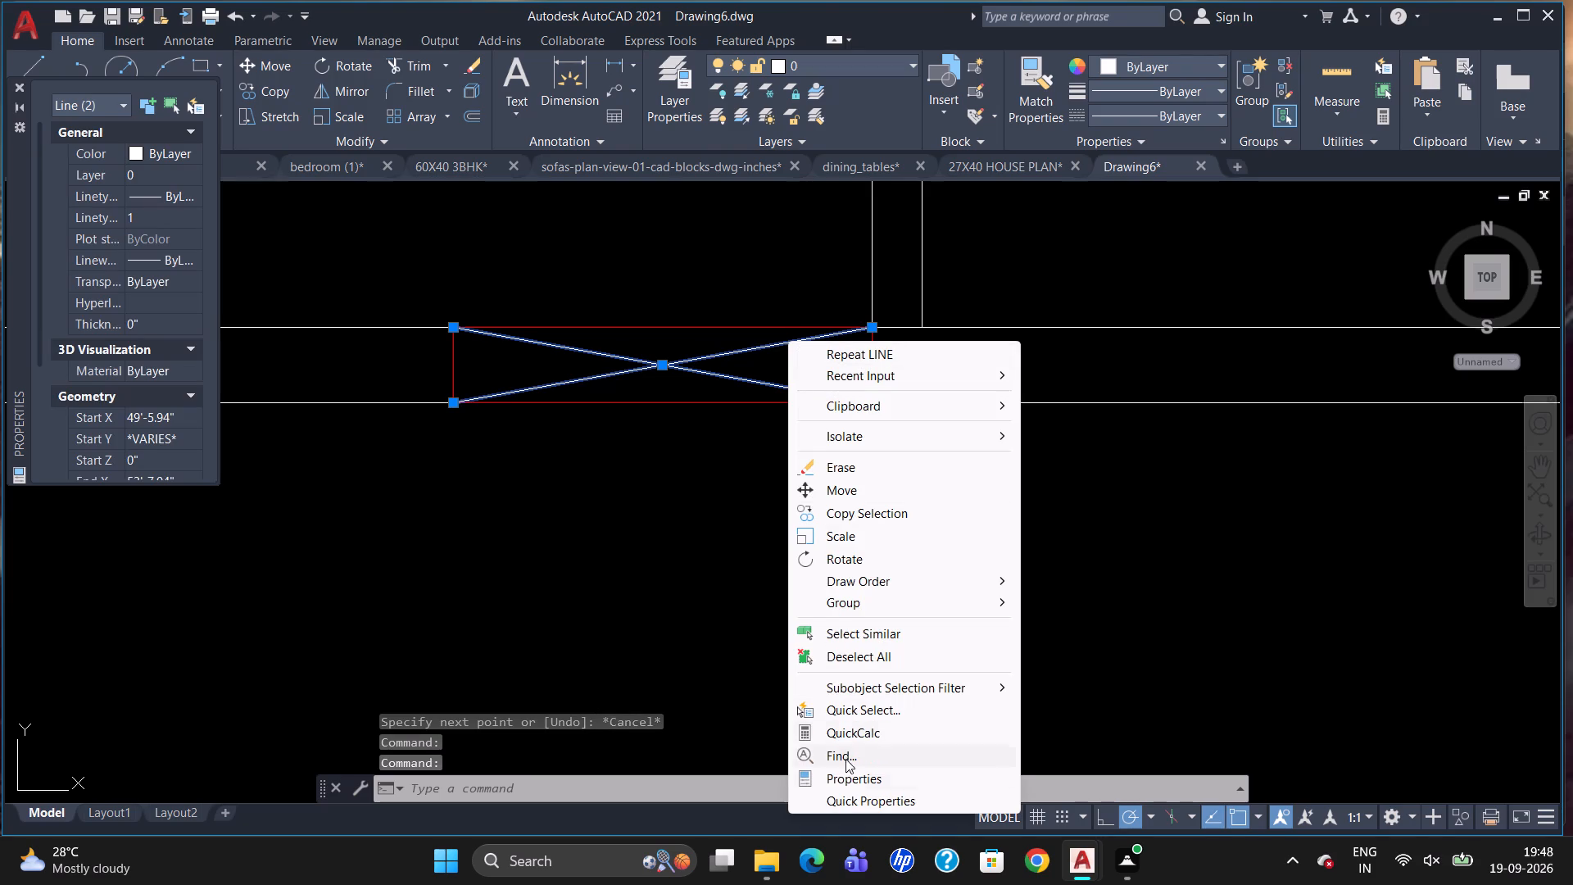
left_click(836, 778)
left_click(169, 159)
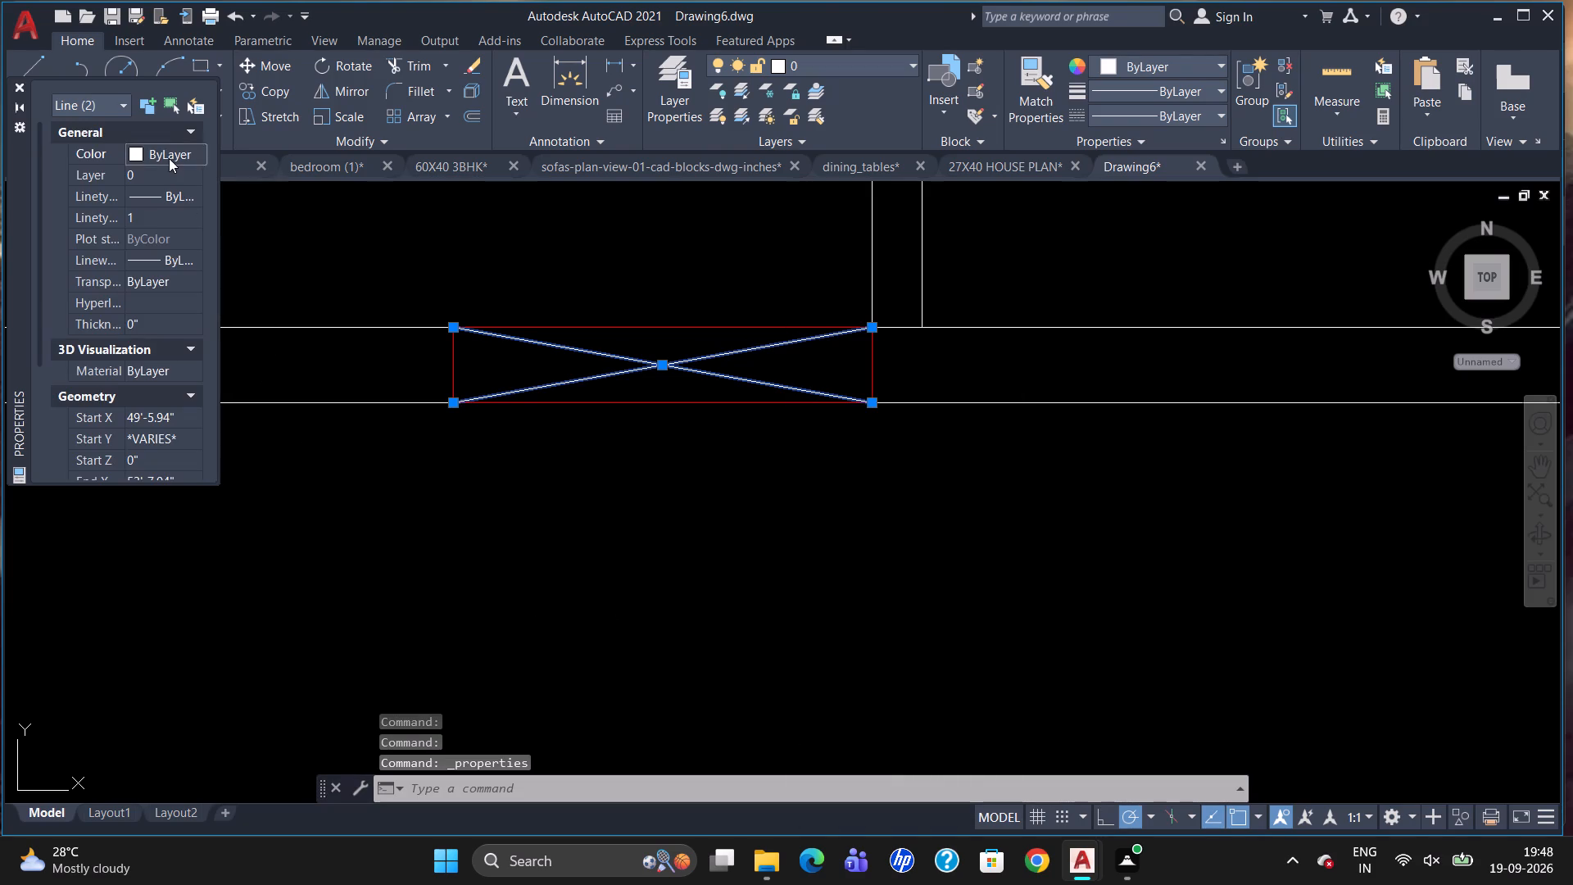
left_click(169, 158)
left_click(164, 210)
key("Escape")
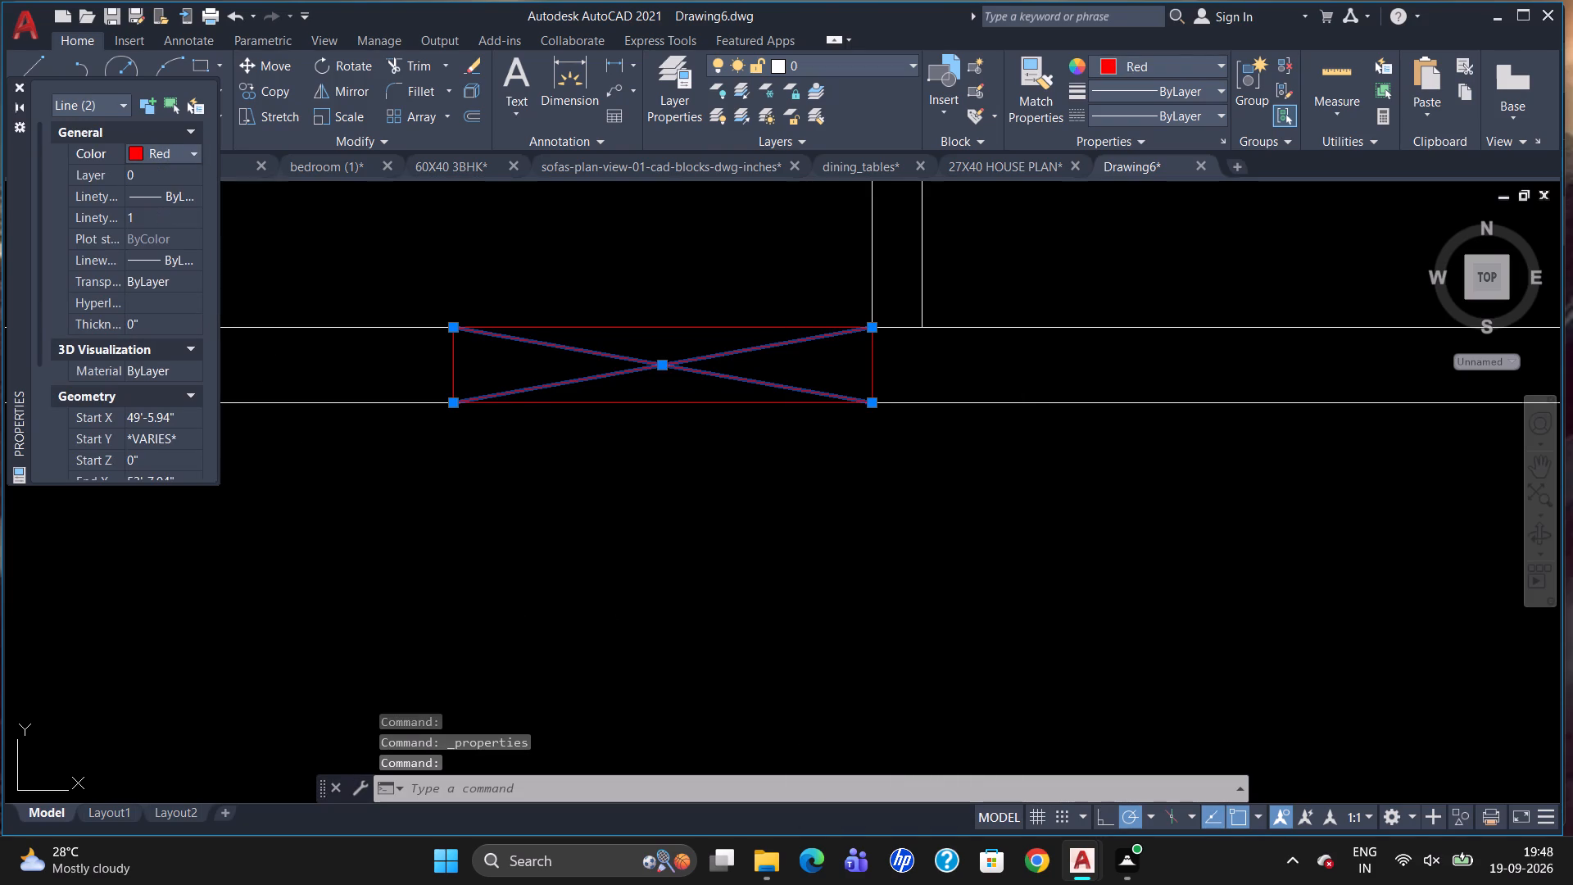
left_click(16, 78)
left_click(21, 89)
key("Escape")
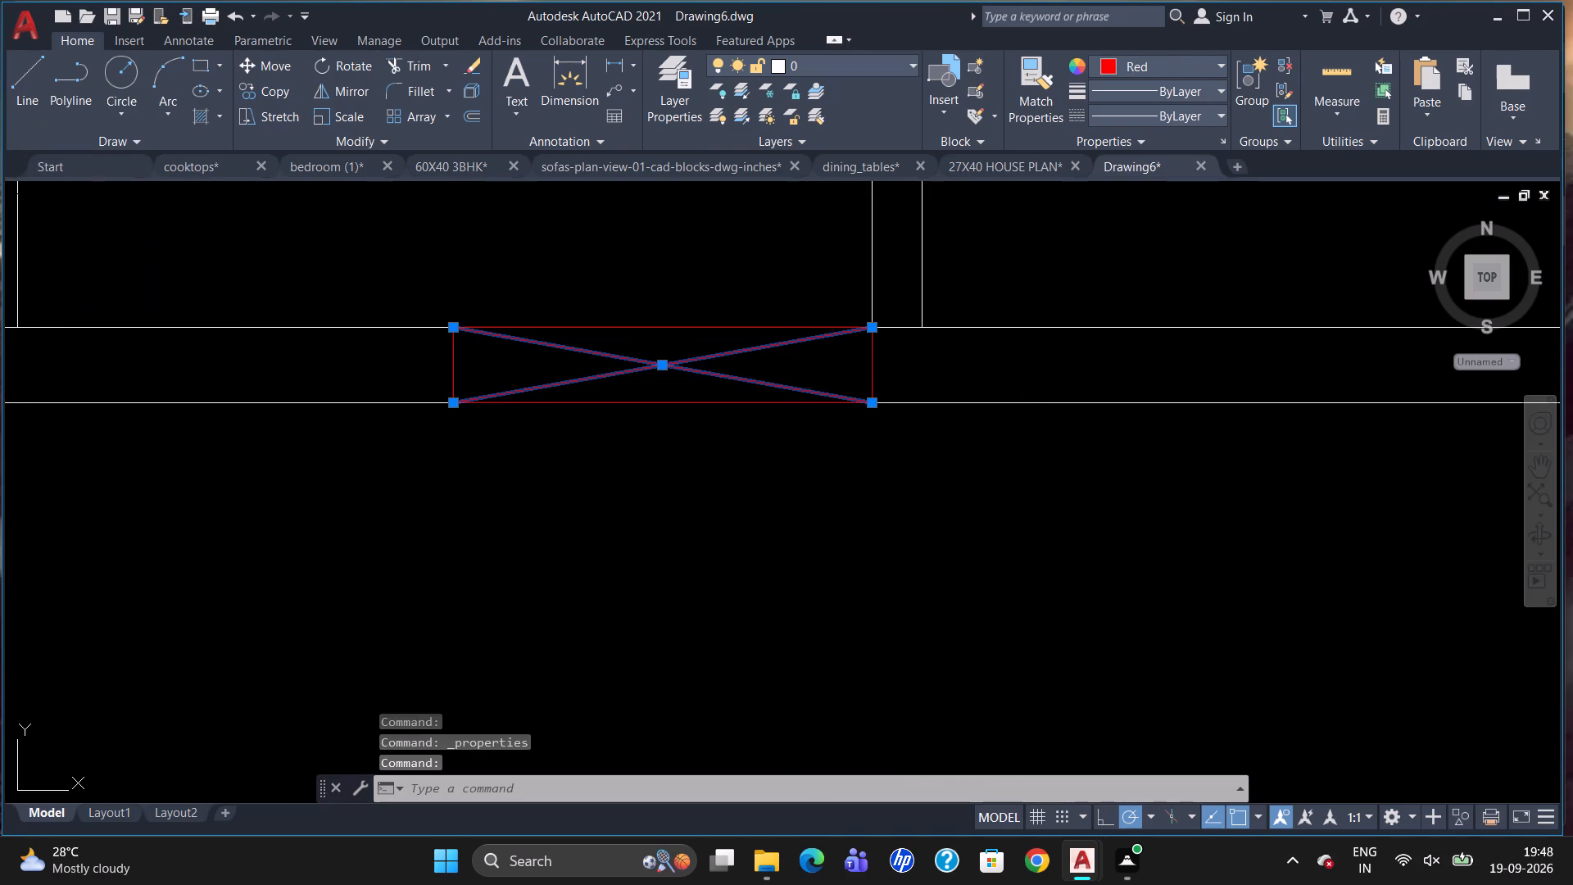
Draw a vertical 6'6" line between the horizontal partitions below the upper rooms, tracked 2' in from the left exterior wall's inner face.
scroll(880, 438, "down", 4)
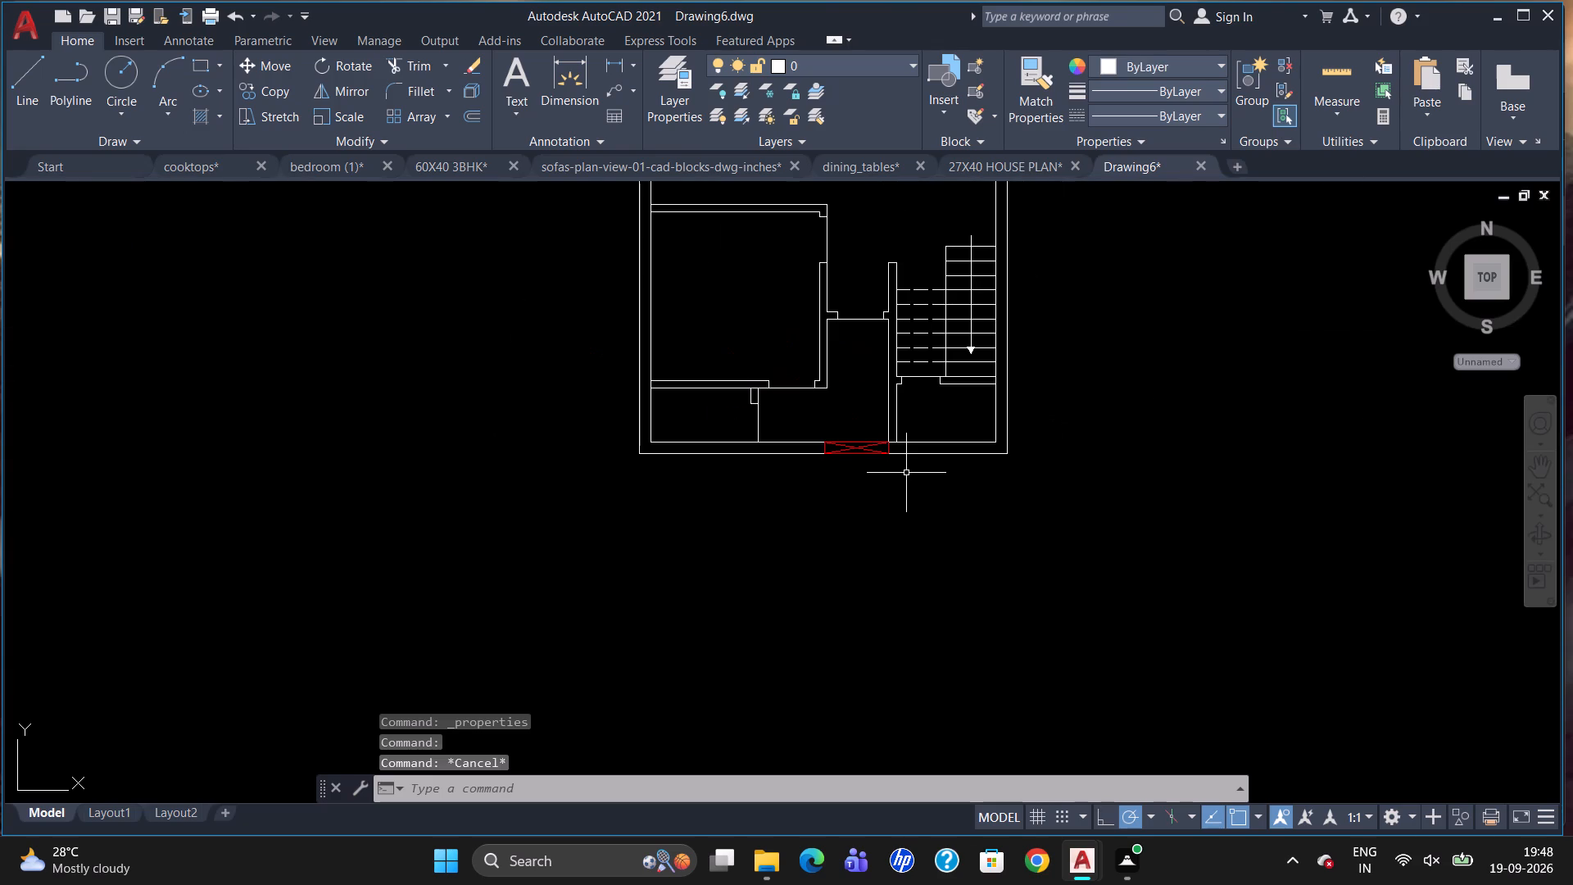
scroll(907, 471, "down", 1)
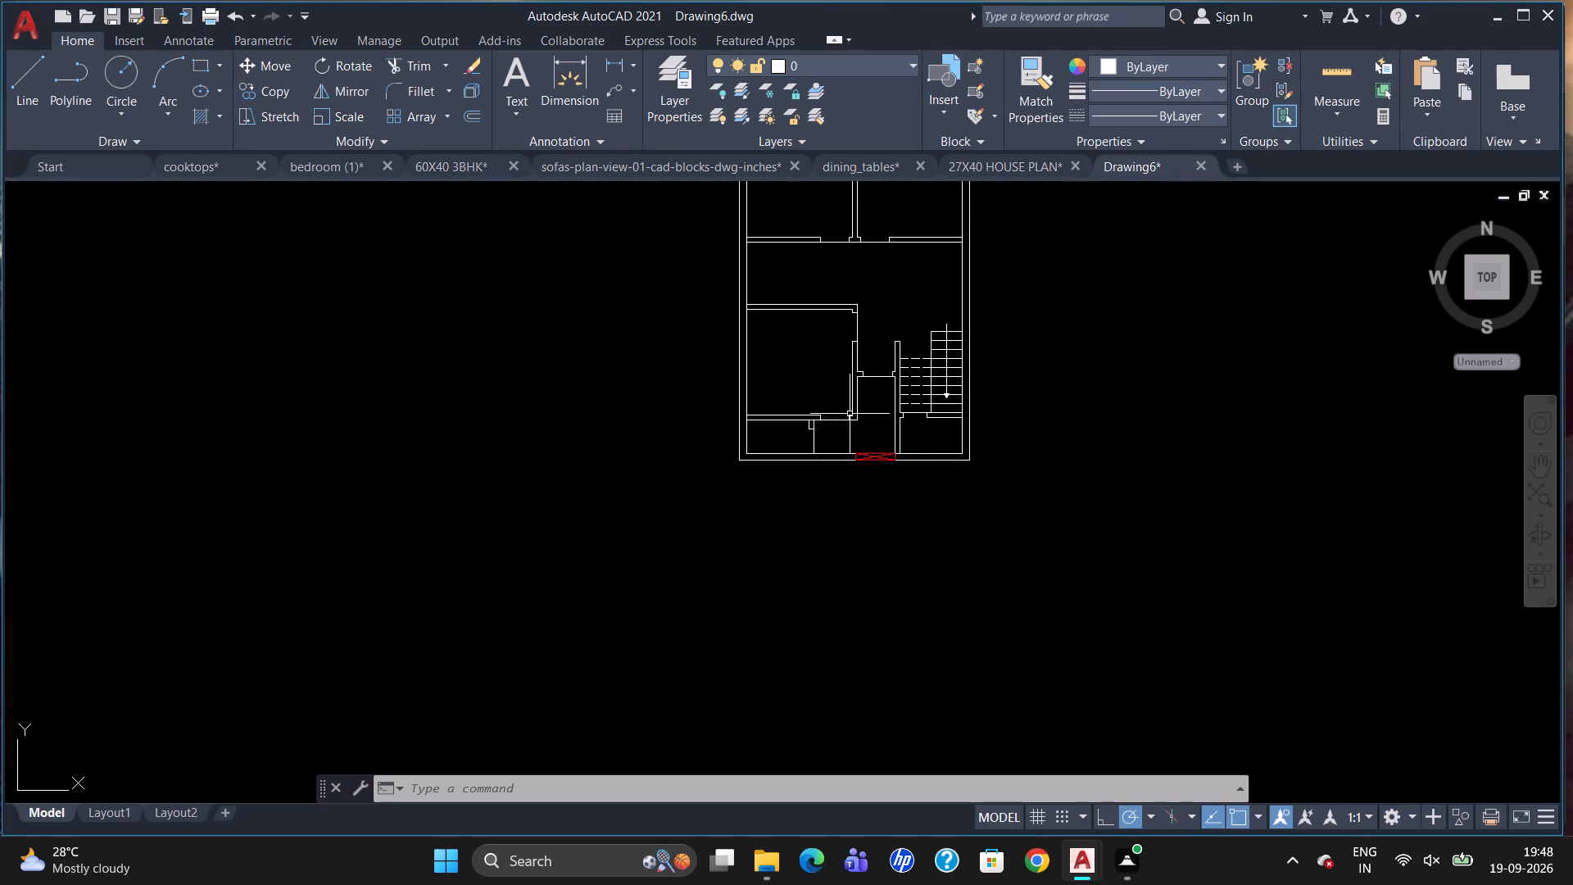
scroll(845, 451, "down", 1)
scroll(974, 248, "up", 1)
scroll(957, 331, "down", 1)
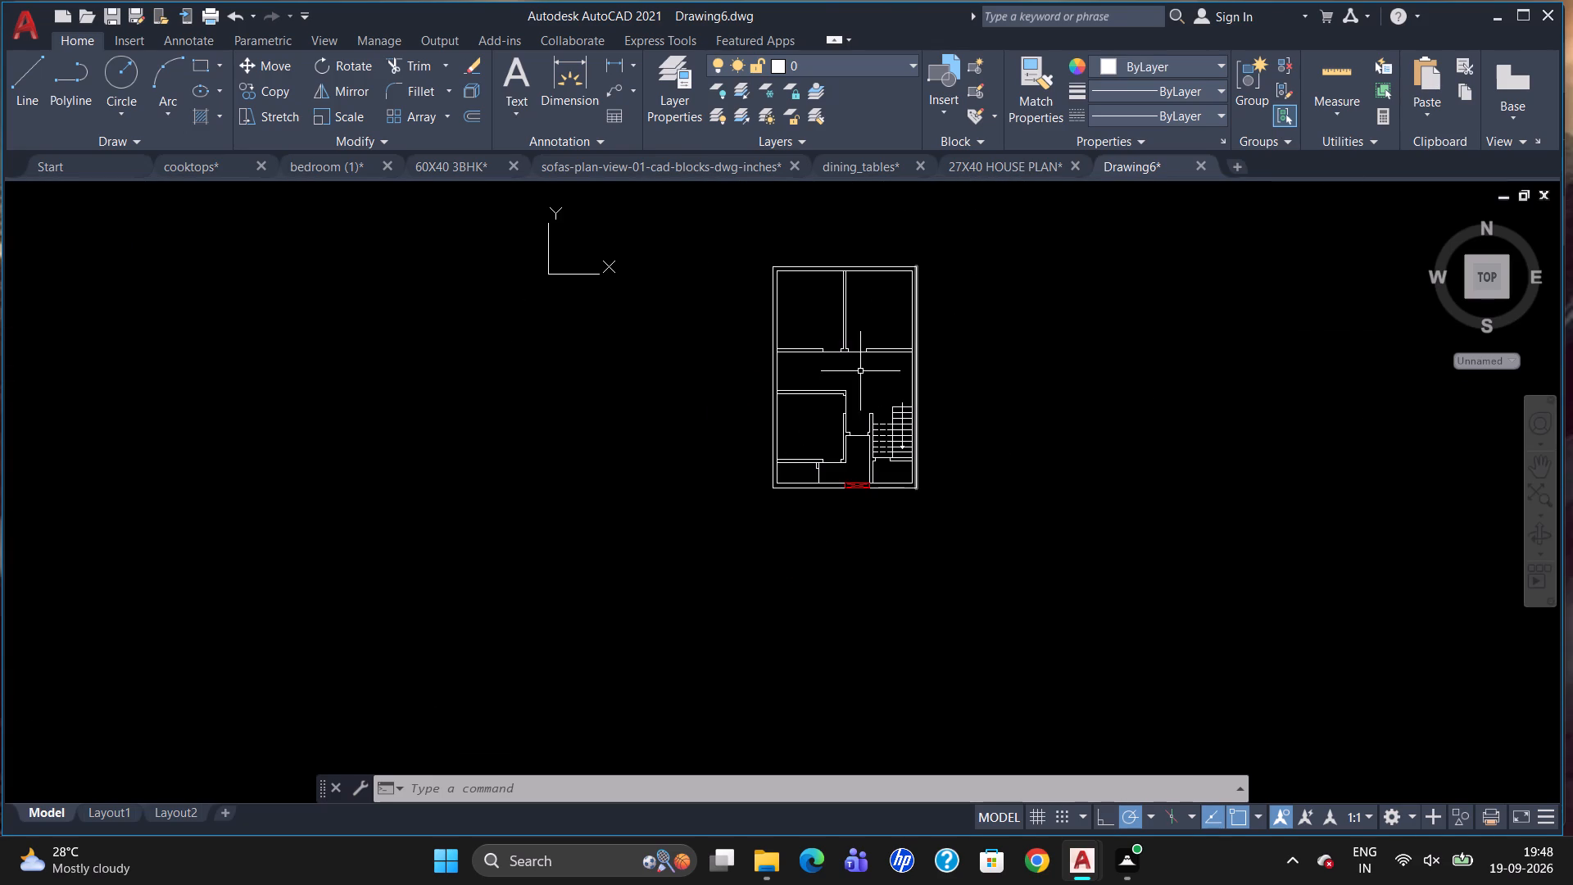
scroll(832, 325, "up", 1)
scroll(796, 389, "up", 1)
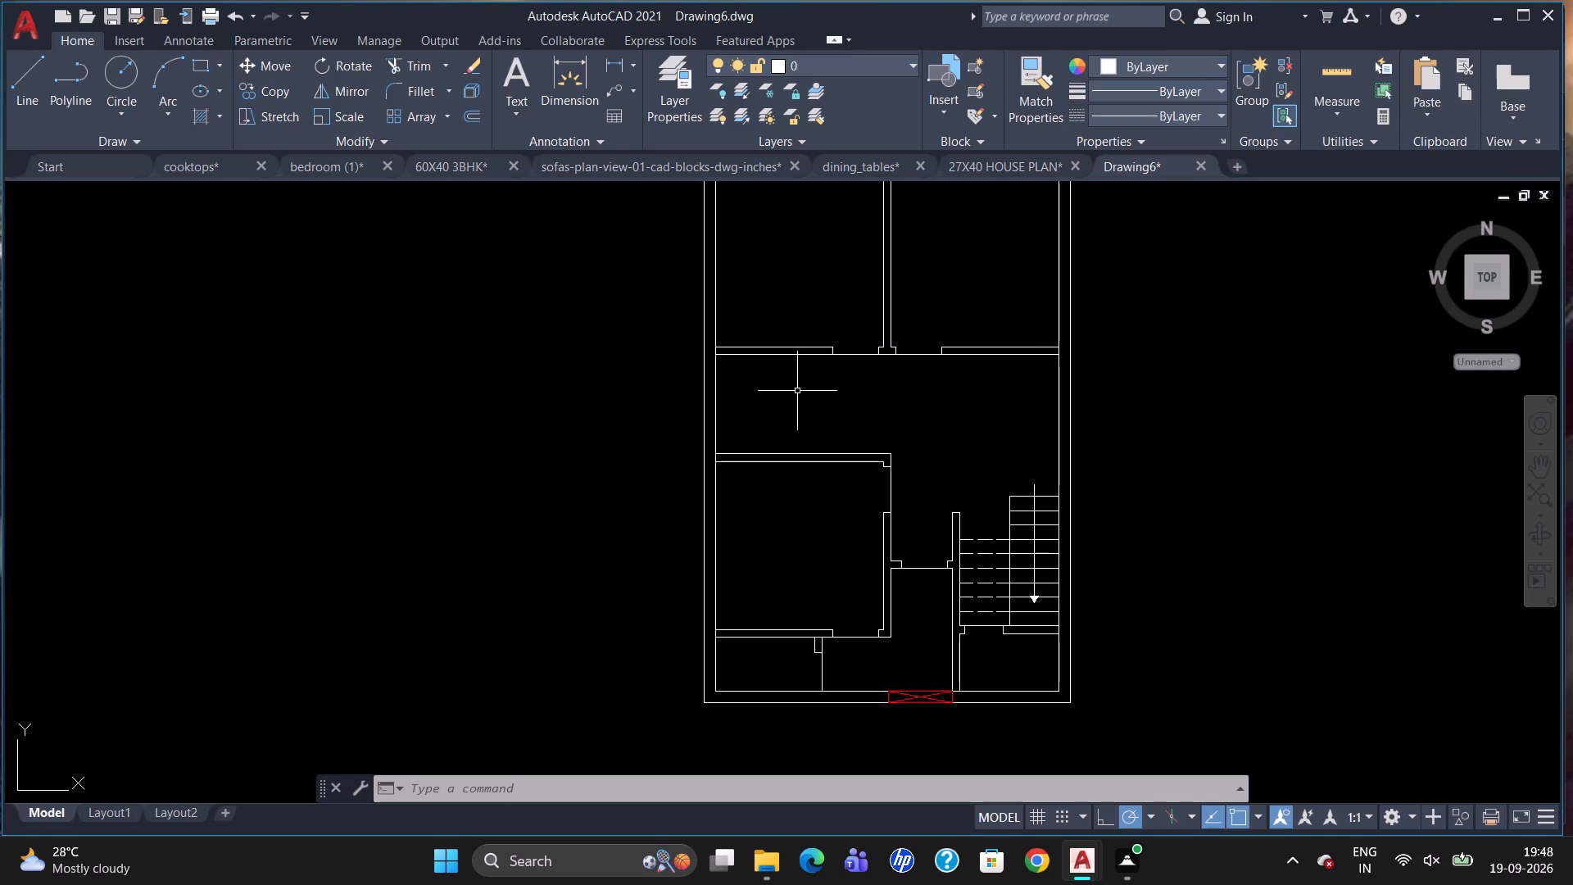
key("l")
key("Return")
type("TK")
key("Return")
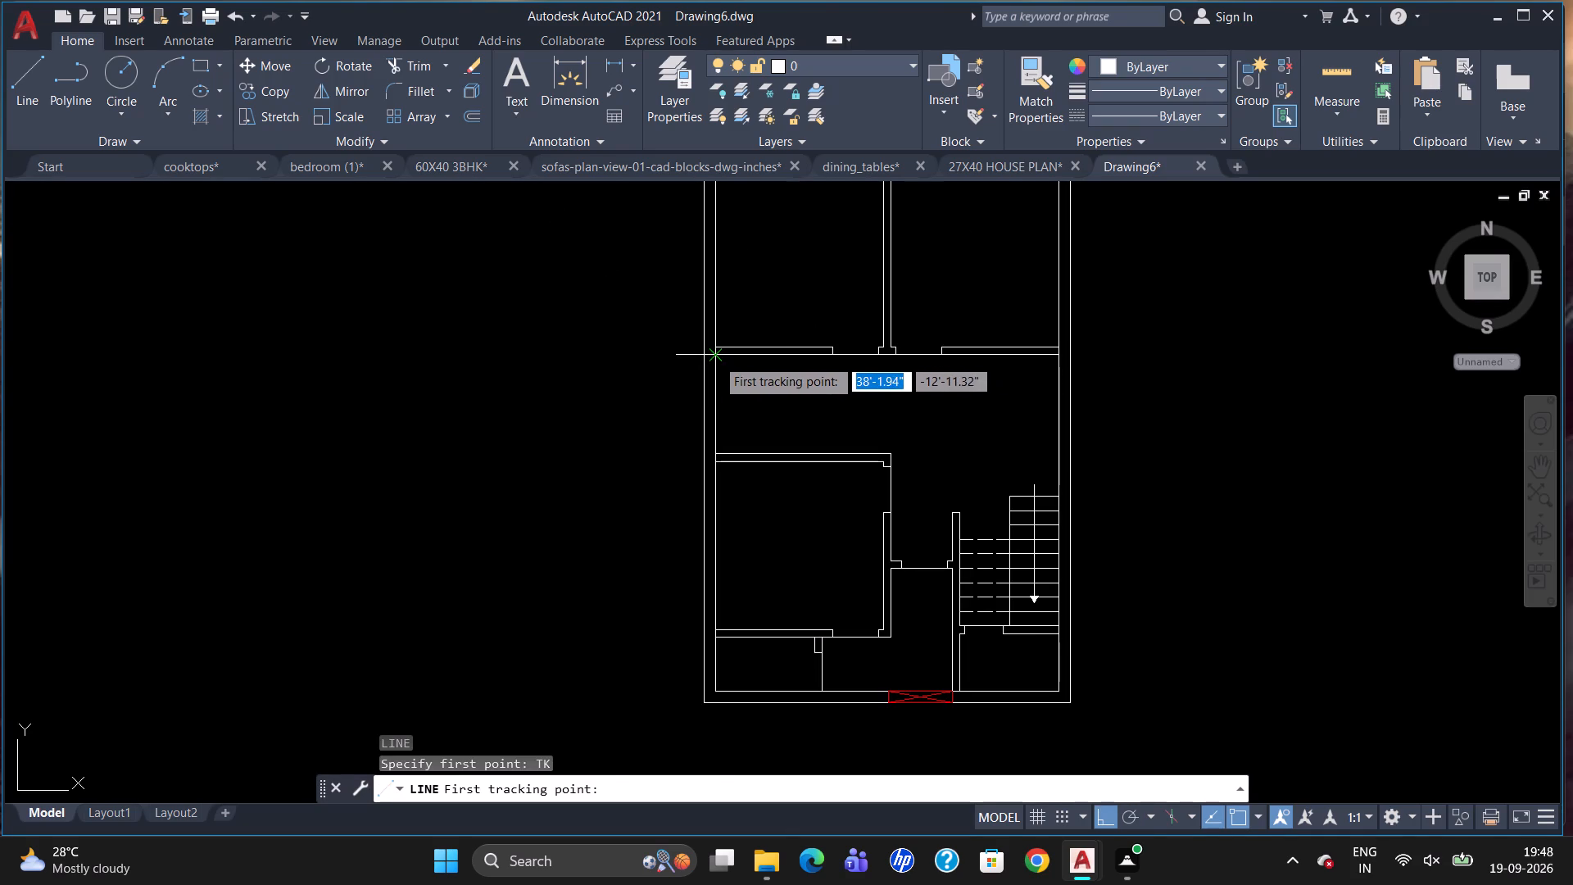
left_click_drag(713, 358, 740, 367)
type("2'")
key("Return")
key("Return")
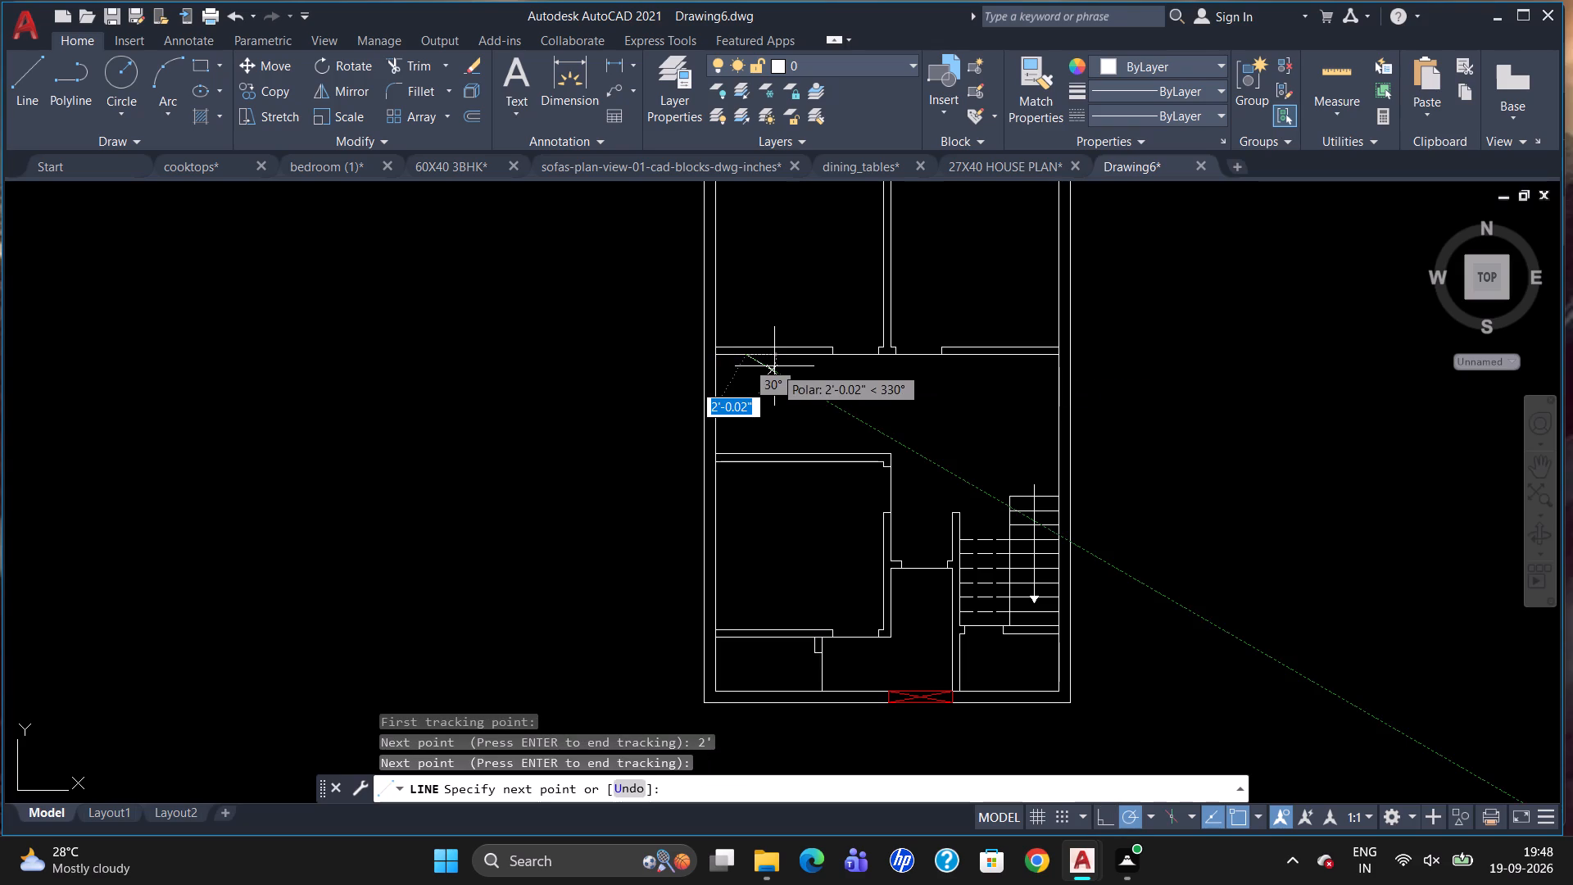
left_click(747, 454)
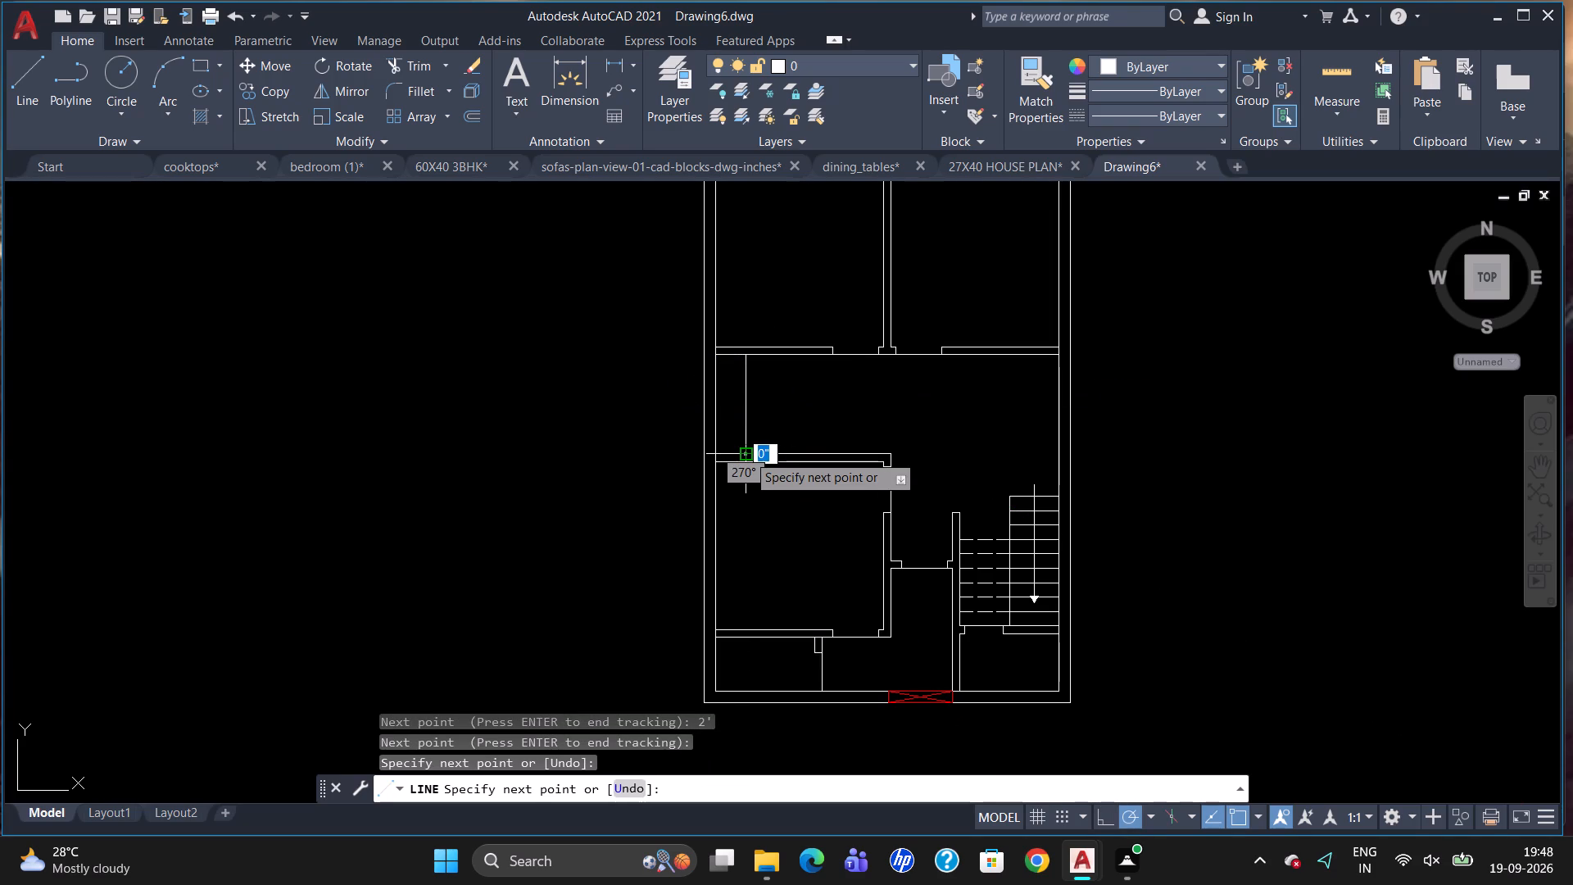
key("Escape")
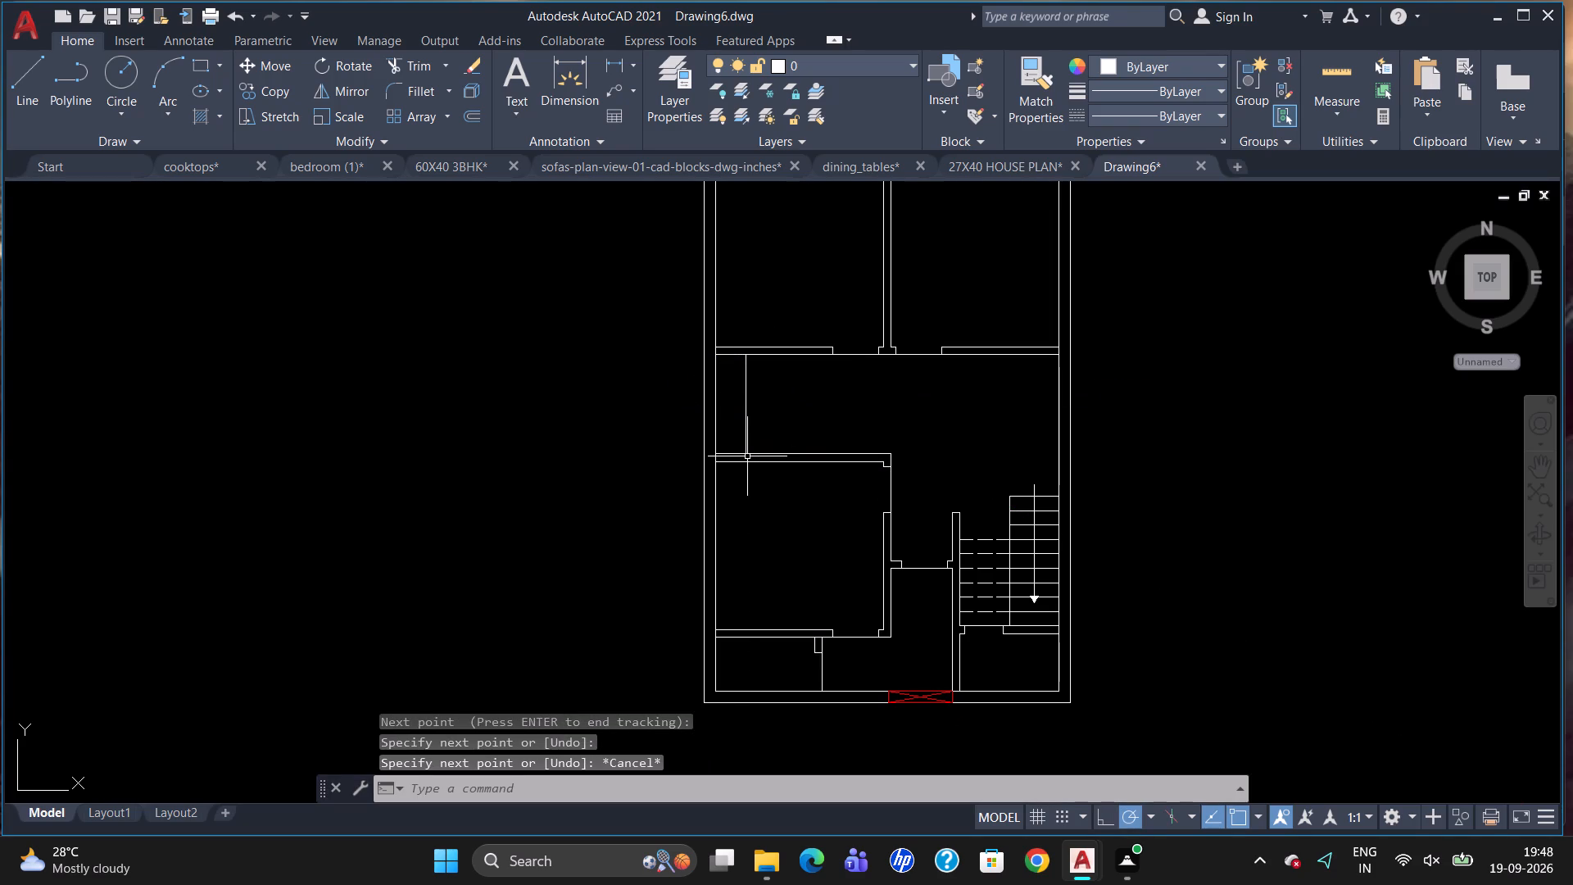
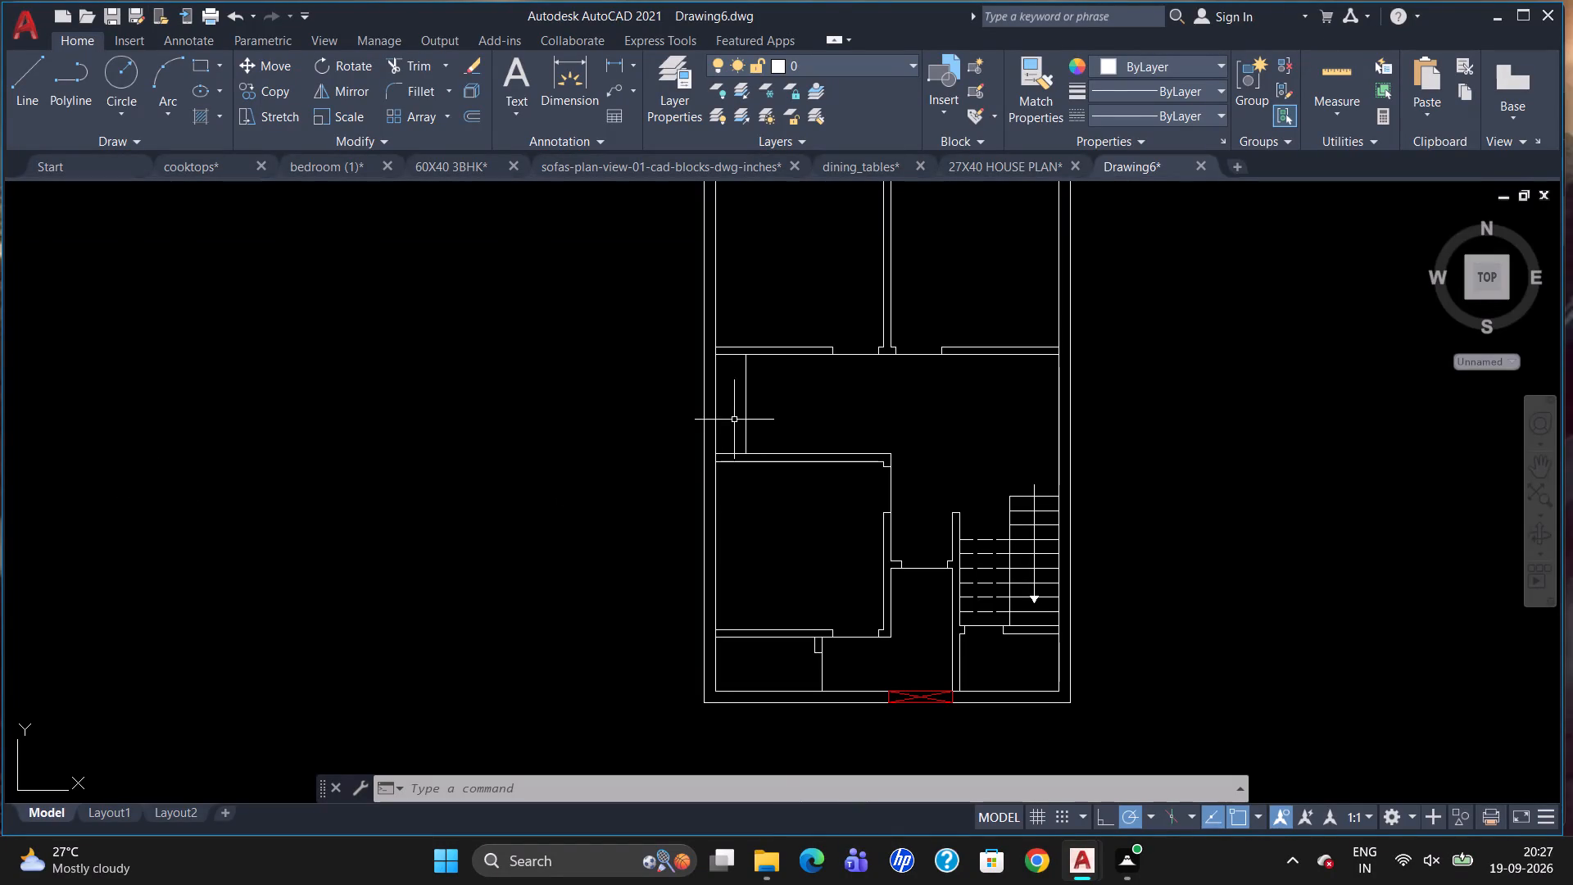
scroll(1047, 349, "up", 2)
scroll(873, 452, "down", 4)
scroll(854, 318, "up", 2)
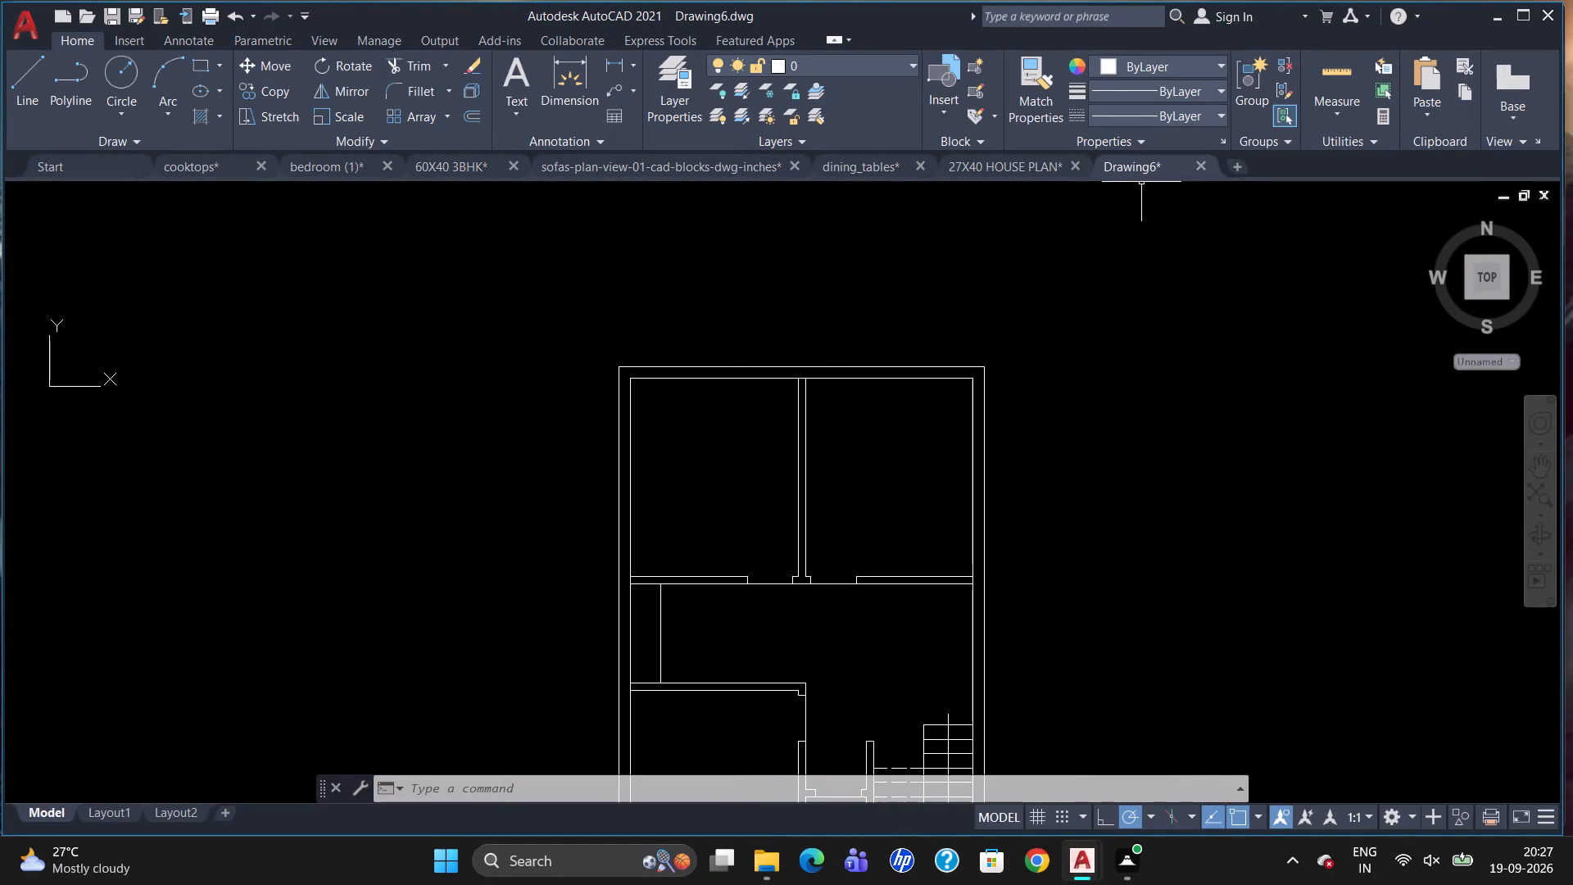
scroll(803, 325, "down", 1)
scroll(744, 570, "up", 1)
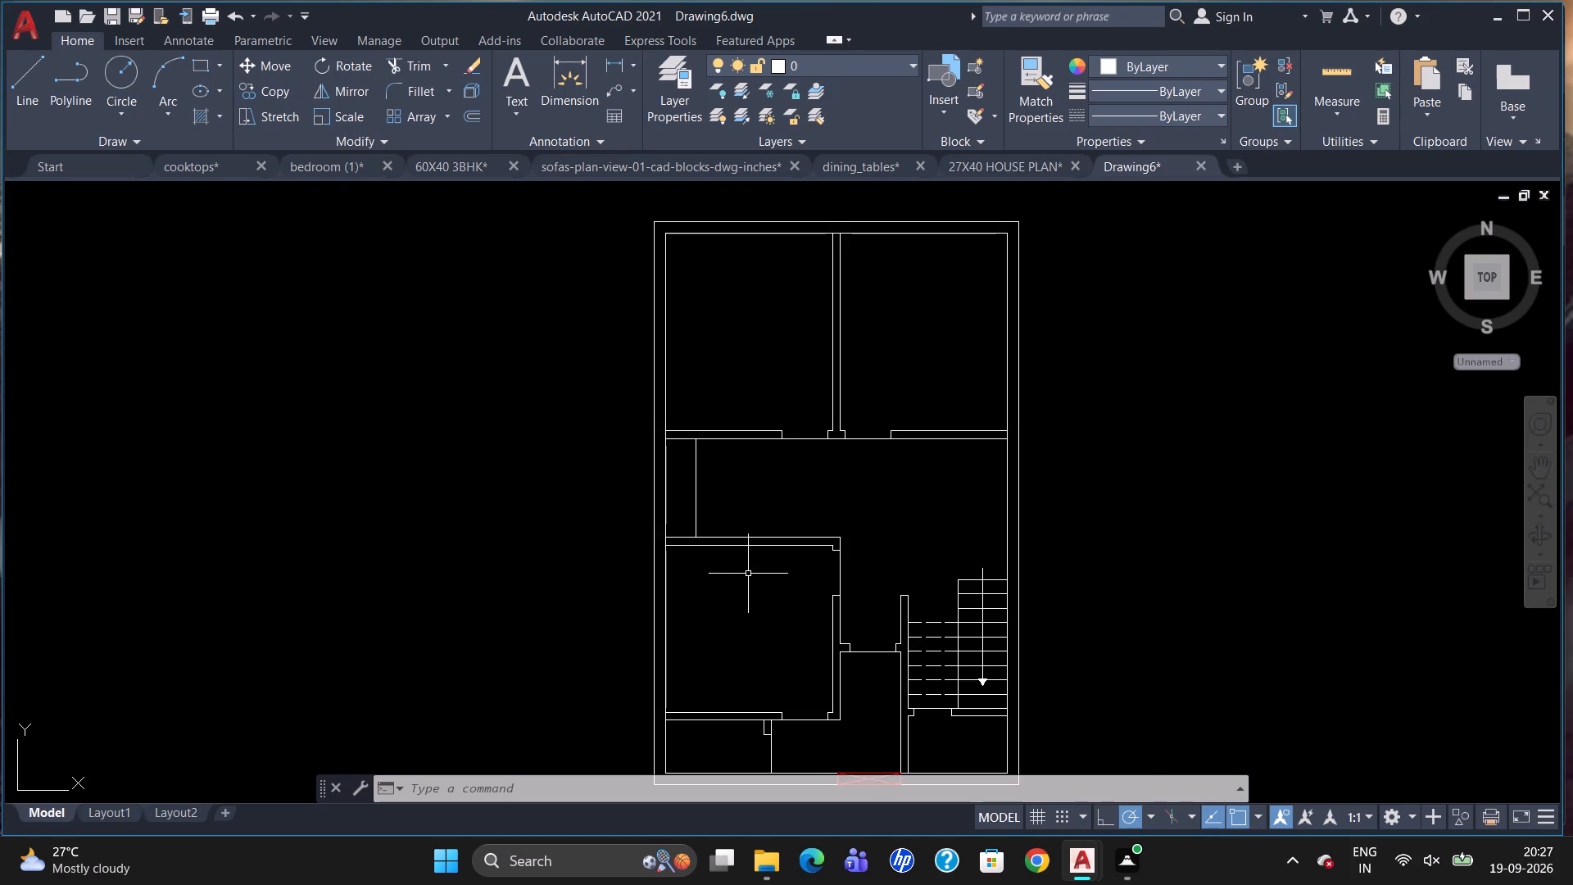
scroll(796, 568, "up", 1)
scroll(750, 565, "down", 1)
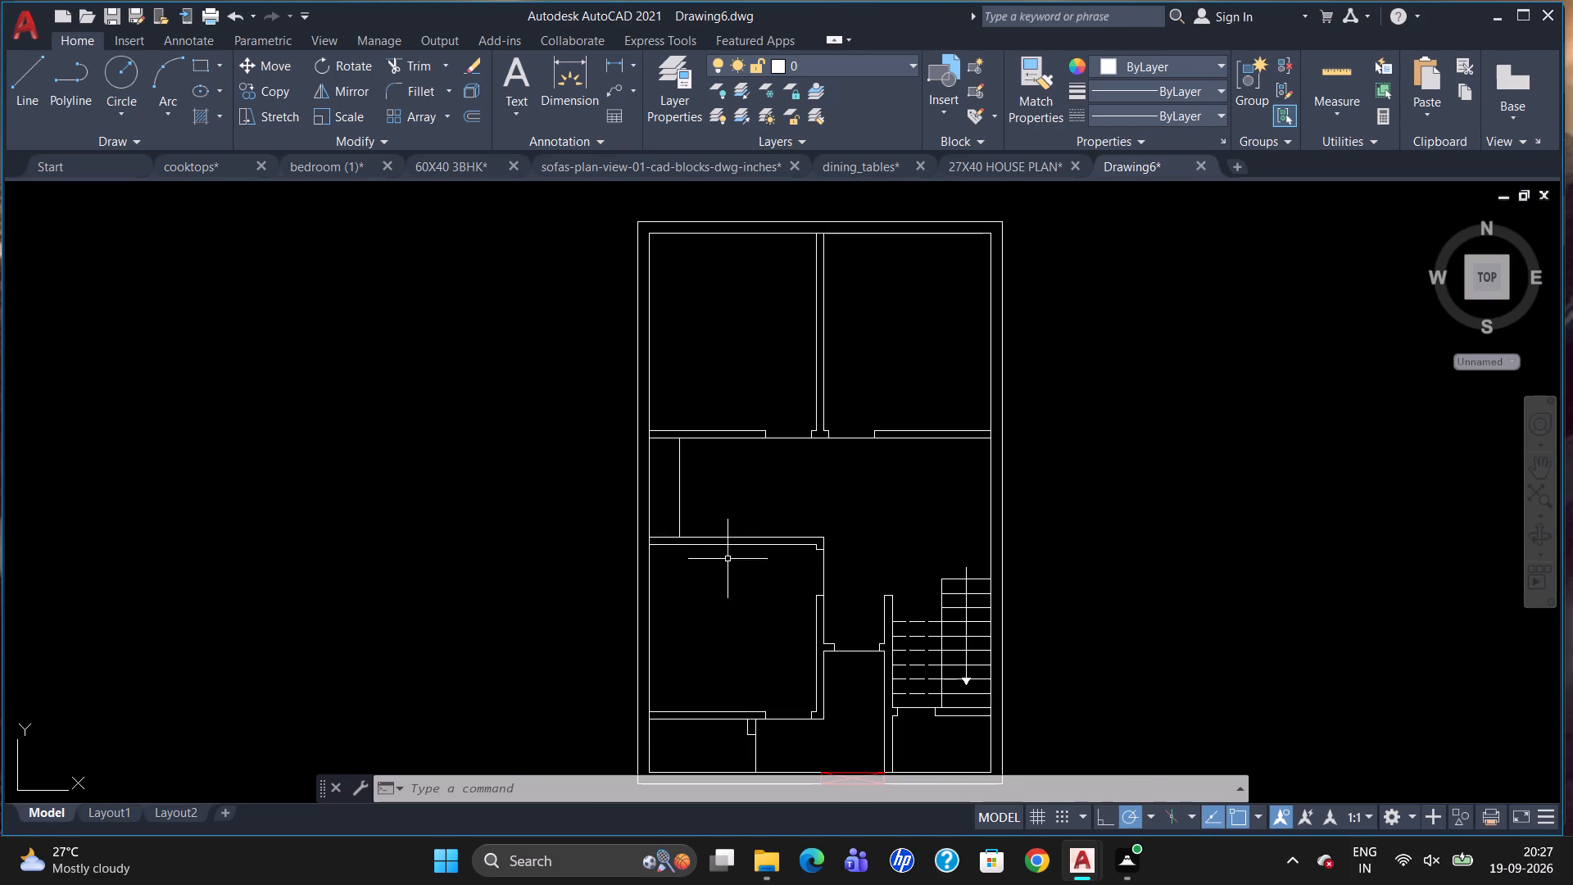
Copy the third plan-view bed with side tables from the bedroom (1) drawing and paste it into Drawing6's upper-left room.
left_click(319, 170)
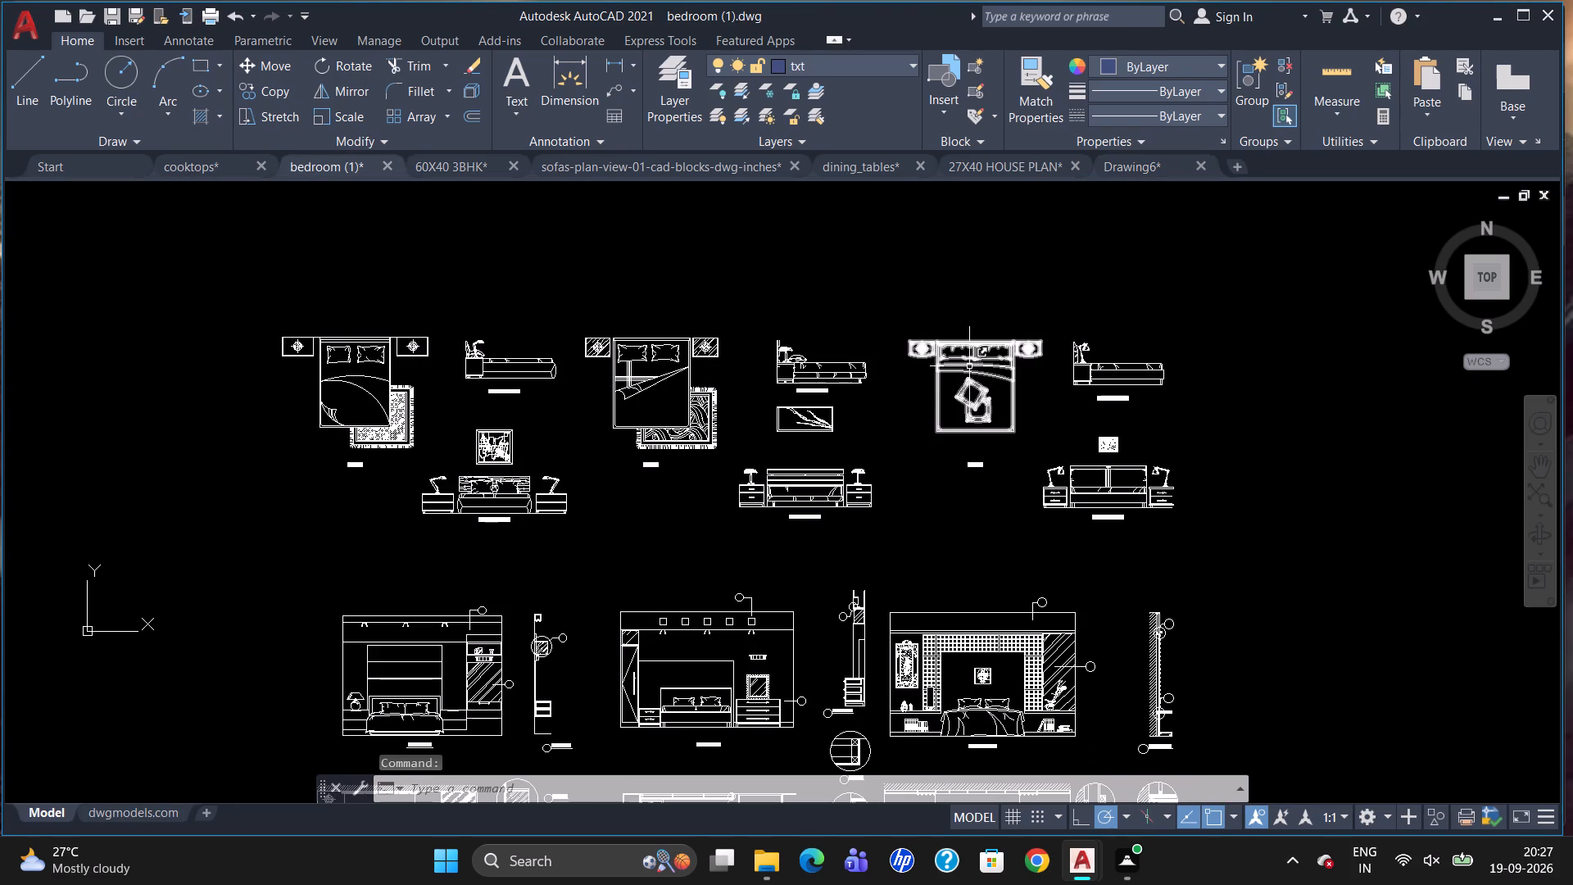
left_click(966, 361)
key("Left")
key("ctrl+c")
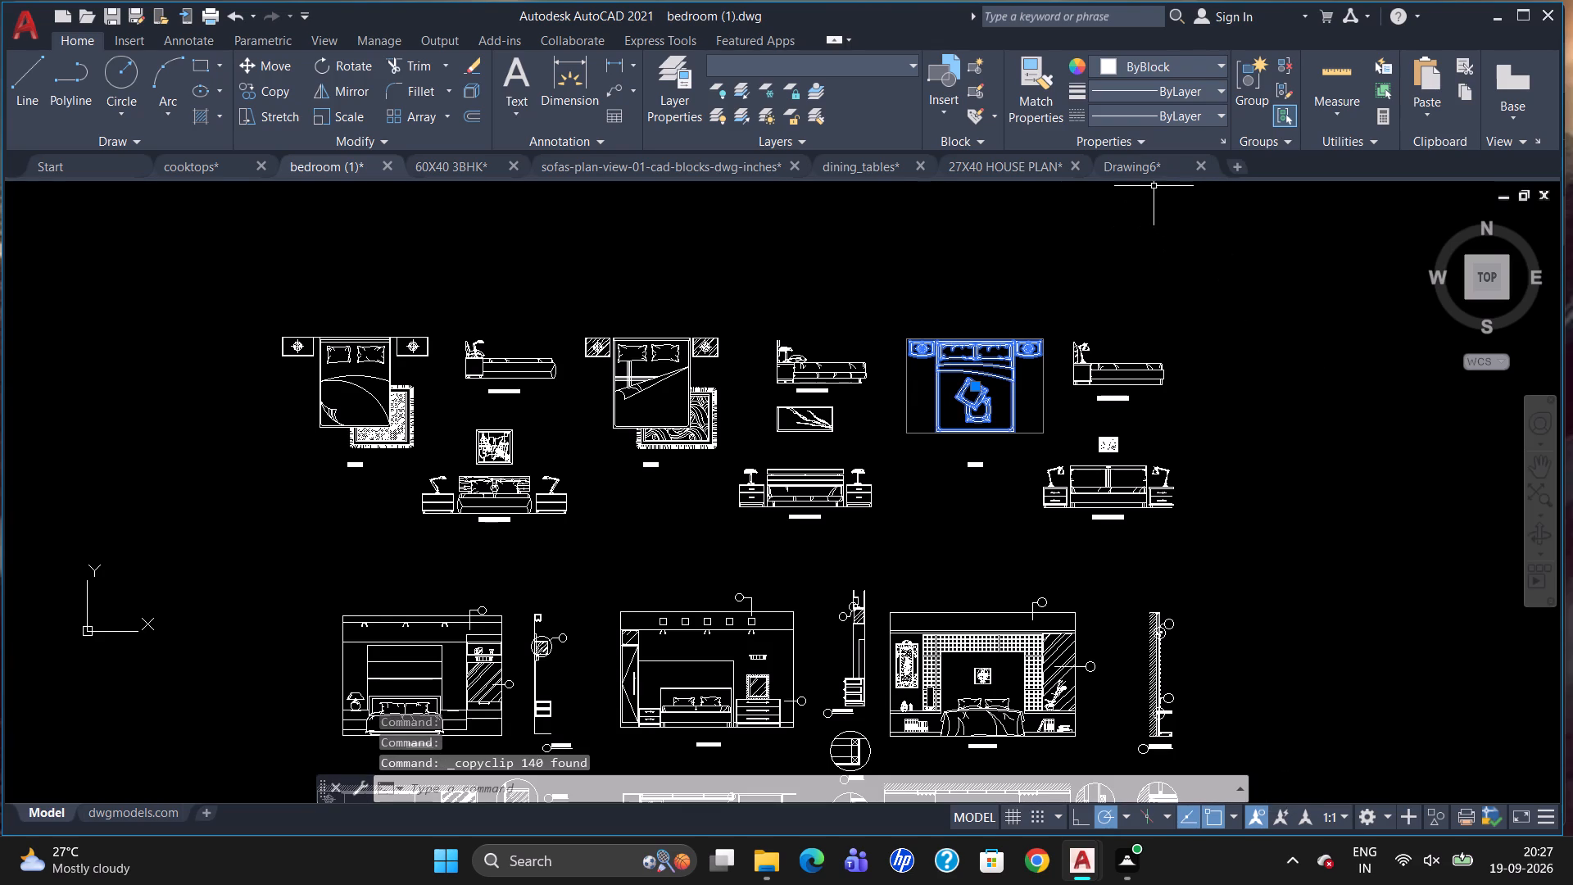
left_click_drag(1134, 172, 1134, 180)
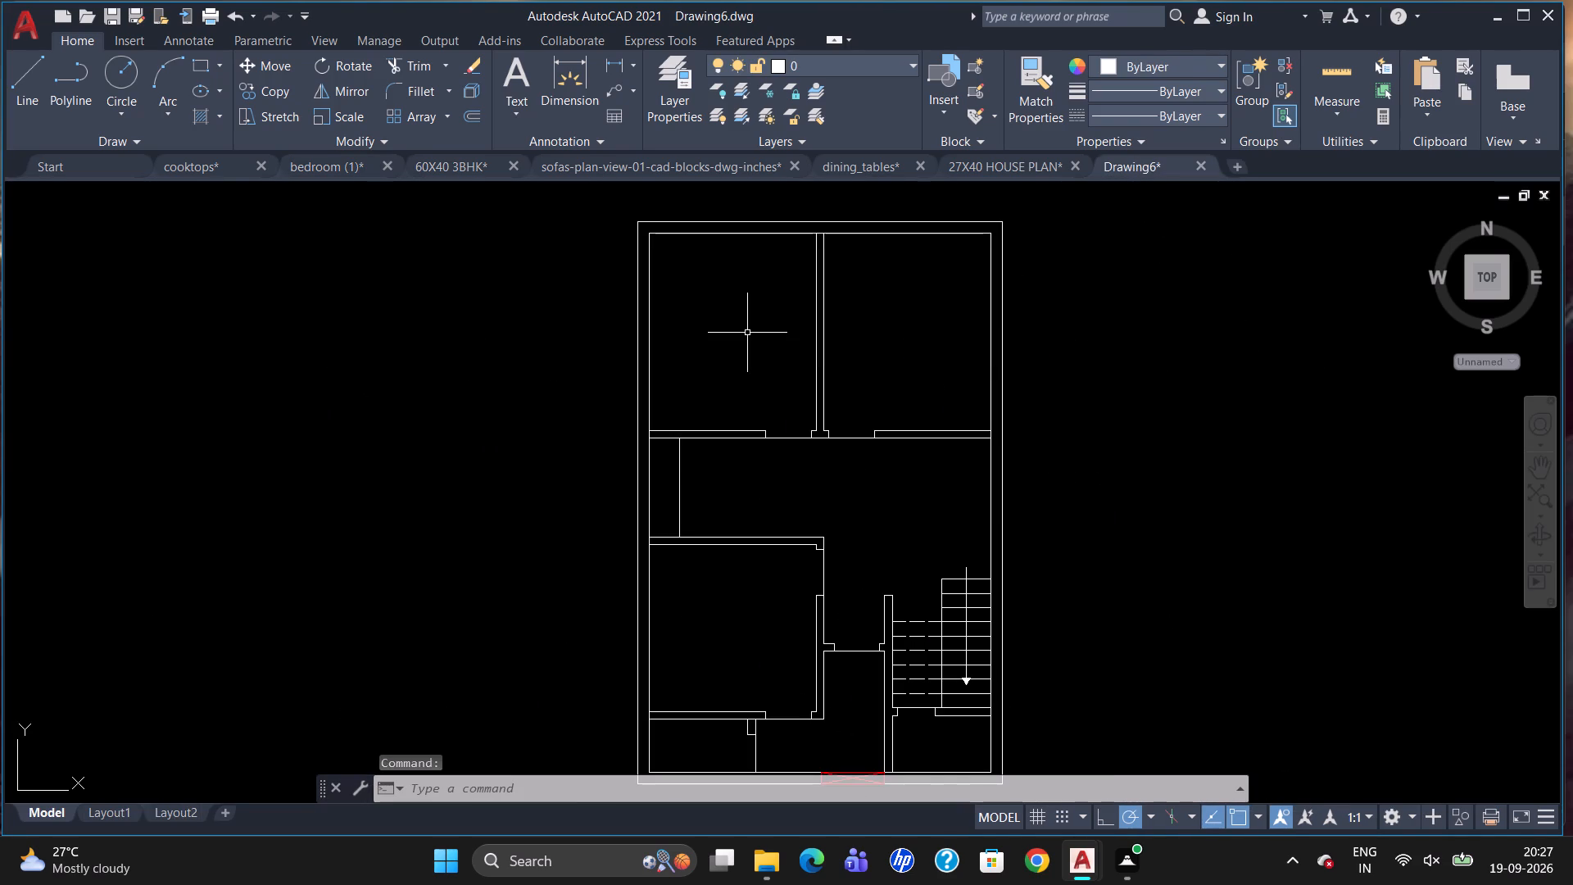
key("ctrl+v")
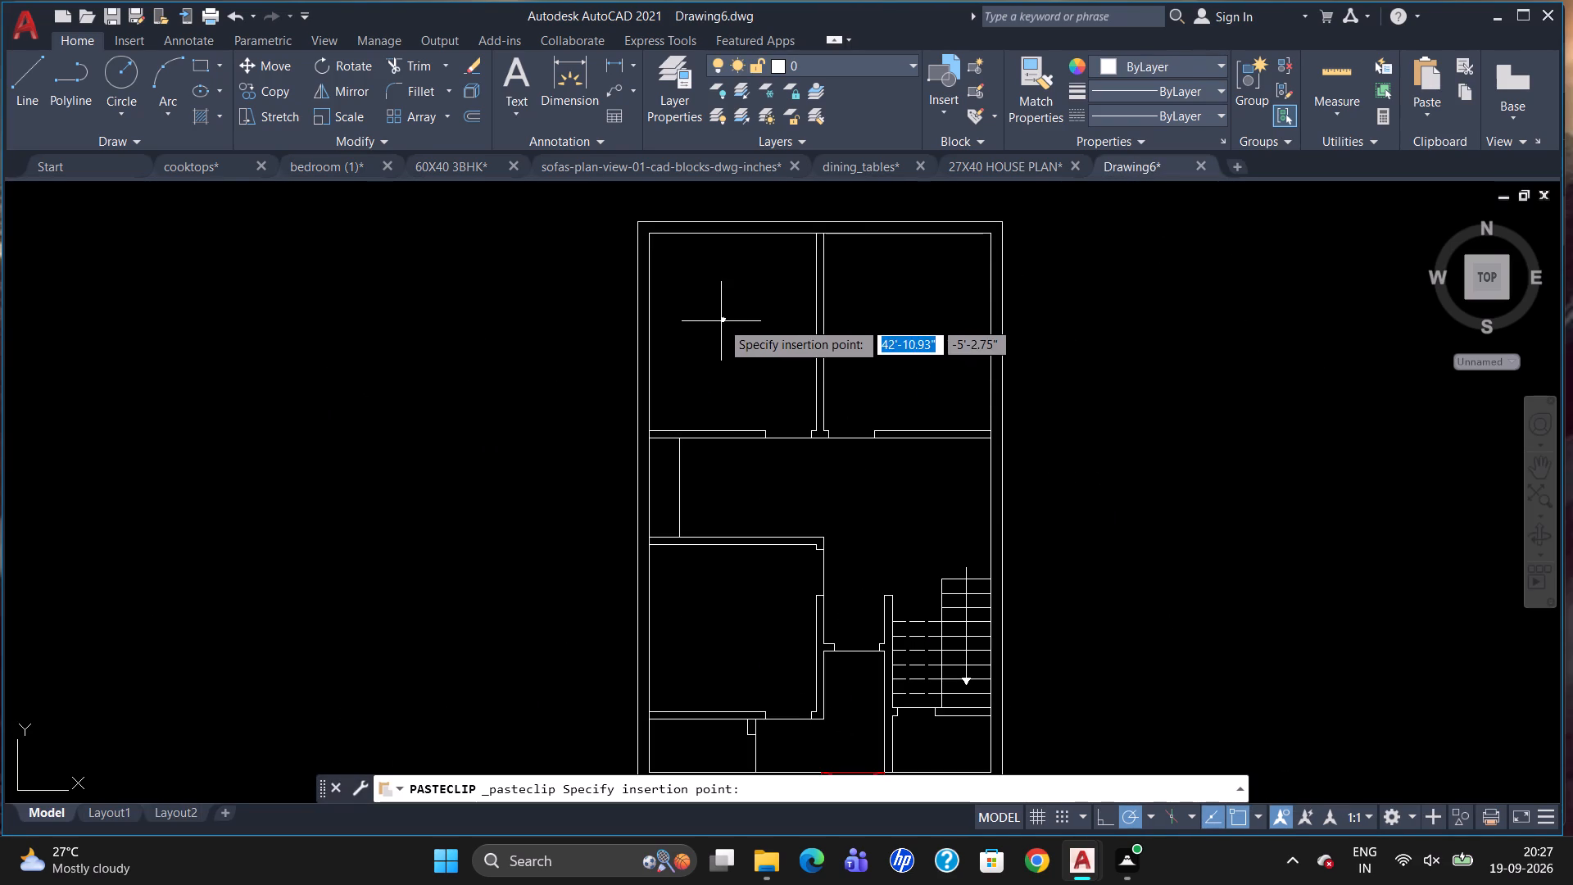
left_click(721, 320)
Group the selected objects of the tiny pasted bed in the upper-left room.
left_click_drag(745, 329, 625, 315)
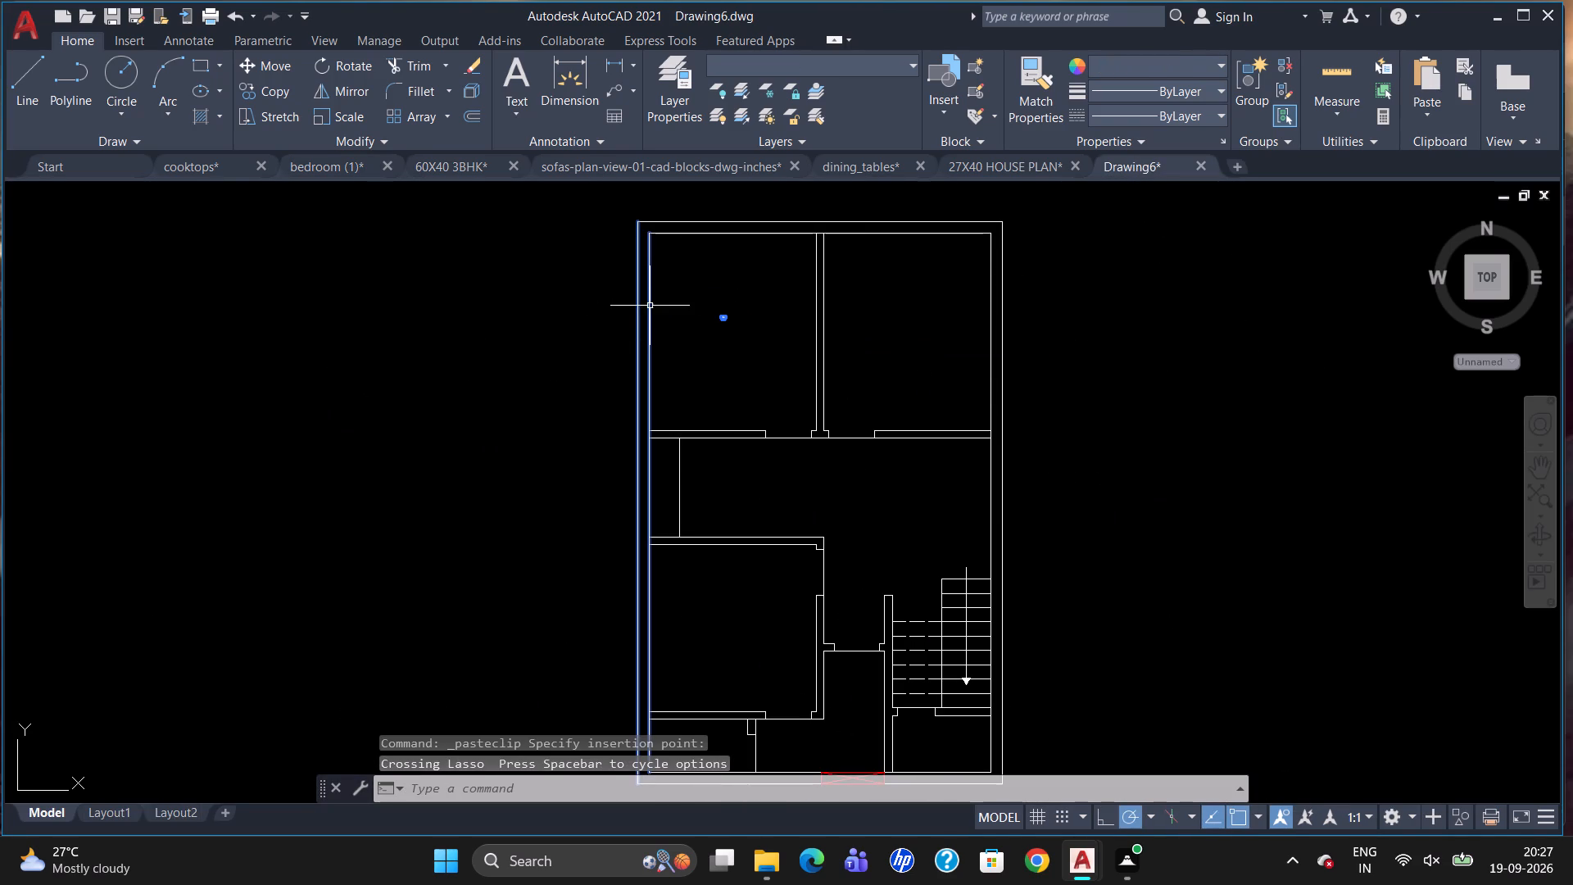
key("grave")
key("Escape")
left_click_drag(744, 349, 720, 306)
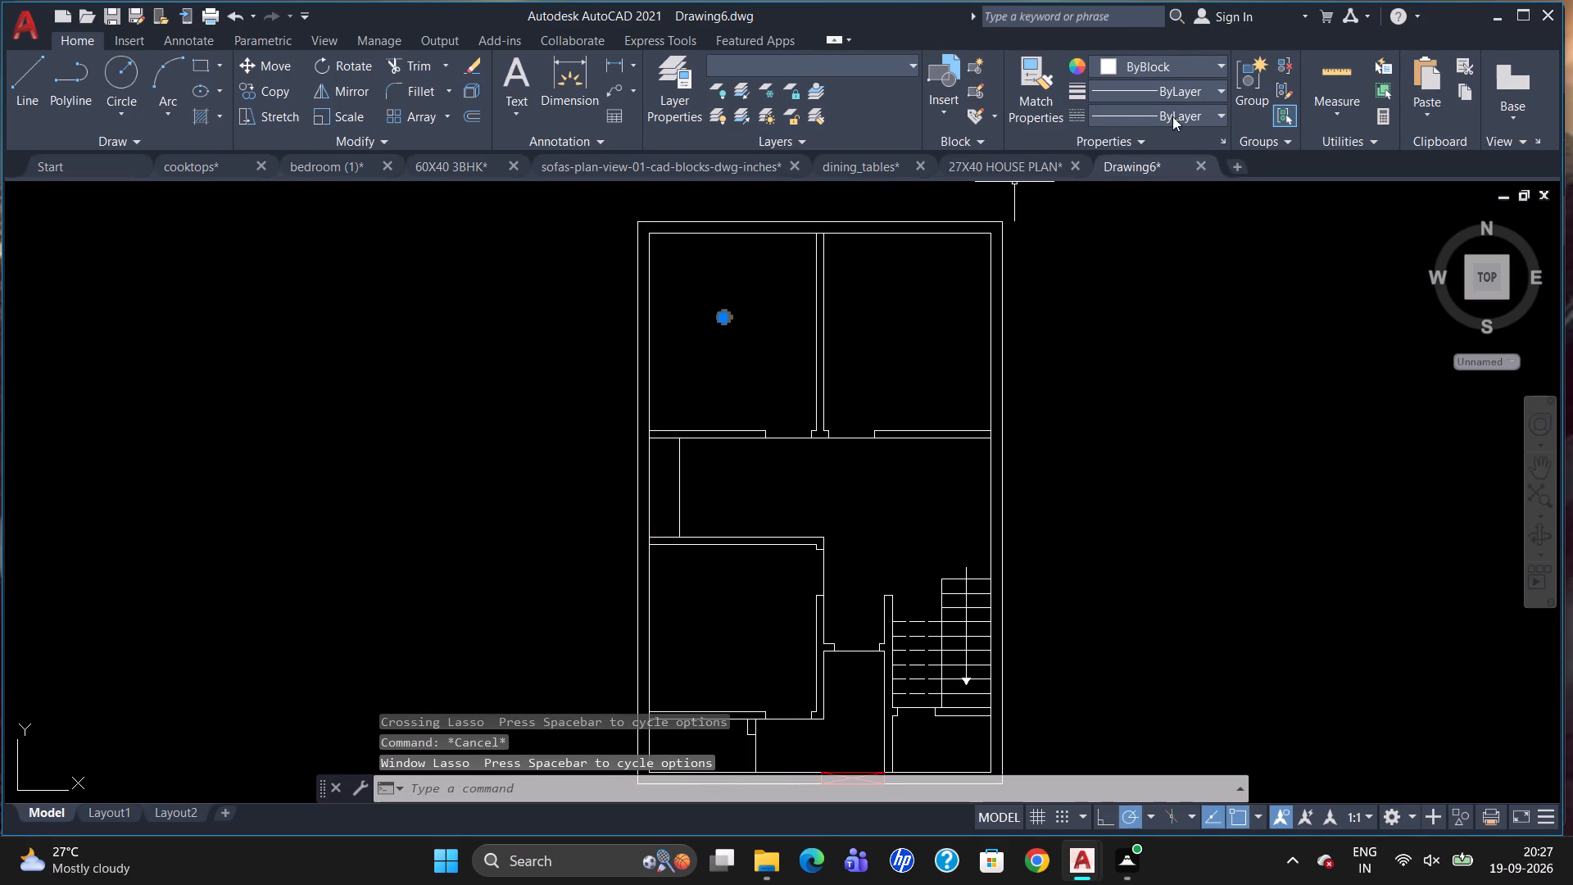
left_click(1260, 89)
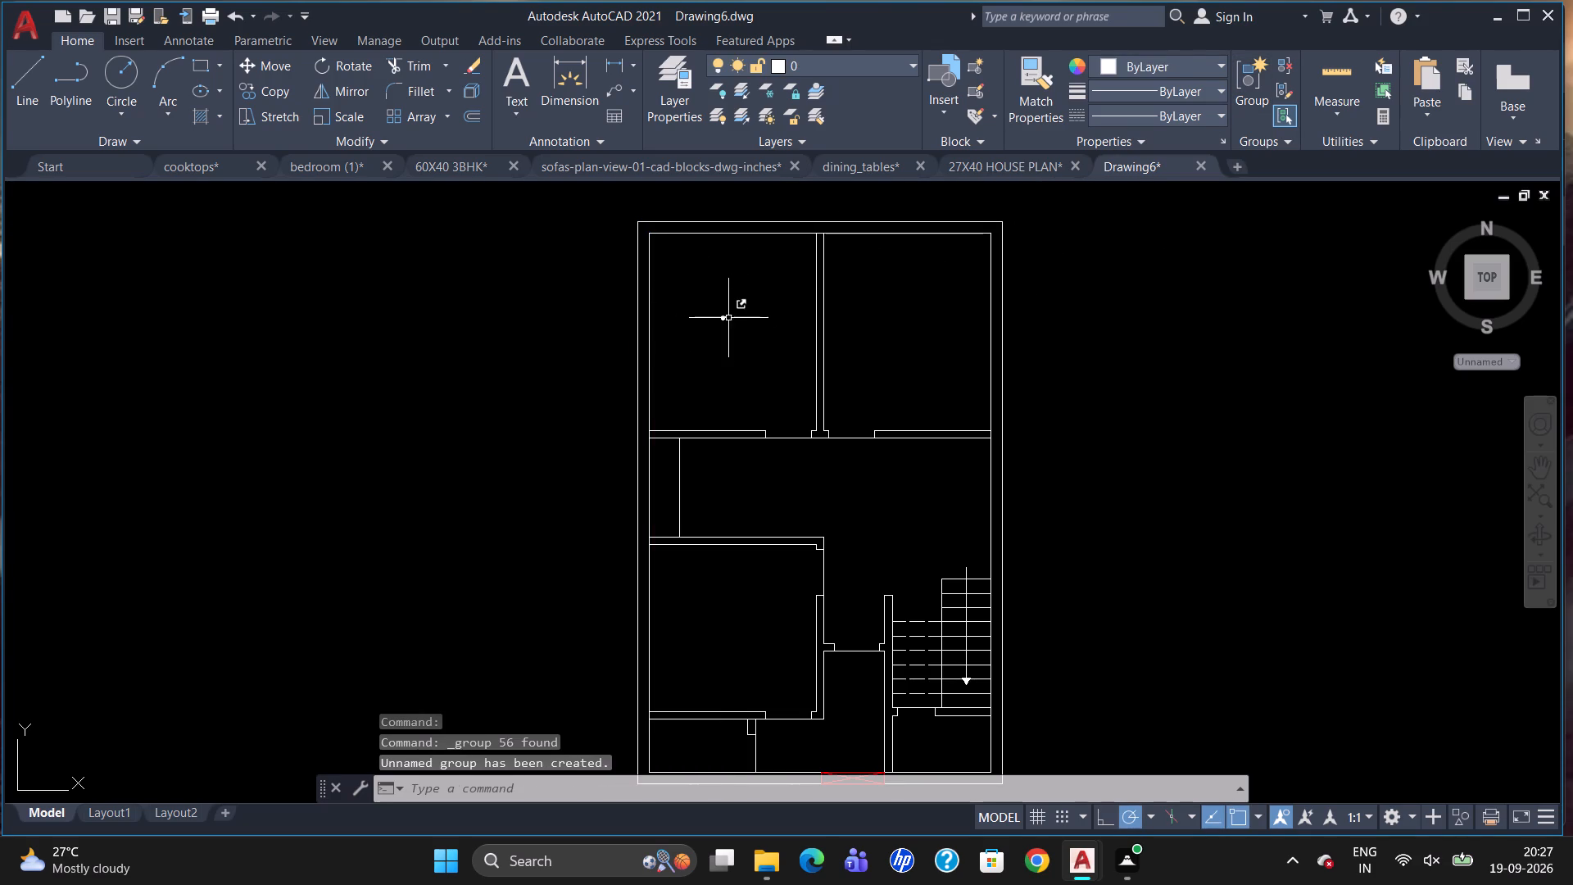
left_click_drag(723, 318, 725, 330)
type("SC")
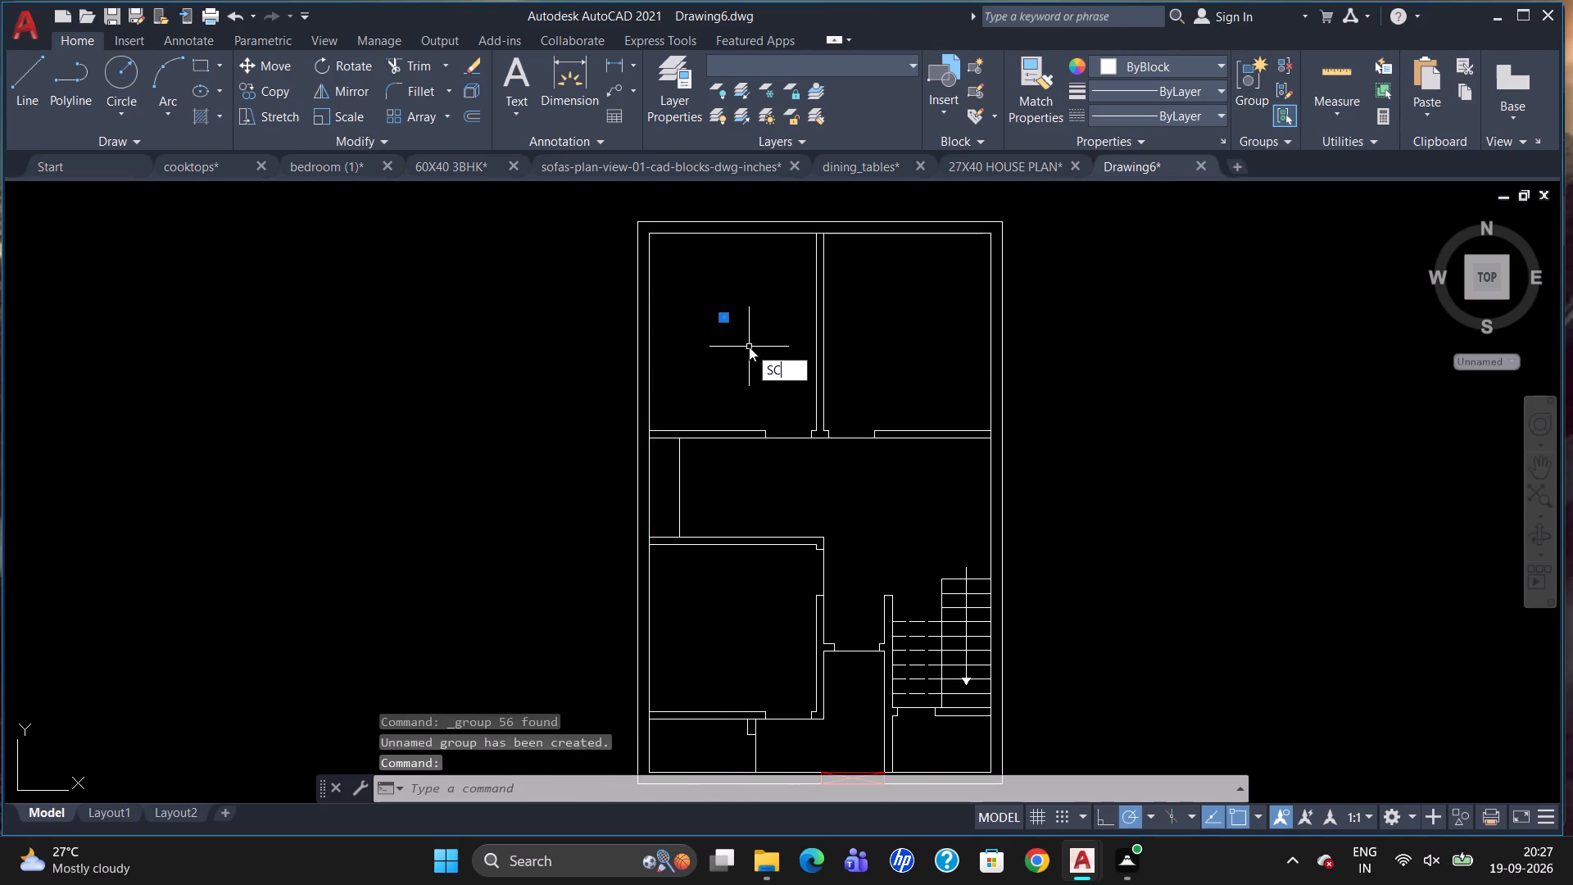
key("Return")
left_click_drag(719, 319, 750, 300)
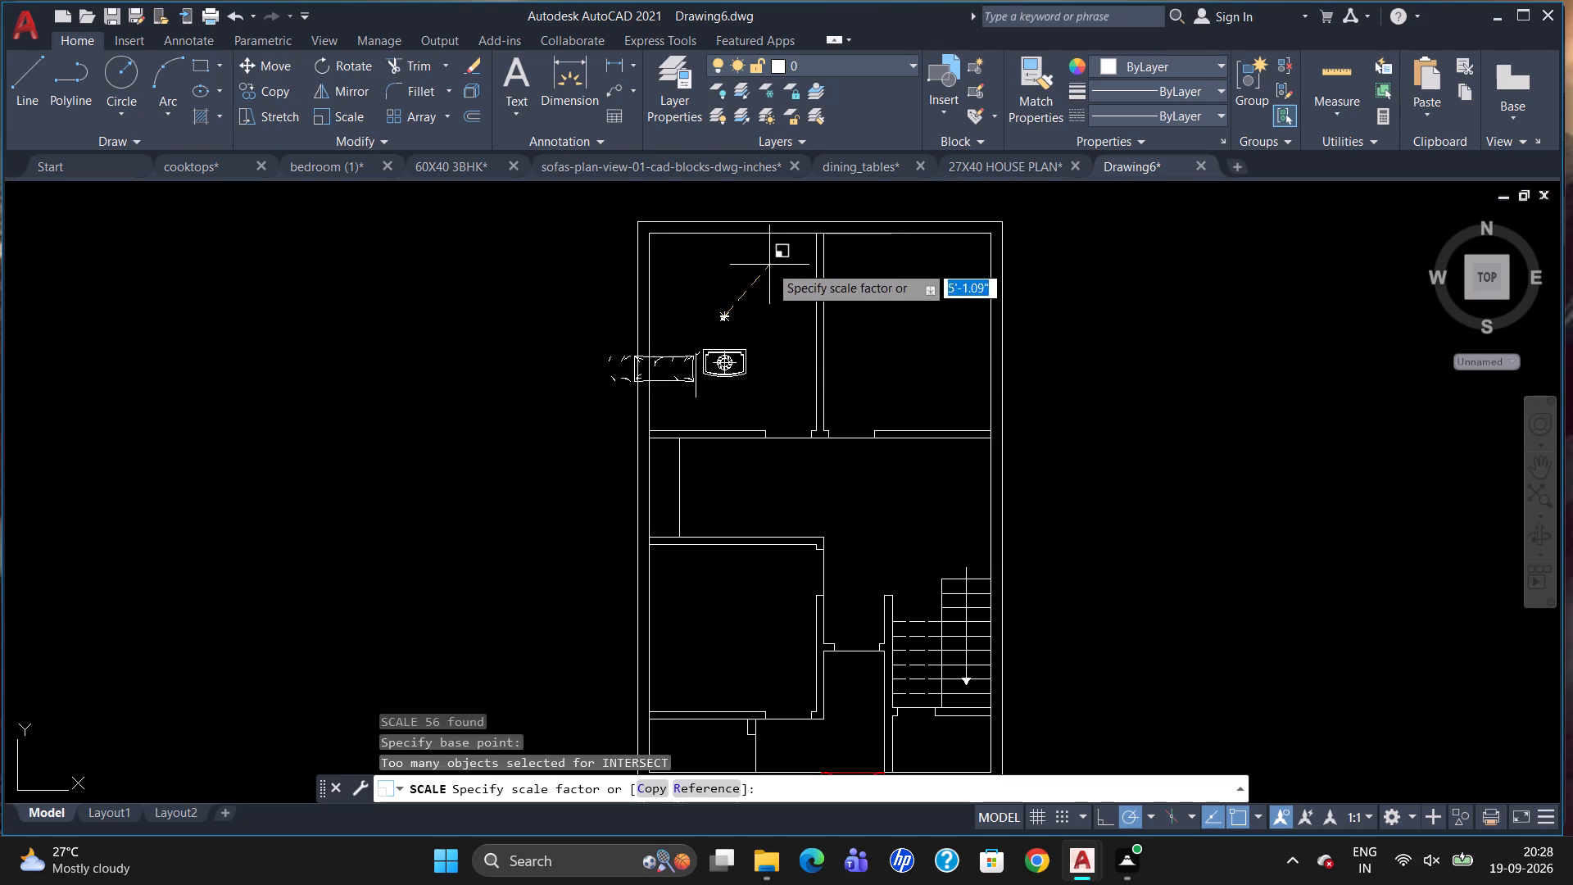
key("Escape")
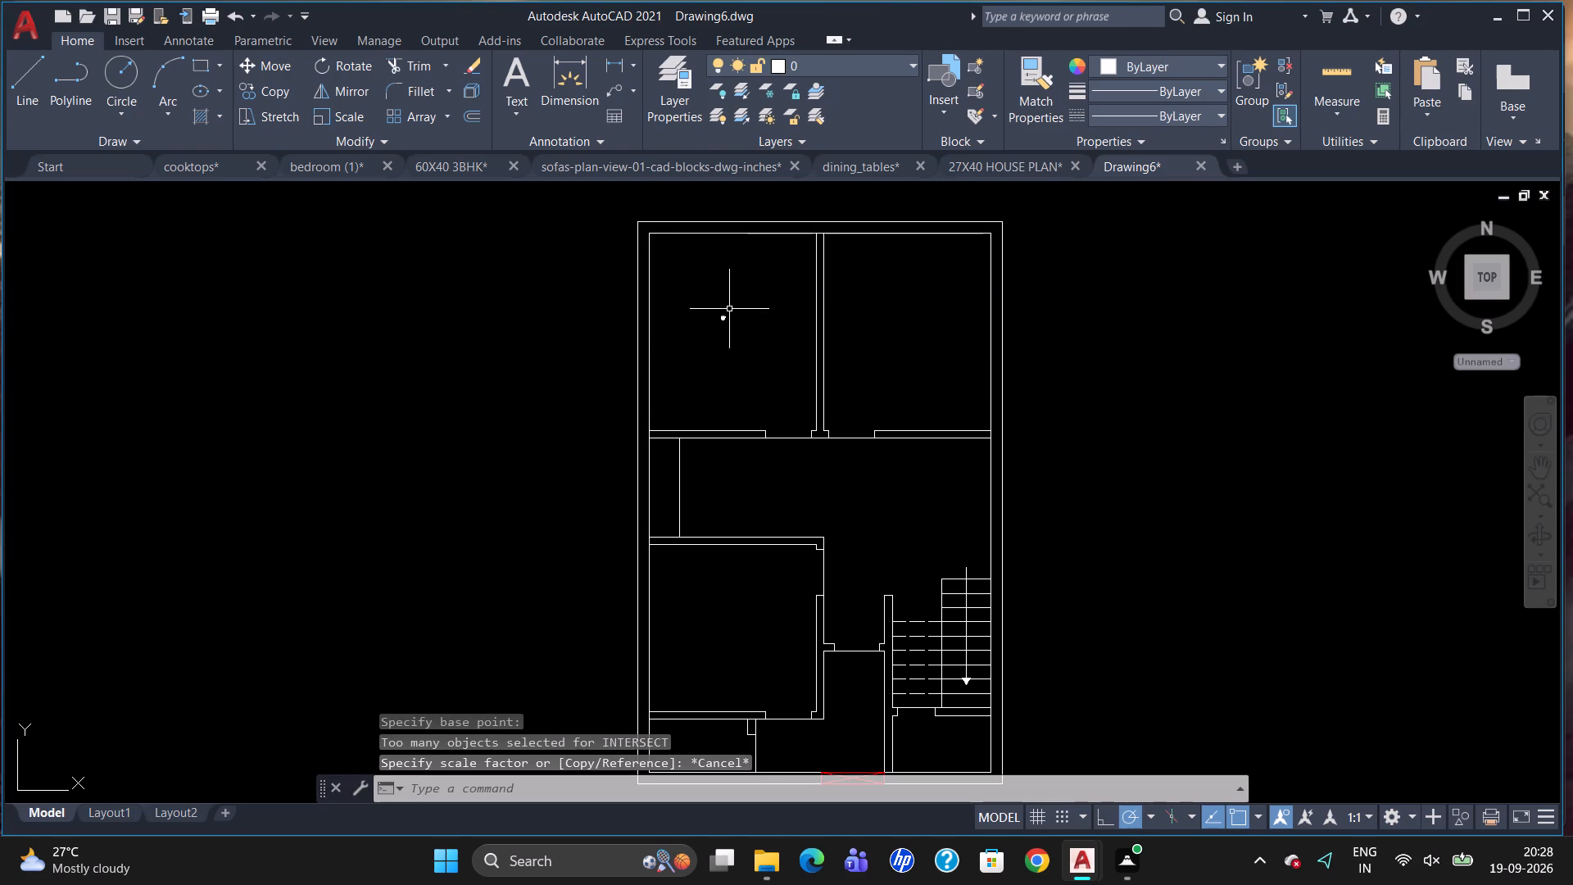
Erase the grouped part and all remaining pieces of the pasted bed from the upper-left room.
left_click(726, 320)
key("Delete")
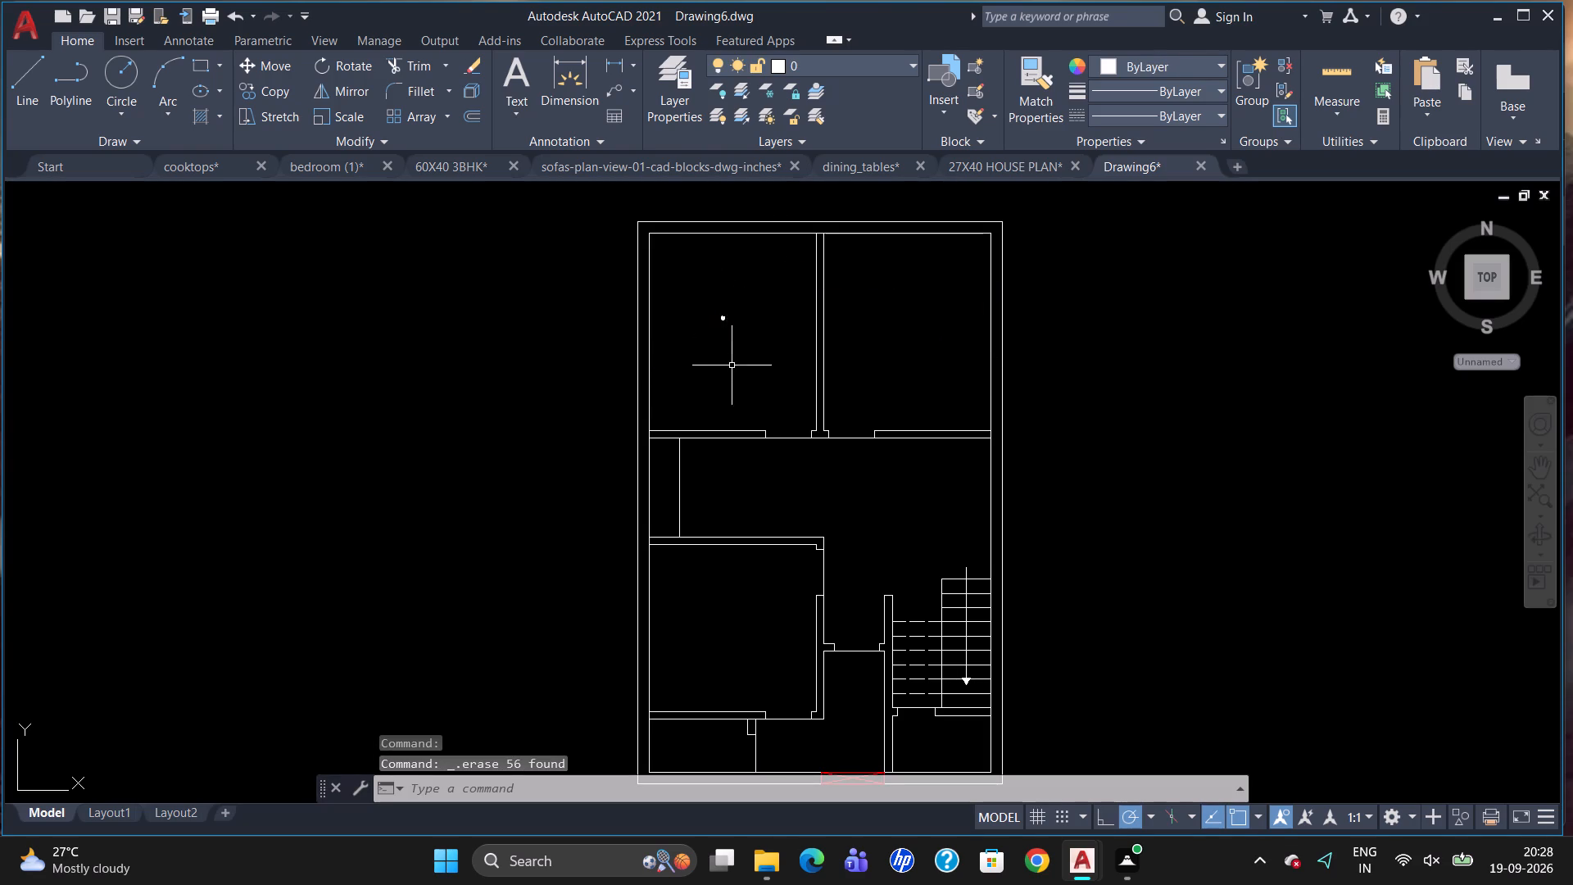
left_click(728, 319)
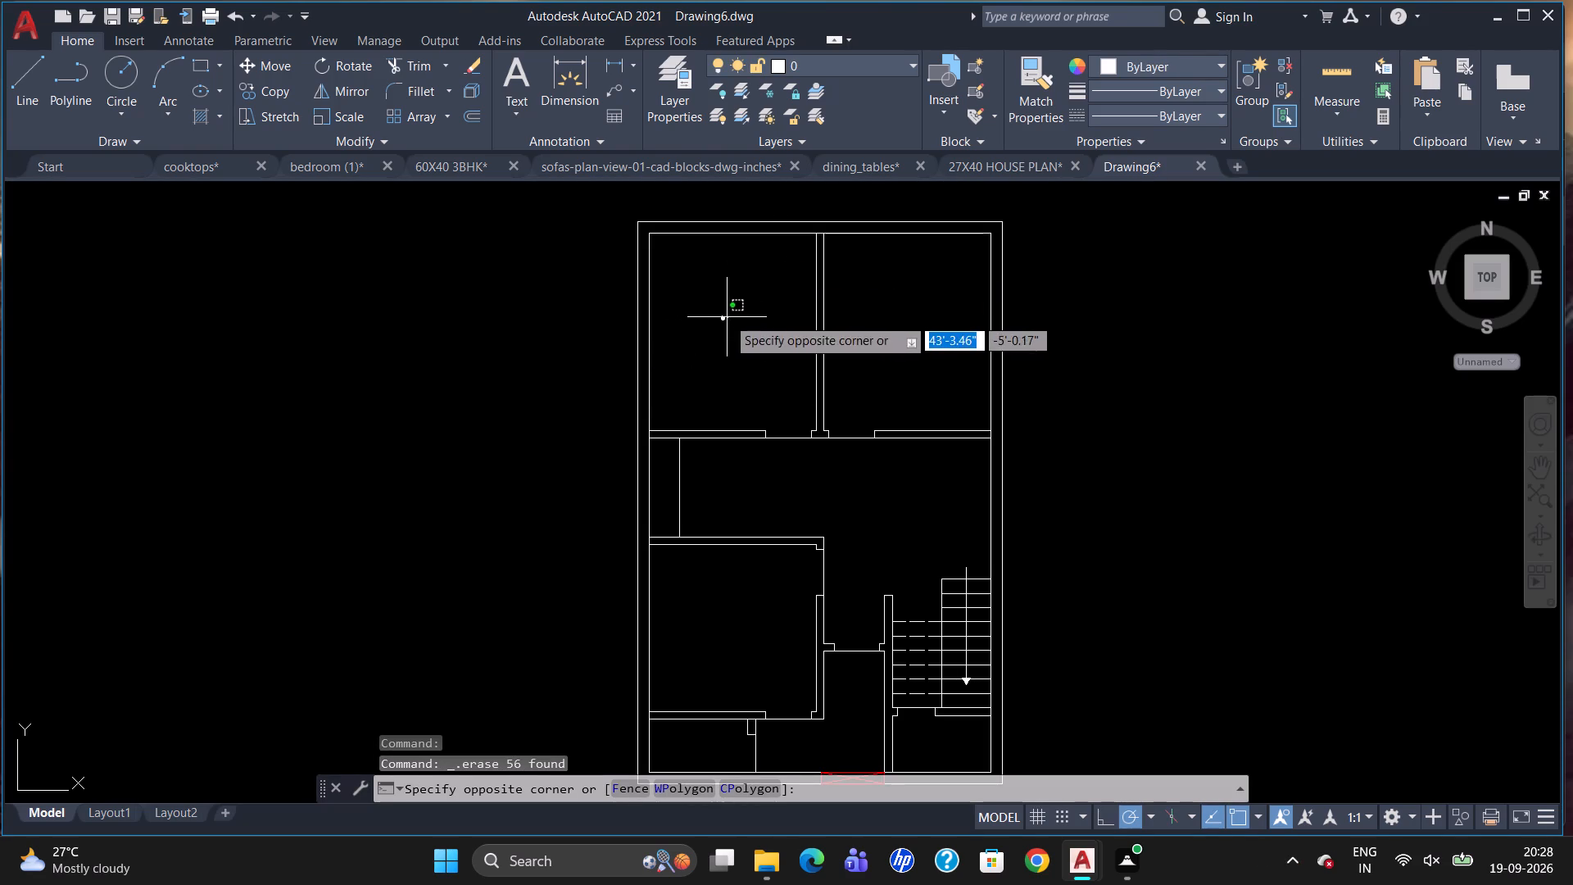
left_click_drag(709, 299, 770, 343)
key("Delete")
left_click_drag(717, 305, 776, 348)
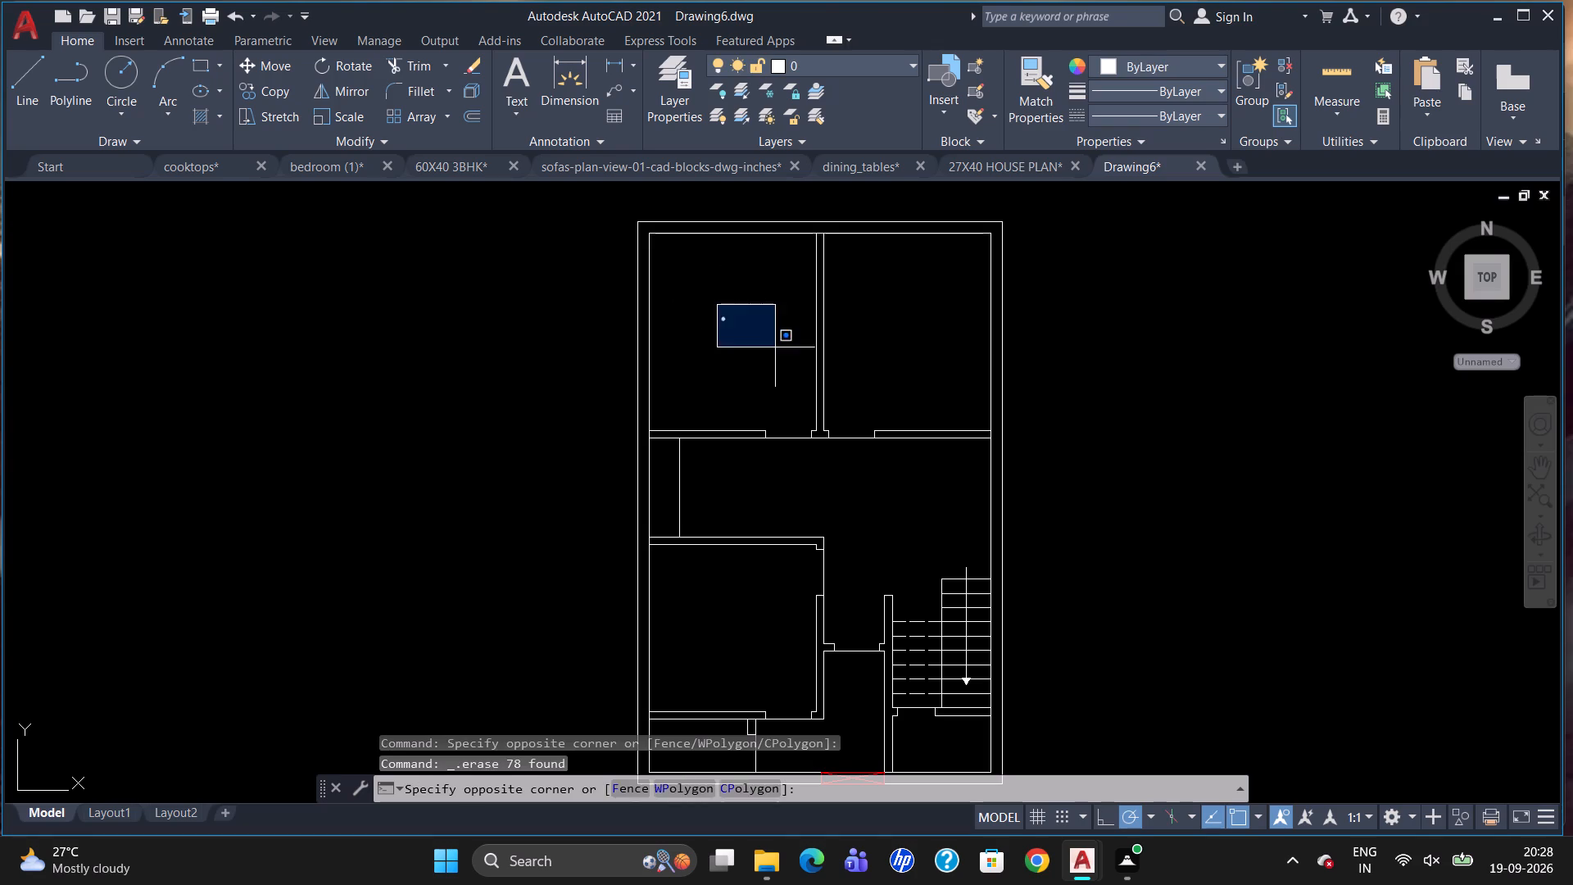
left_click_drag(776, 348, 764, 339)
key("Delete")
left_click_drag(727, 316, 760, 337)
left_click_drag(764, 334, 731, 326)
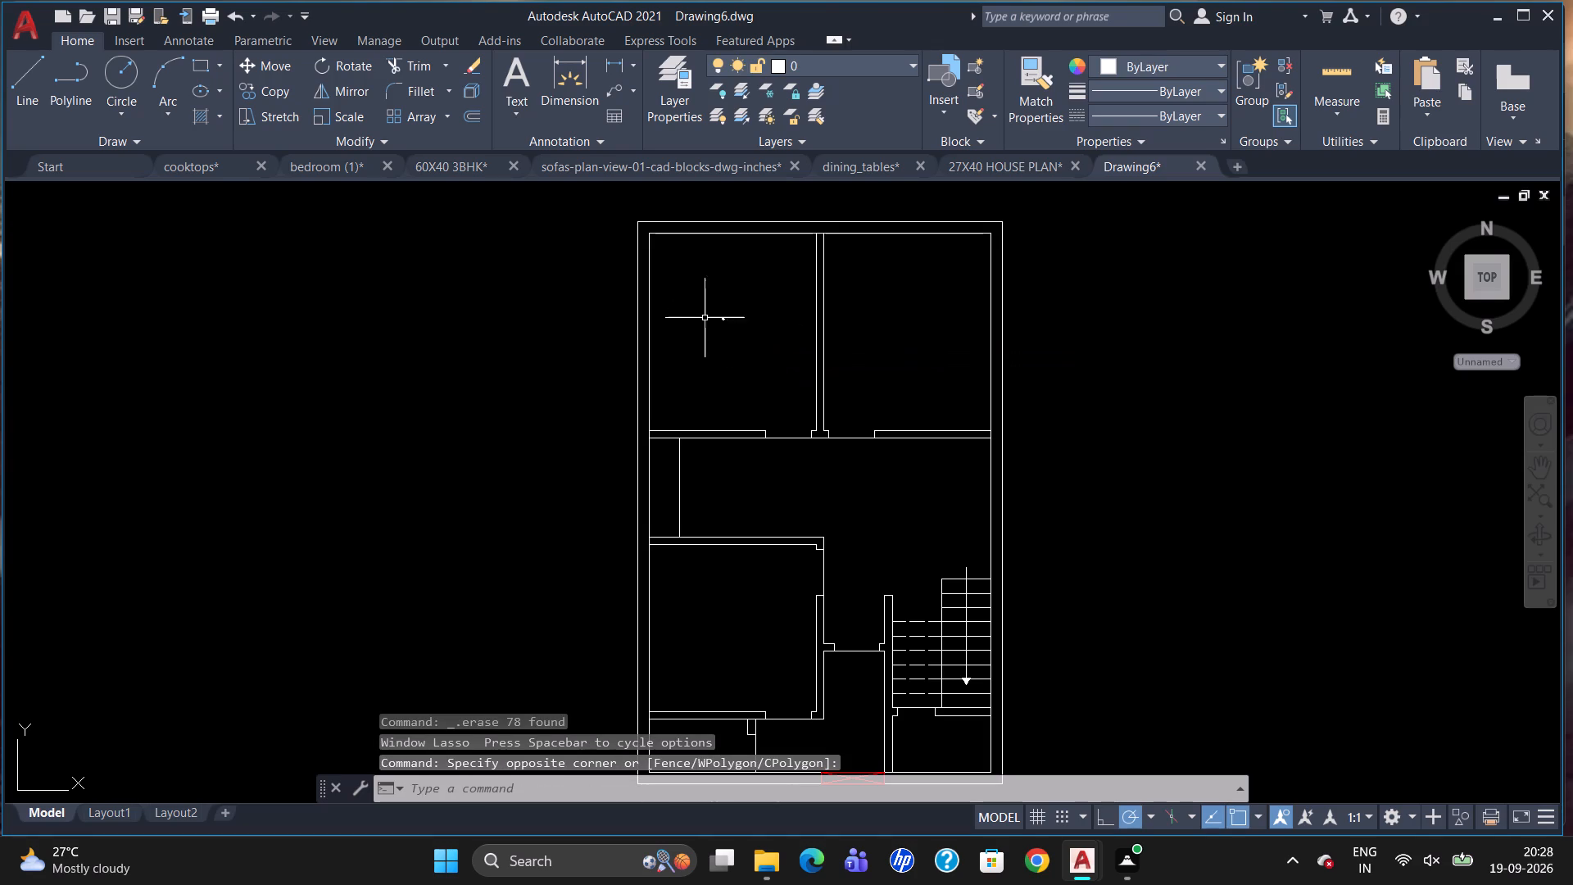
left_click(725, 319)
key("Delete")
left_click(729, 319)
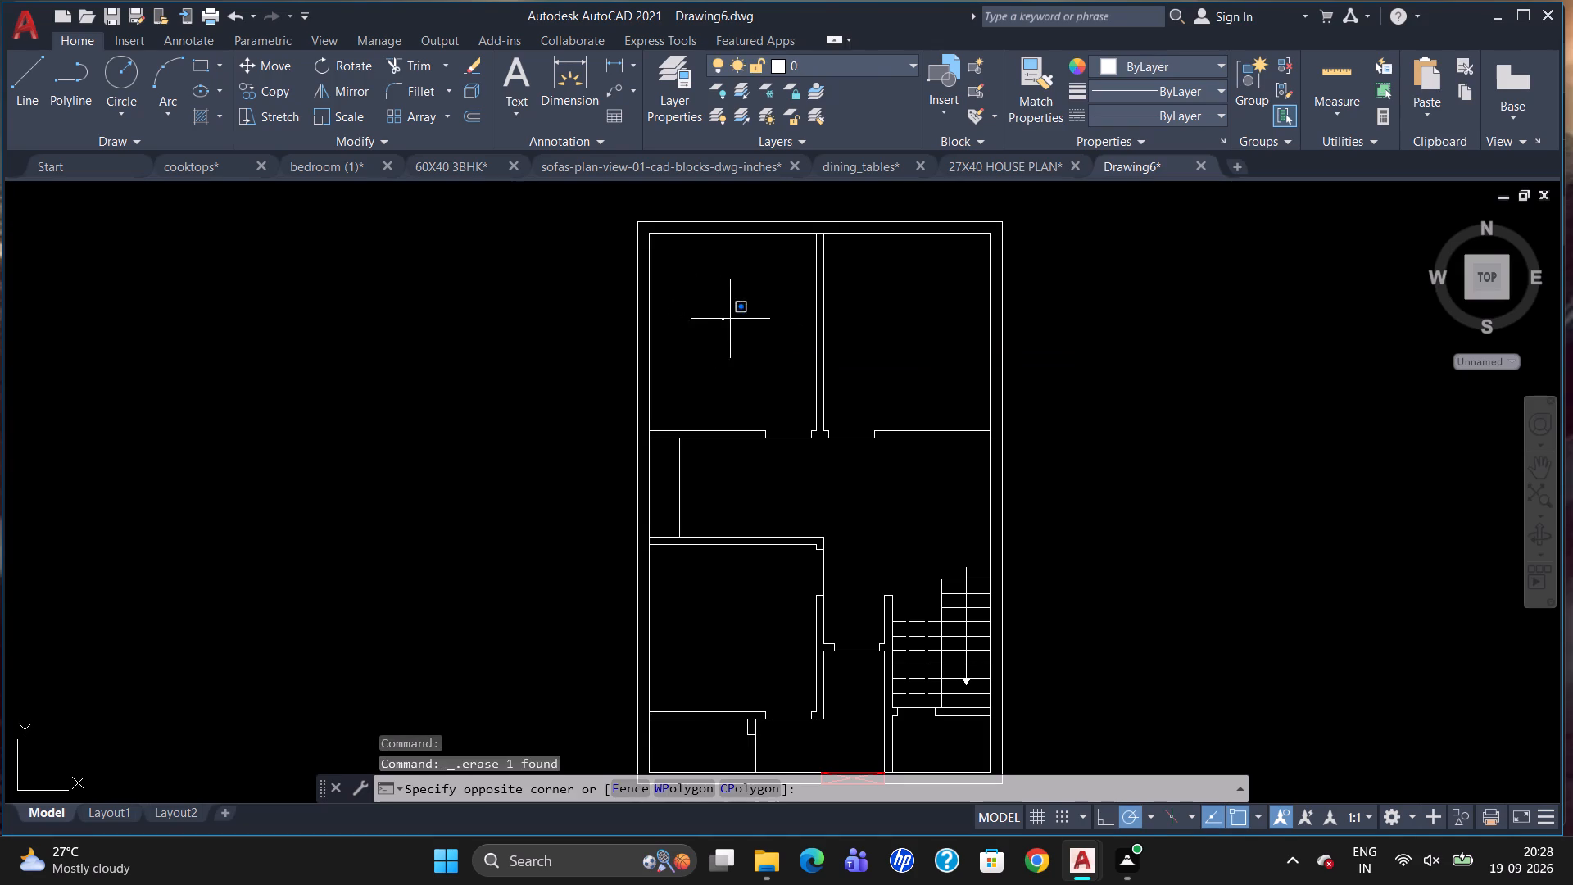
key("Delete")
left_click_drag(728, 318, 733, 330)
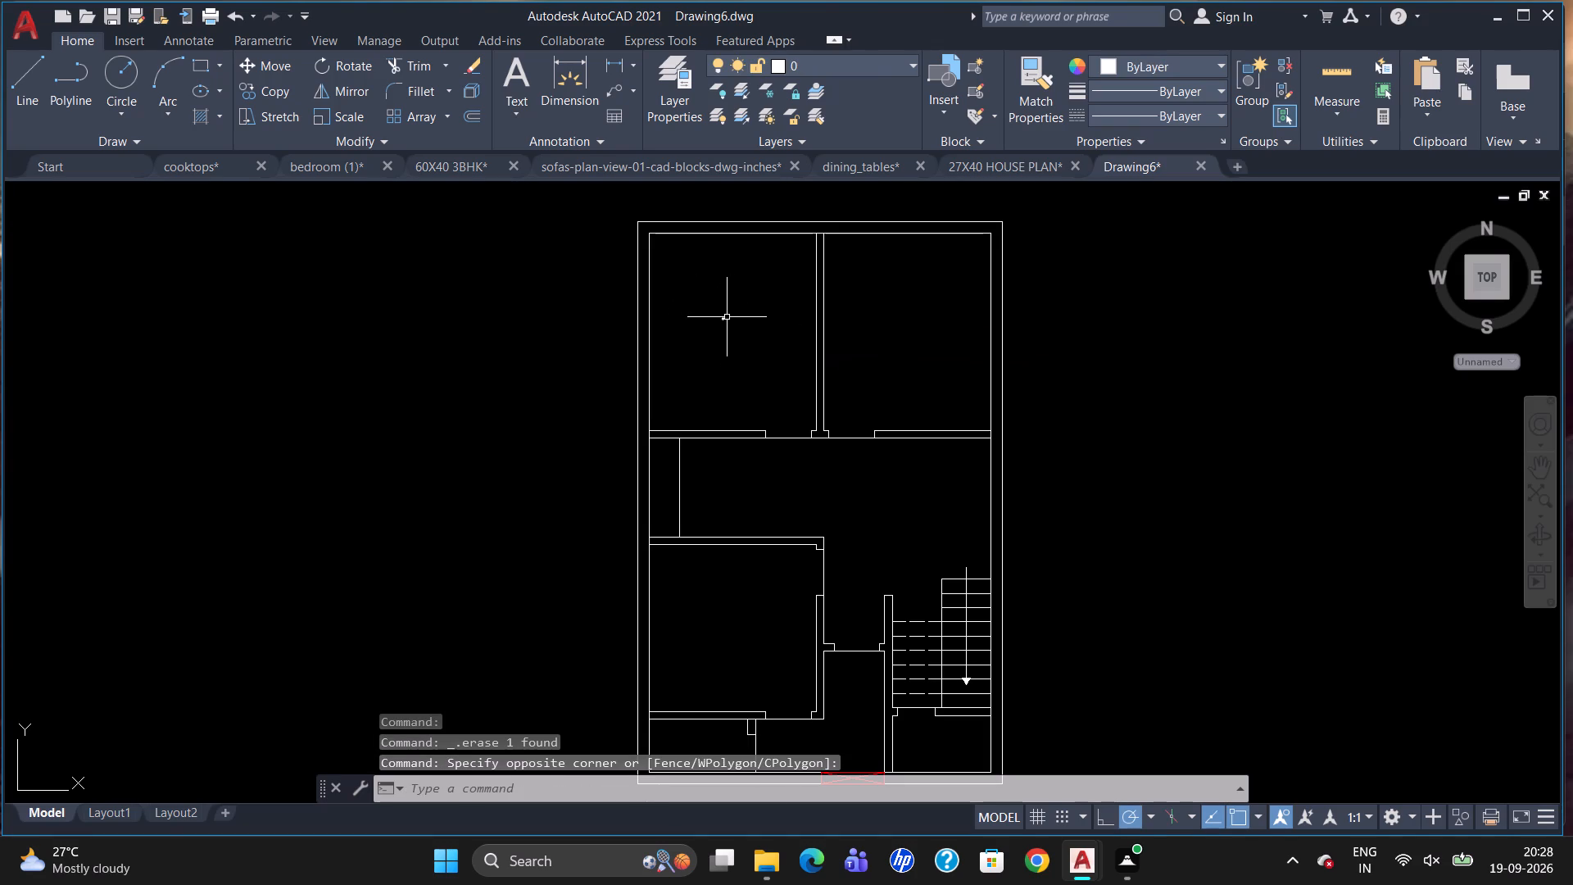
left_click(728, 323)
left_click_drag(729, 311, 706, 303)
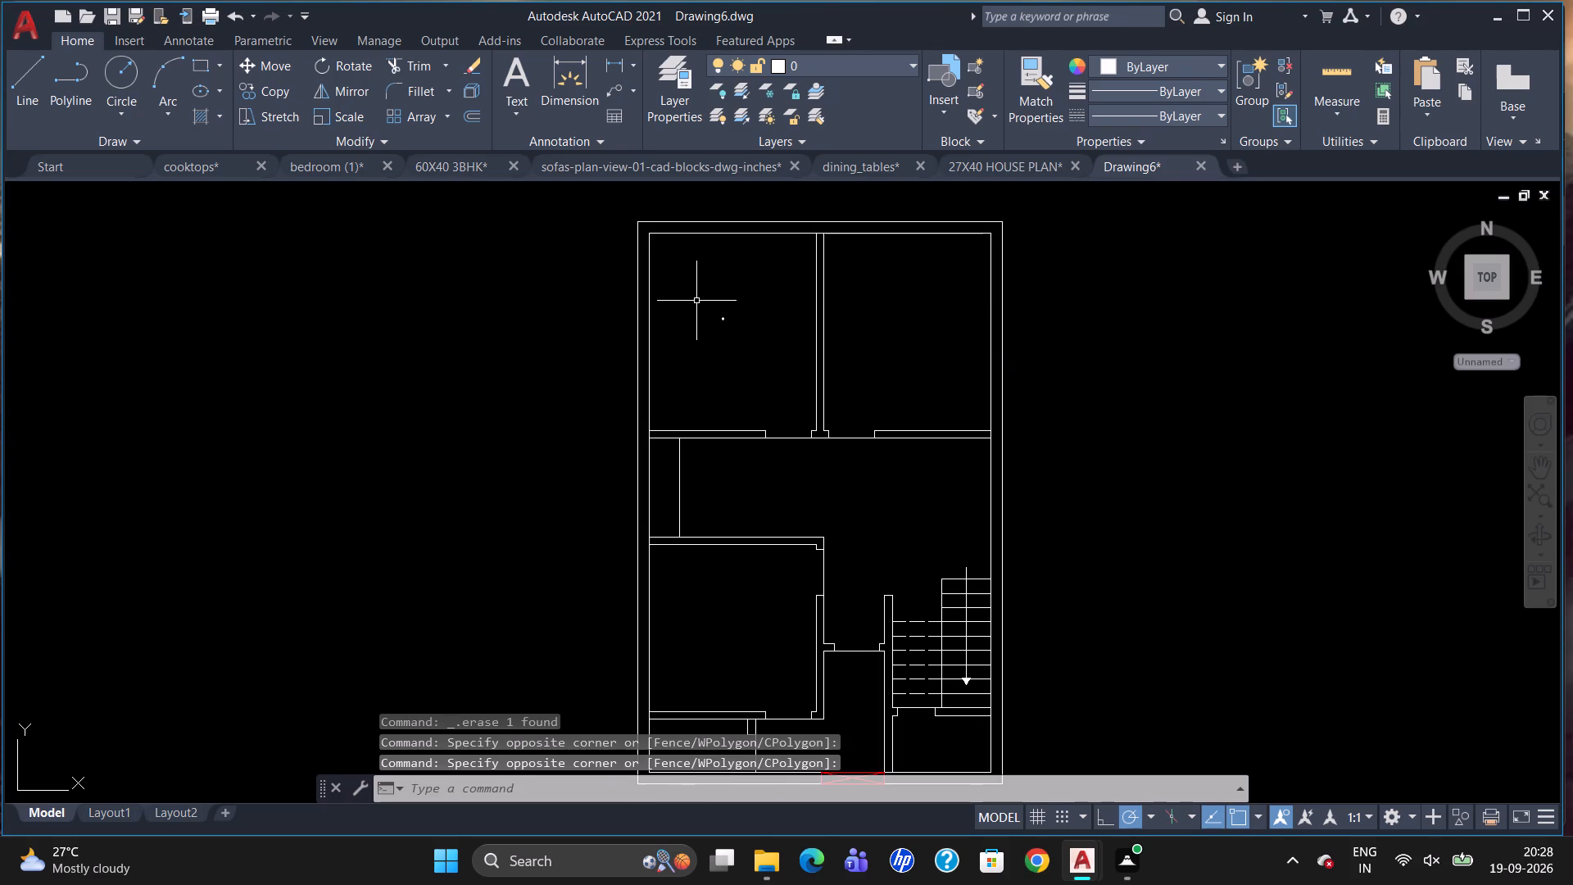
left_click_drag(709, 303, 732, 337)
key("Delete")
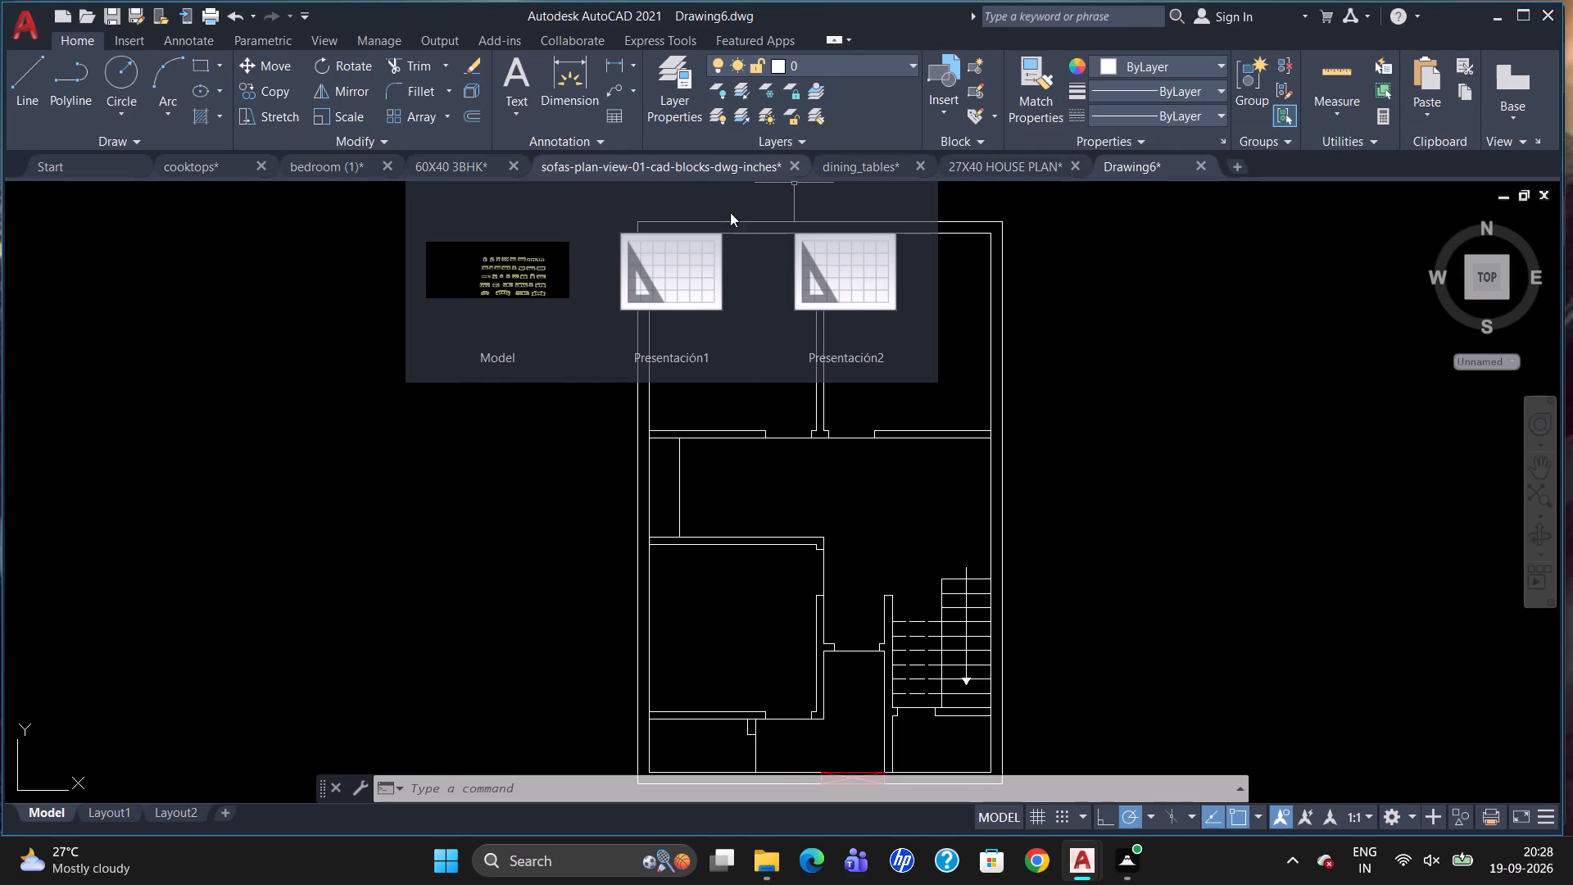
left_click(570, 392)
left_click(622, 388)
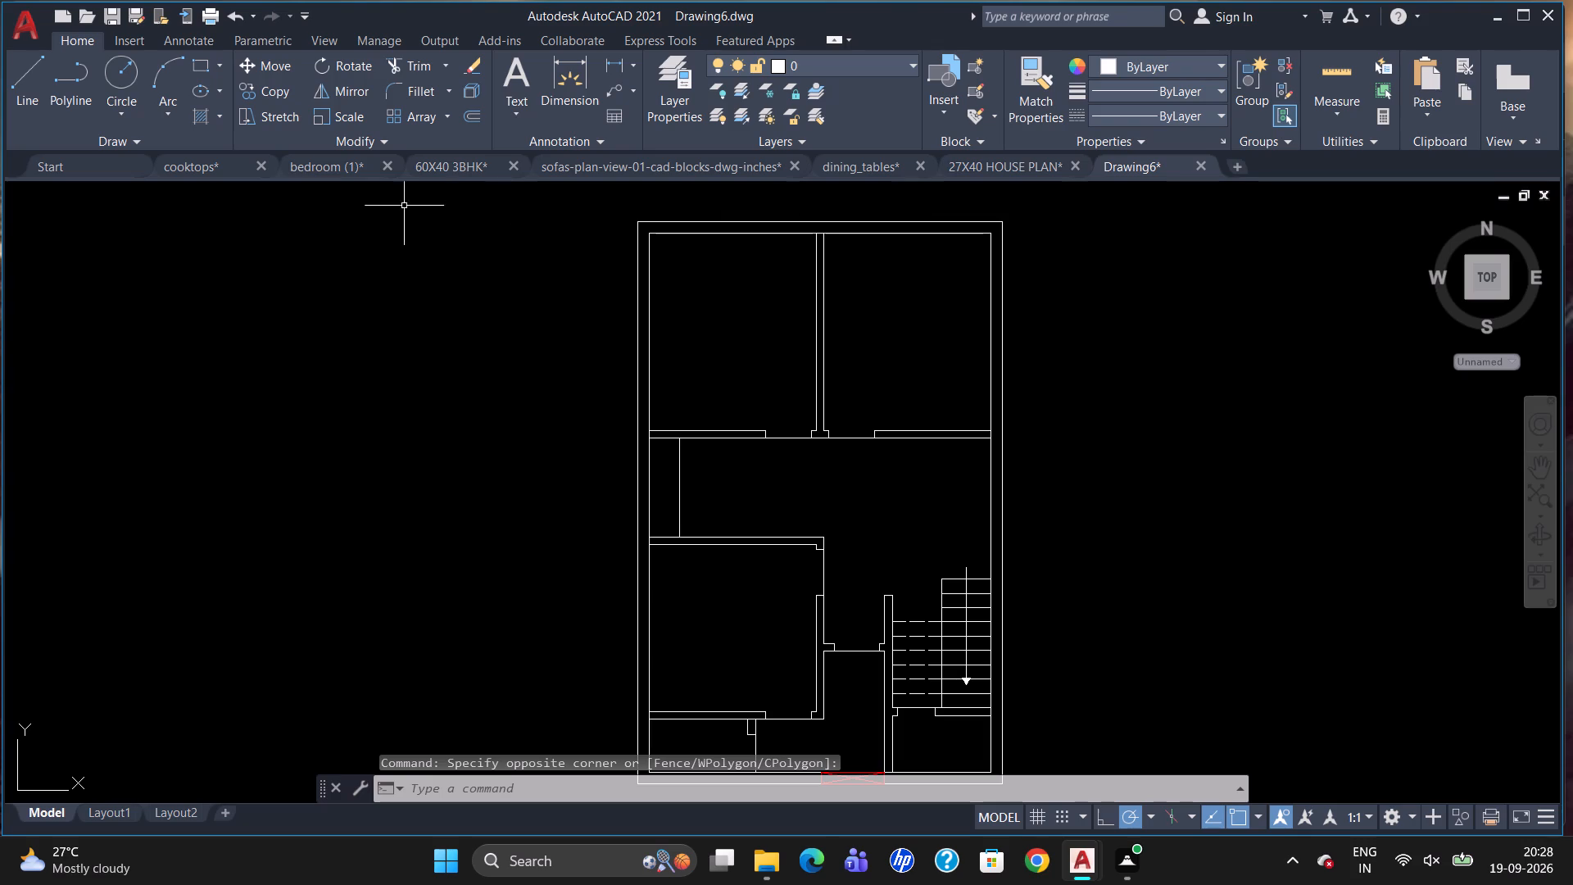
Copy the third plan-view bed with side tables from bedroom (1) again and paste it into Drawing6's upper-left room.
left_click(311, 162)
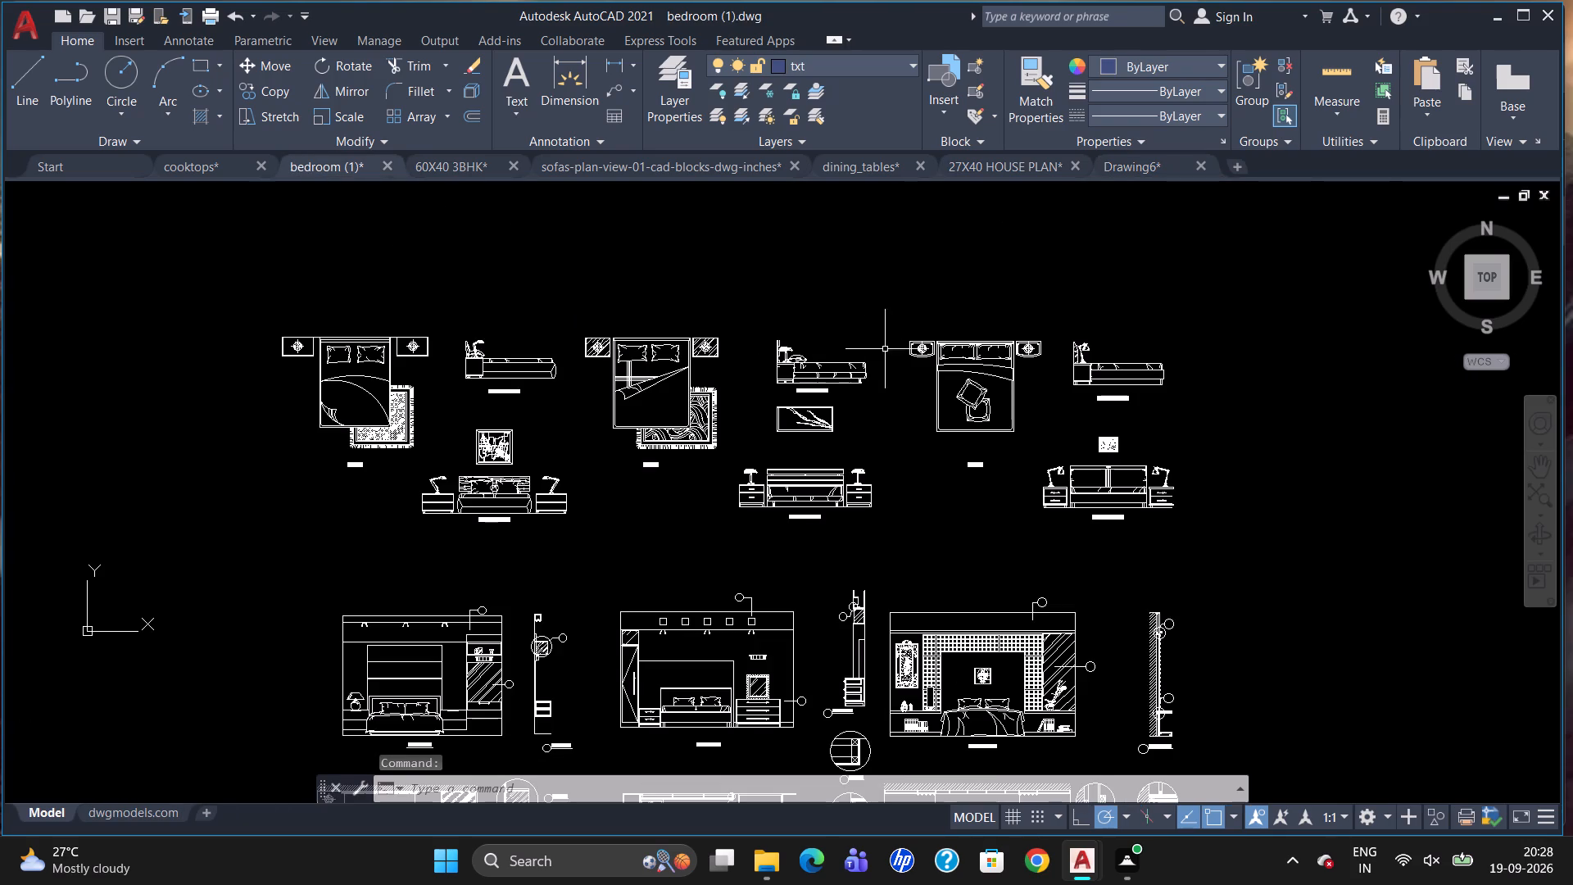
left_click_drag(938, 358, 946, 361)
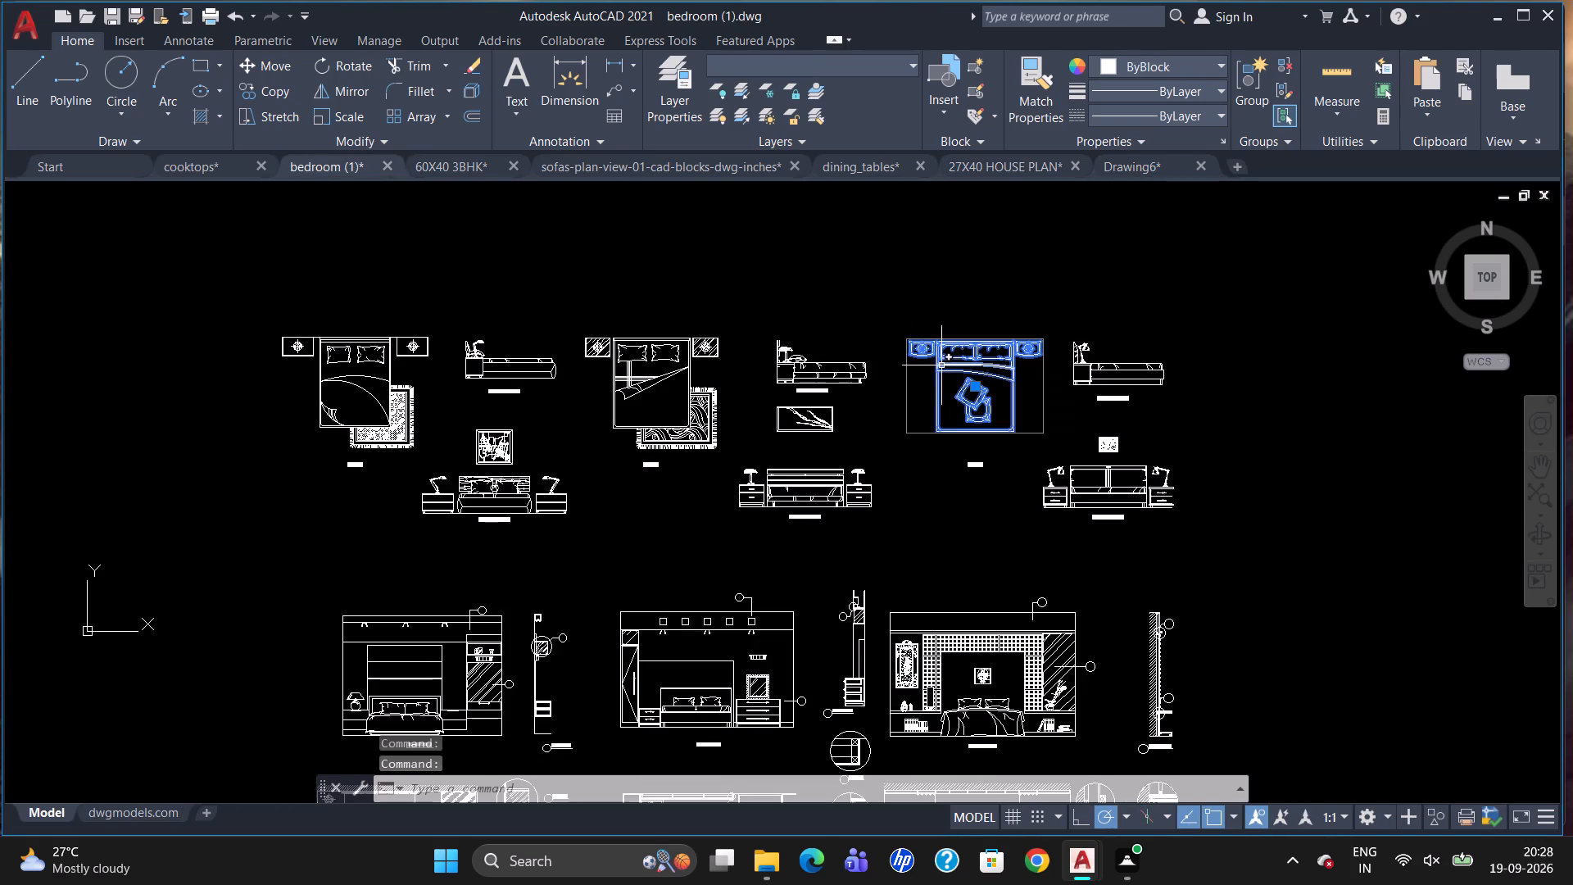
key("ctrl+c")
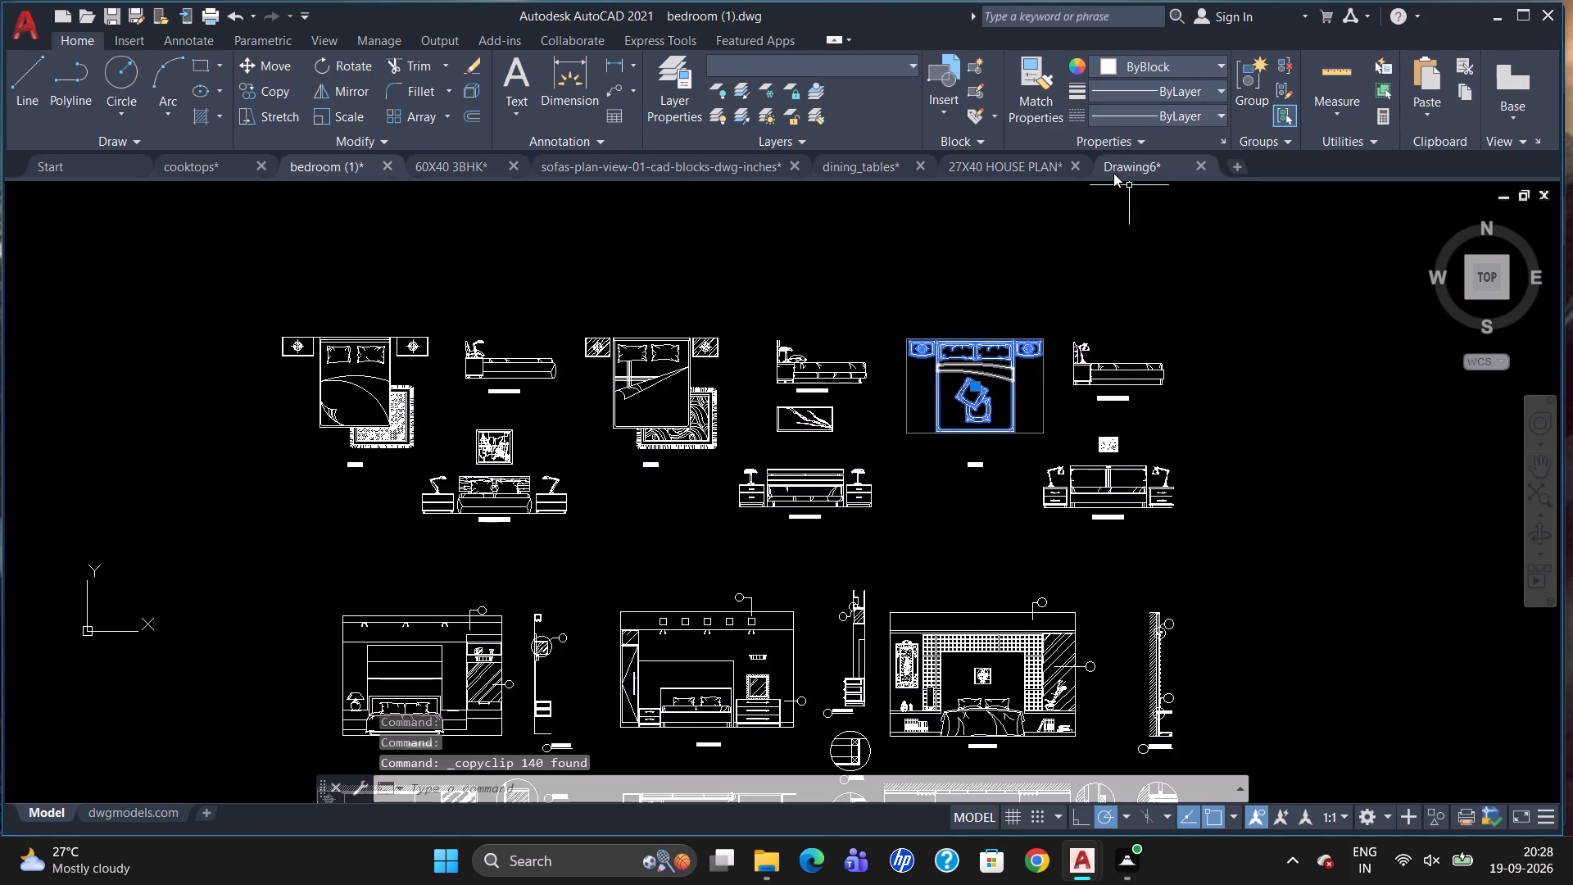
left_click(1114, 162)
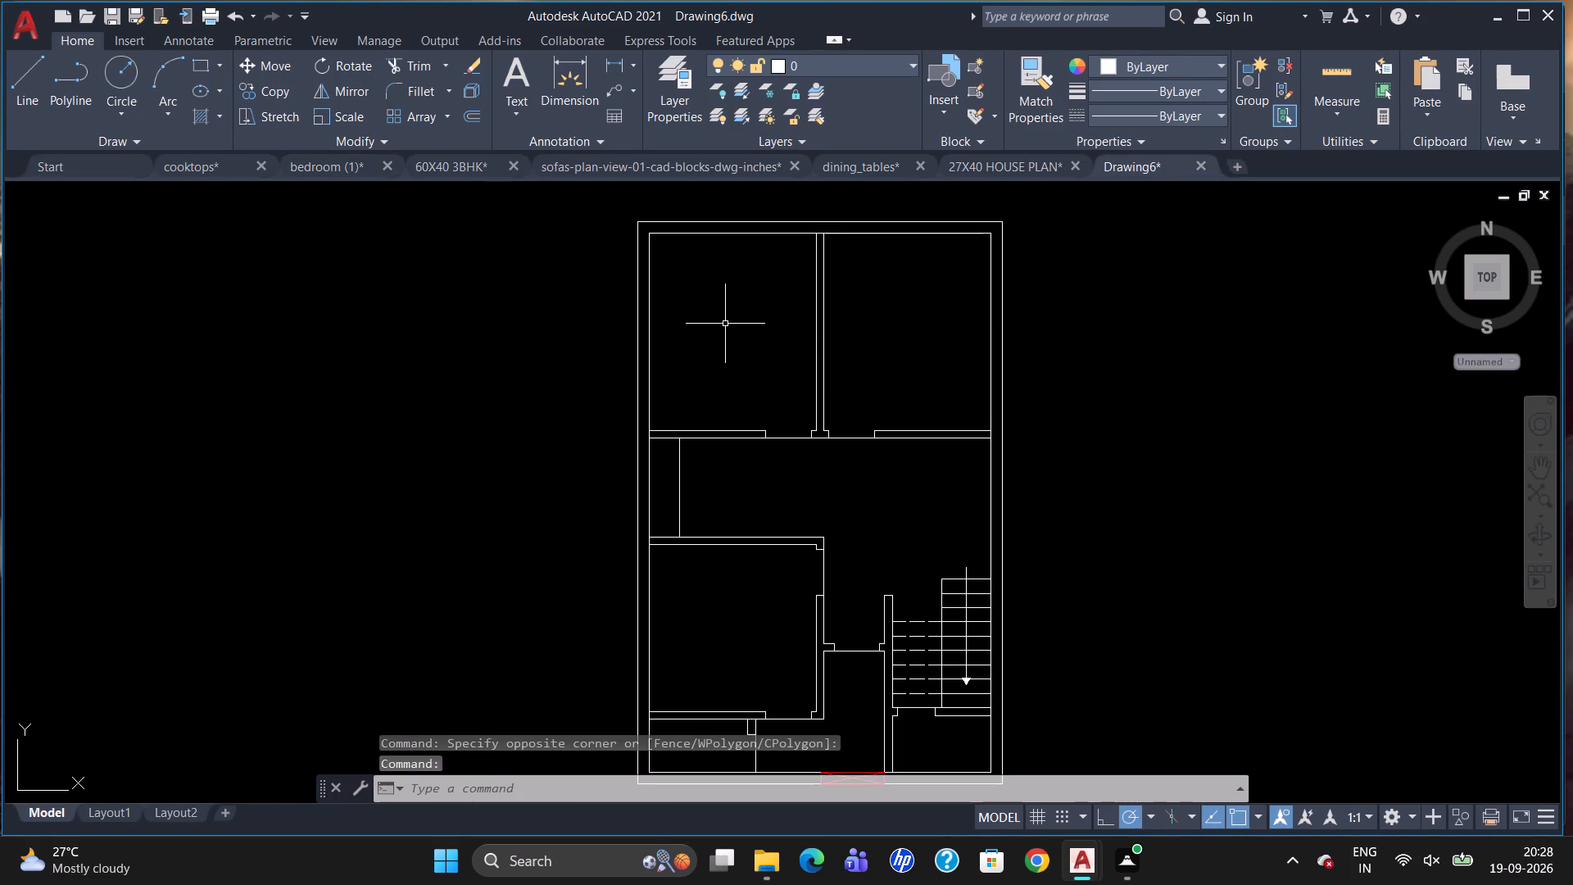
key("ctrl+v")
left_click(728, 328)
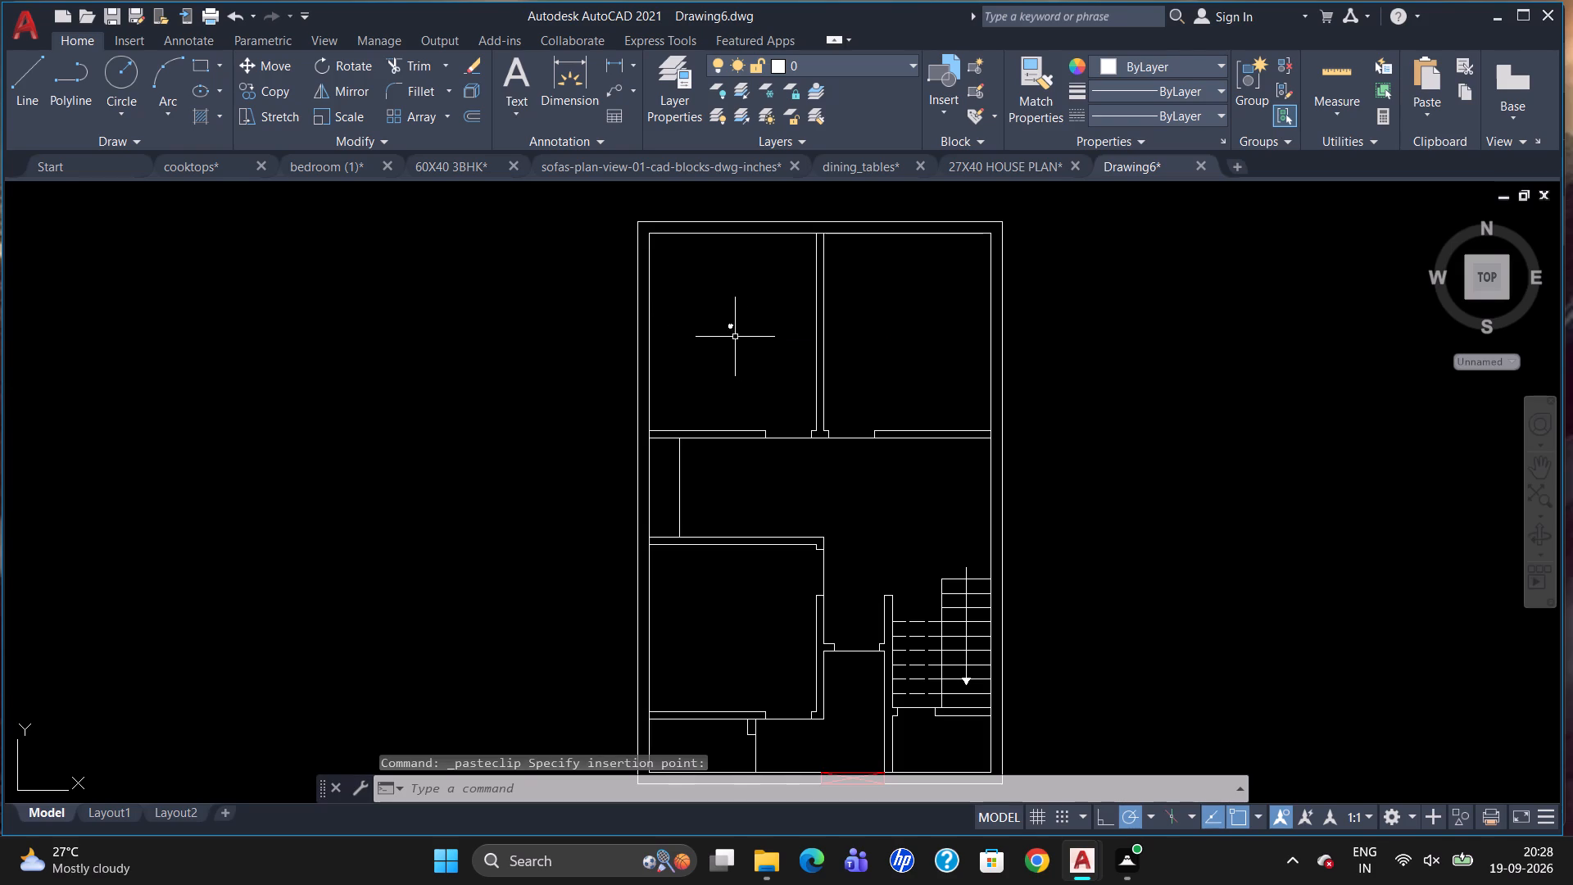
Group all objects of the tiny pasted bed and side tables in the upper-left room.
left_click_drag(759, 340, 717, 353)
scroll(737, 319, "up", 3)
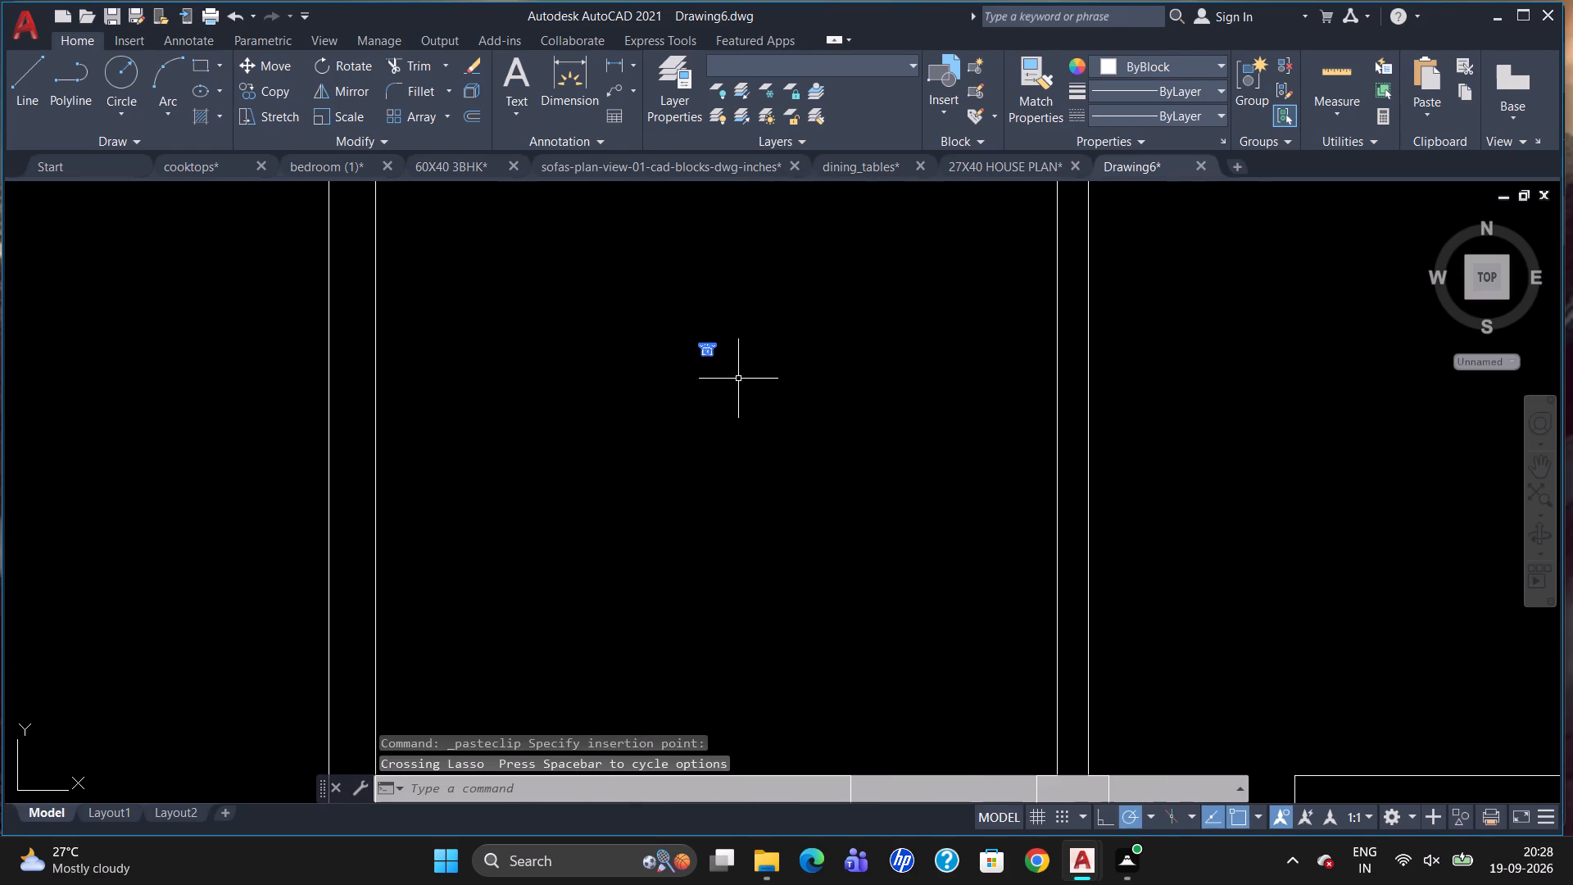
key("g")
key("Return")
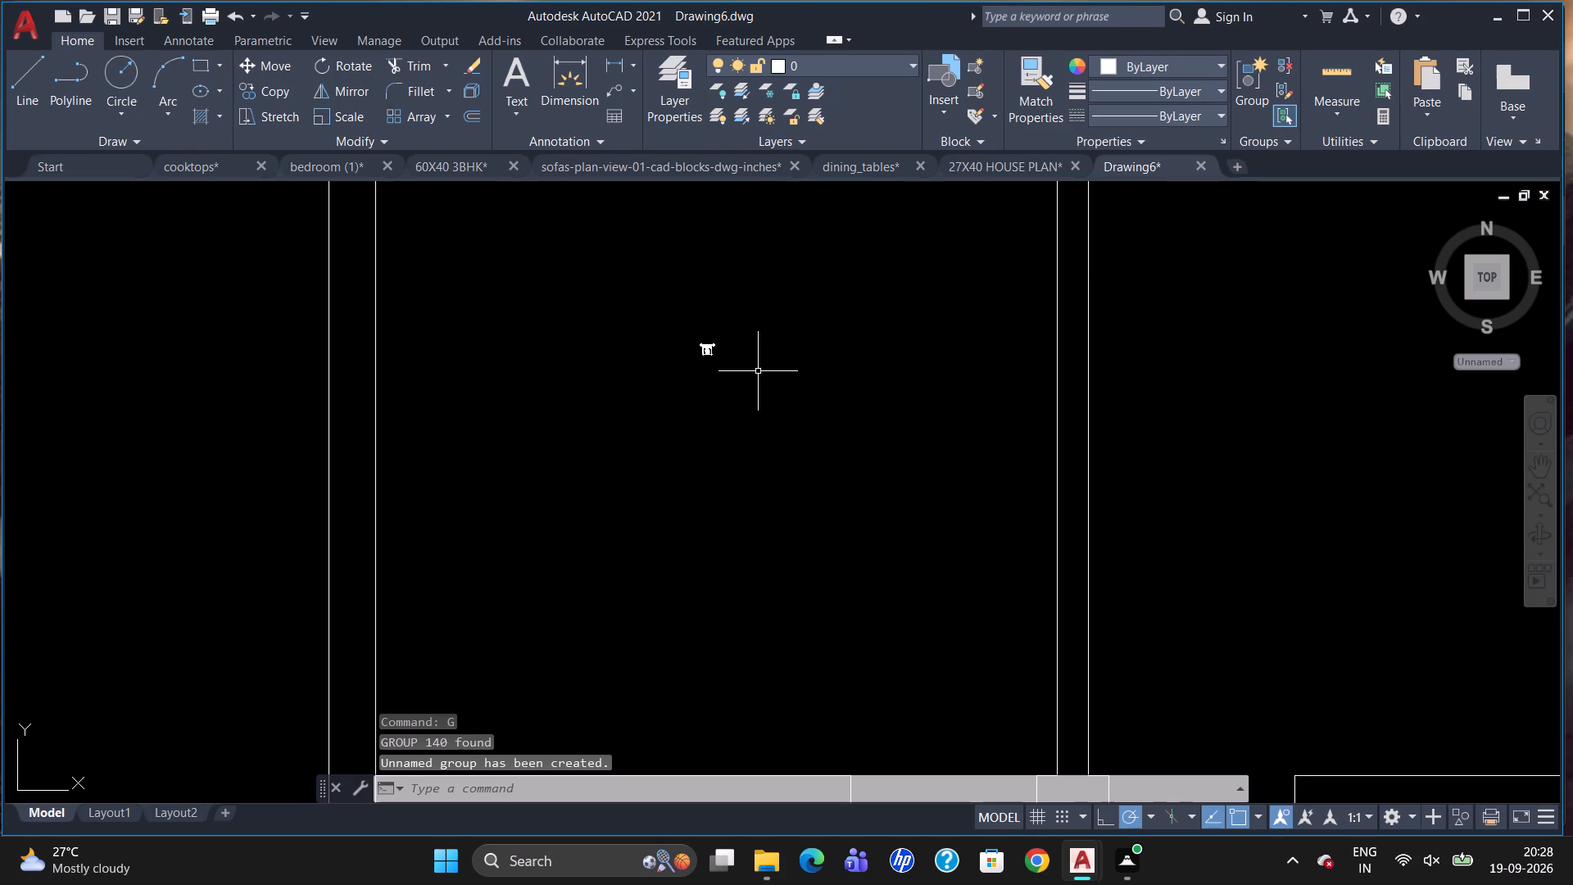
Scale the bed group up freehand to furniture size for the upper-left room, using a base point on the tiny block.
scroll(750, 388, "down", 2)
left_click_drag(736, 376, 745, 388)
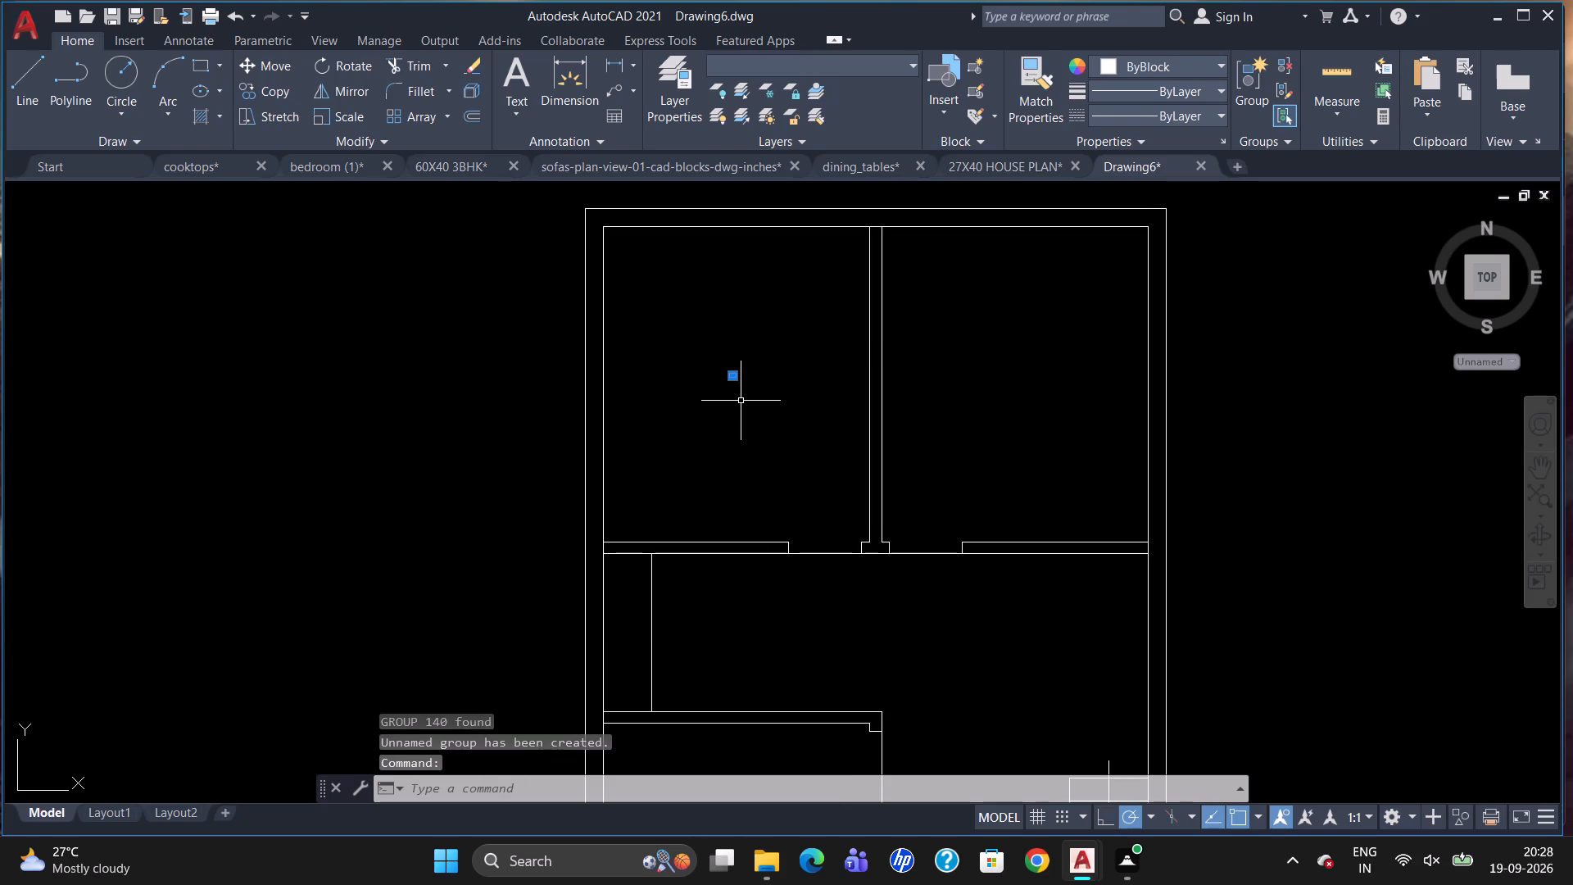
type("SC")
key("Return")
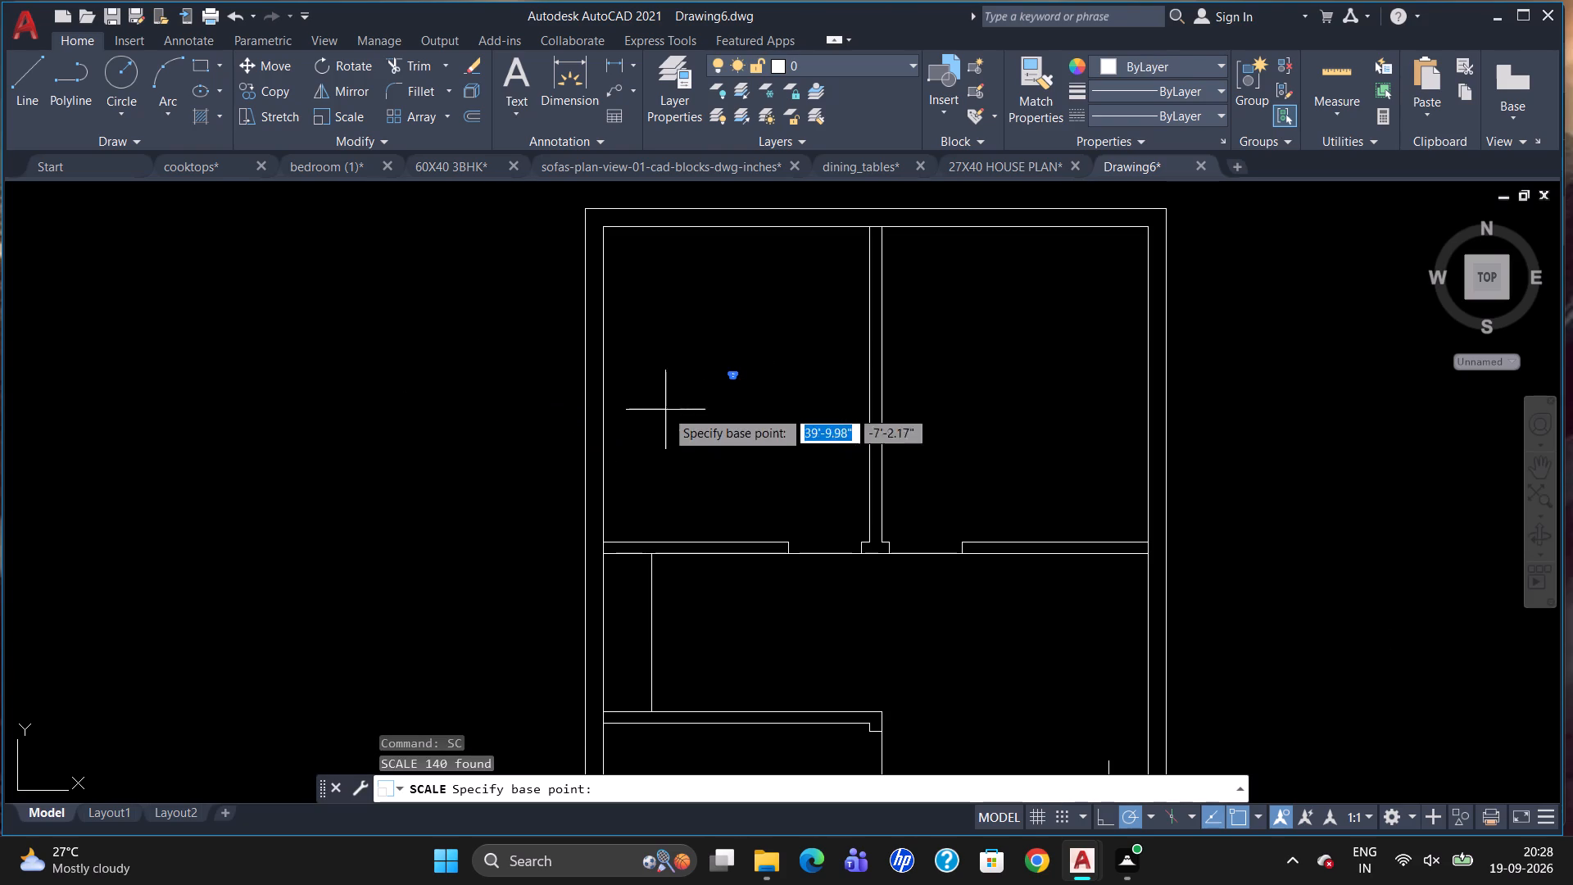
left_click(731, 375)
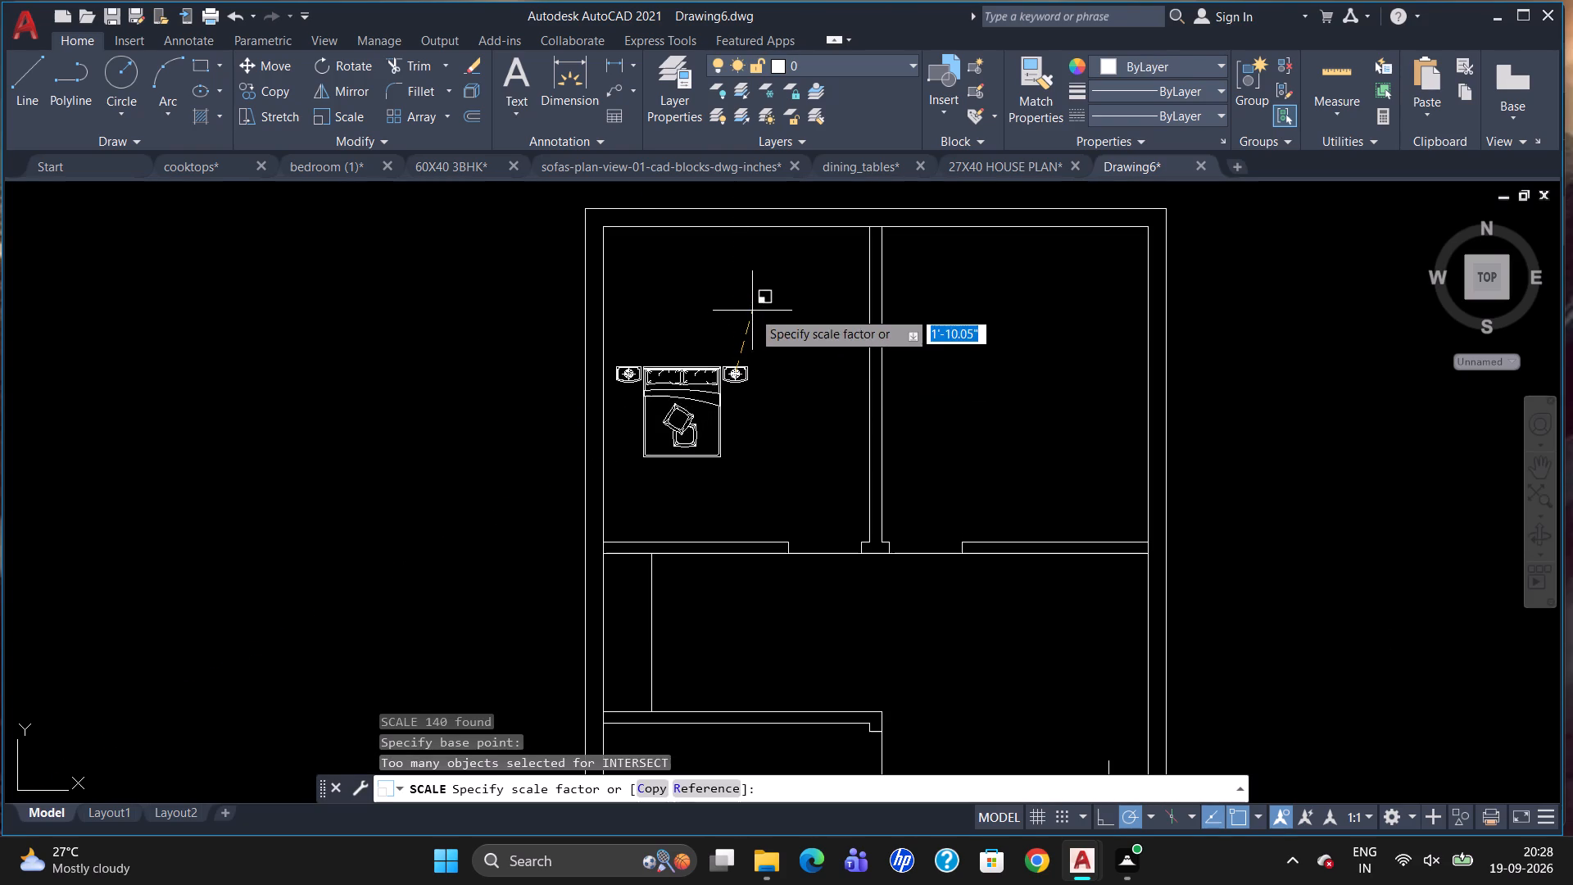
left_click_drag(757, 286, 755, 314)
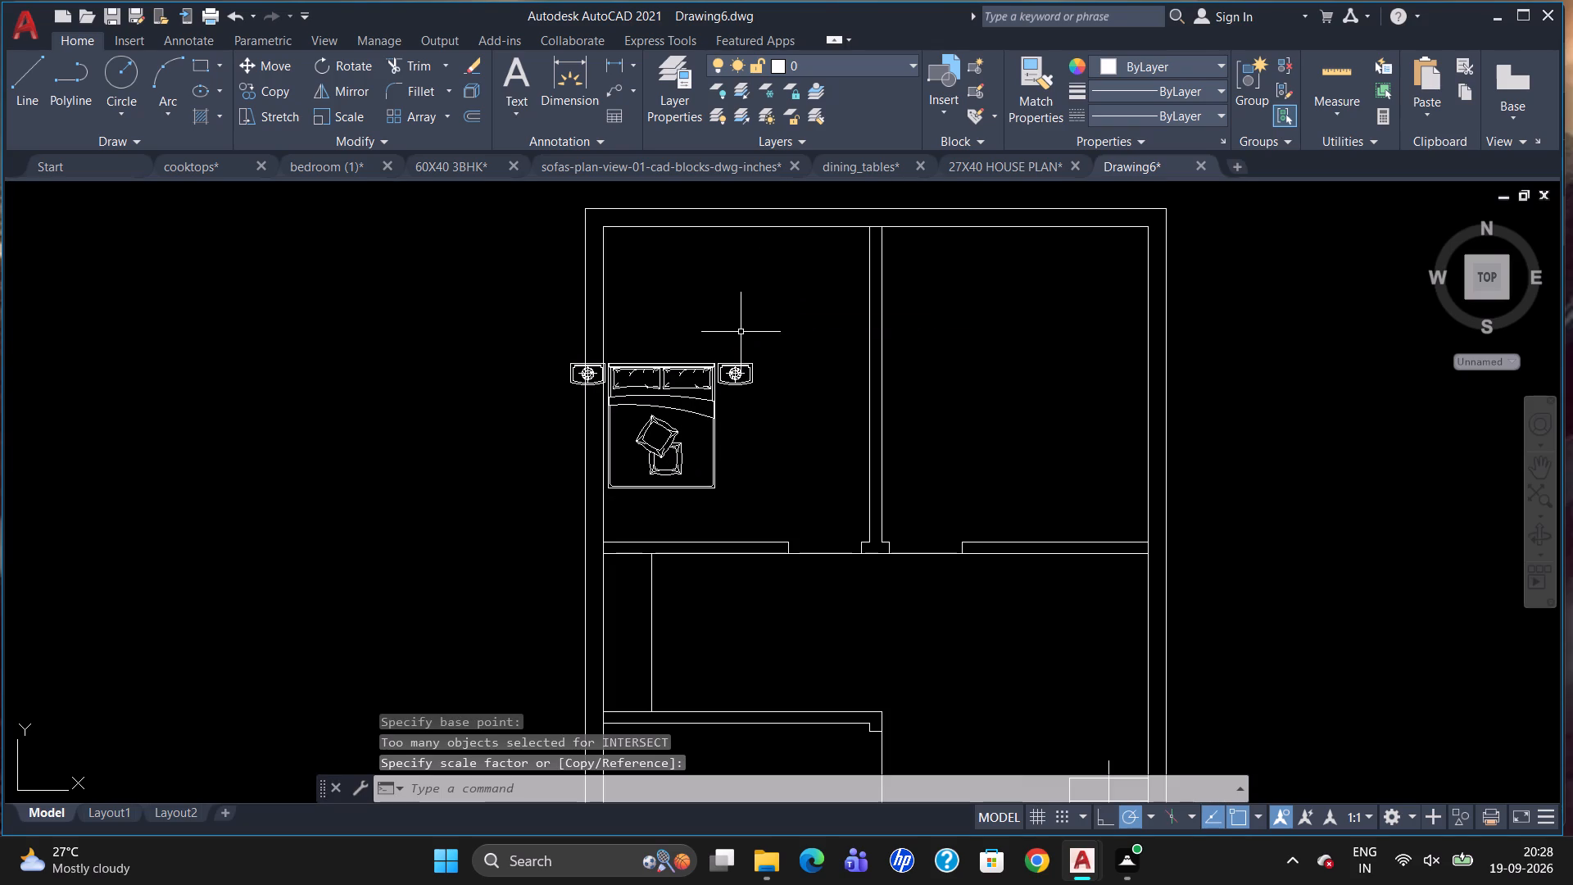
Move the bed group up so the bed and both side tables sit inside the upper-left room near its top wall.
left_click(706, 373)
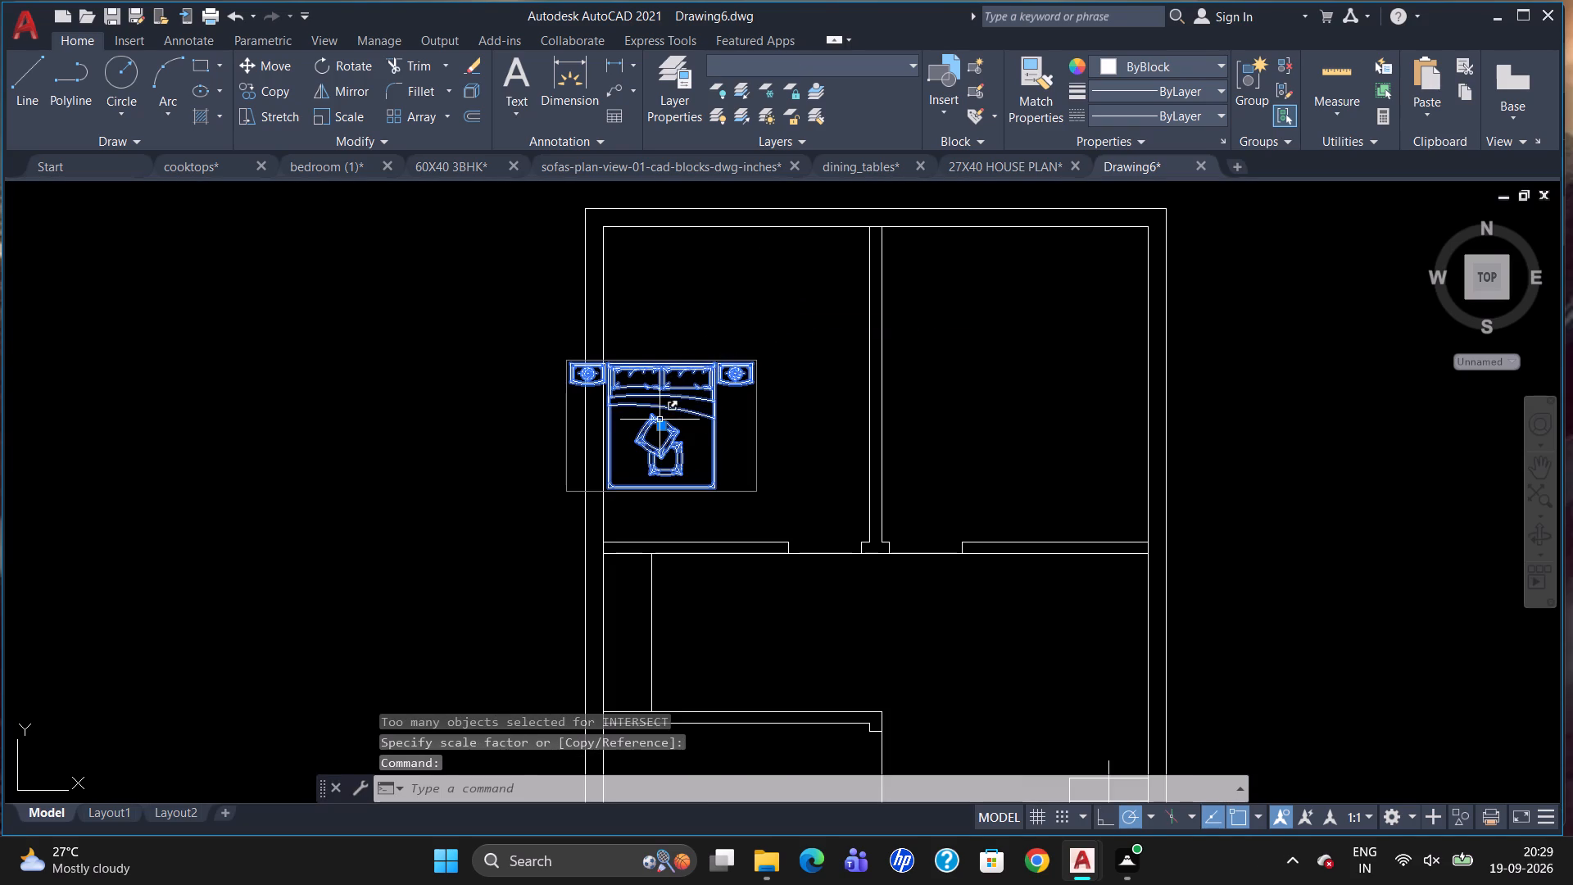
left_click_drag(661, 425, 677, 420)
left_click(724, 318)
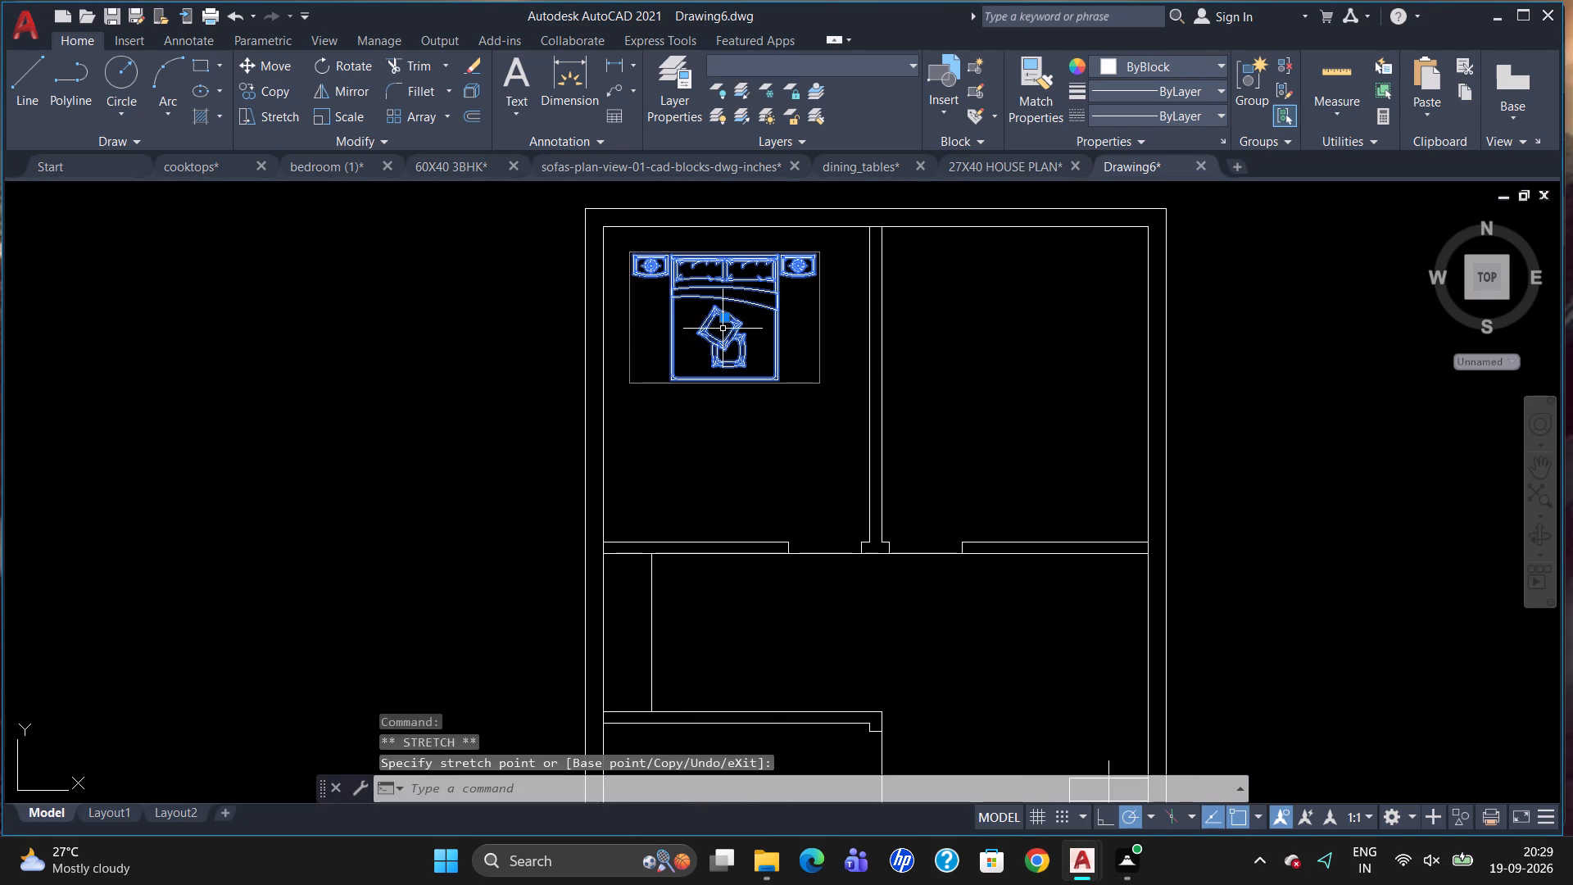
Copy the bed group horizontally from the upper-left room into the upper-right room, near its top wall.
left_click(719, 321)
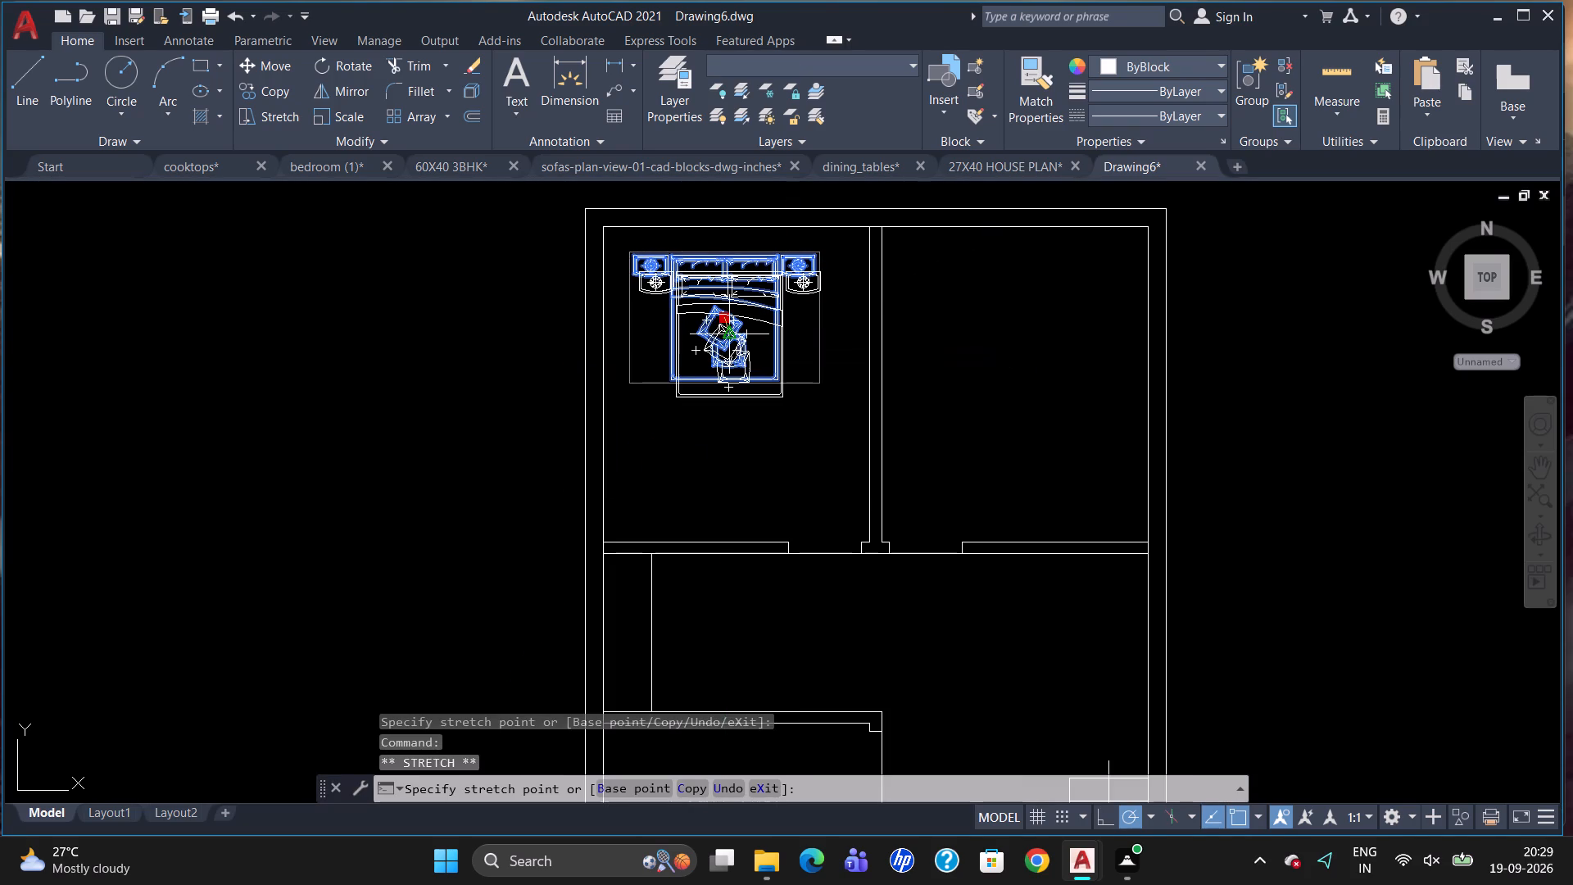
key("c")
key("o")
key("Return")
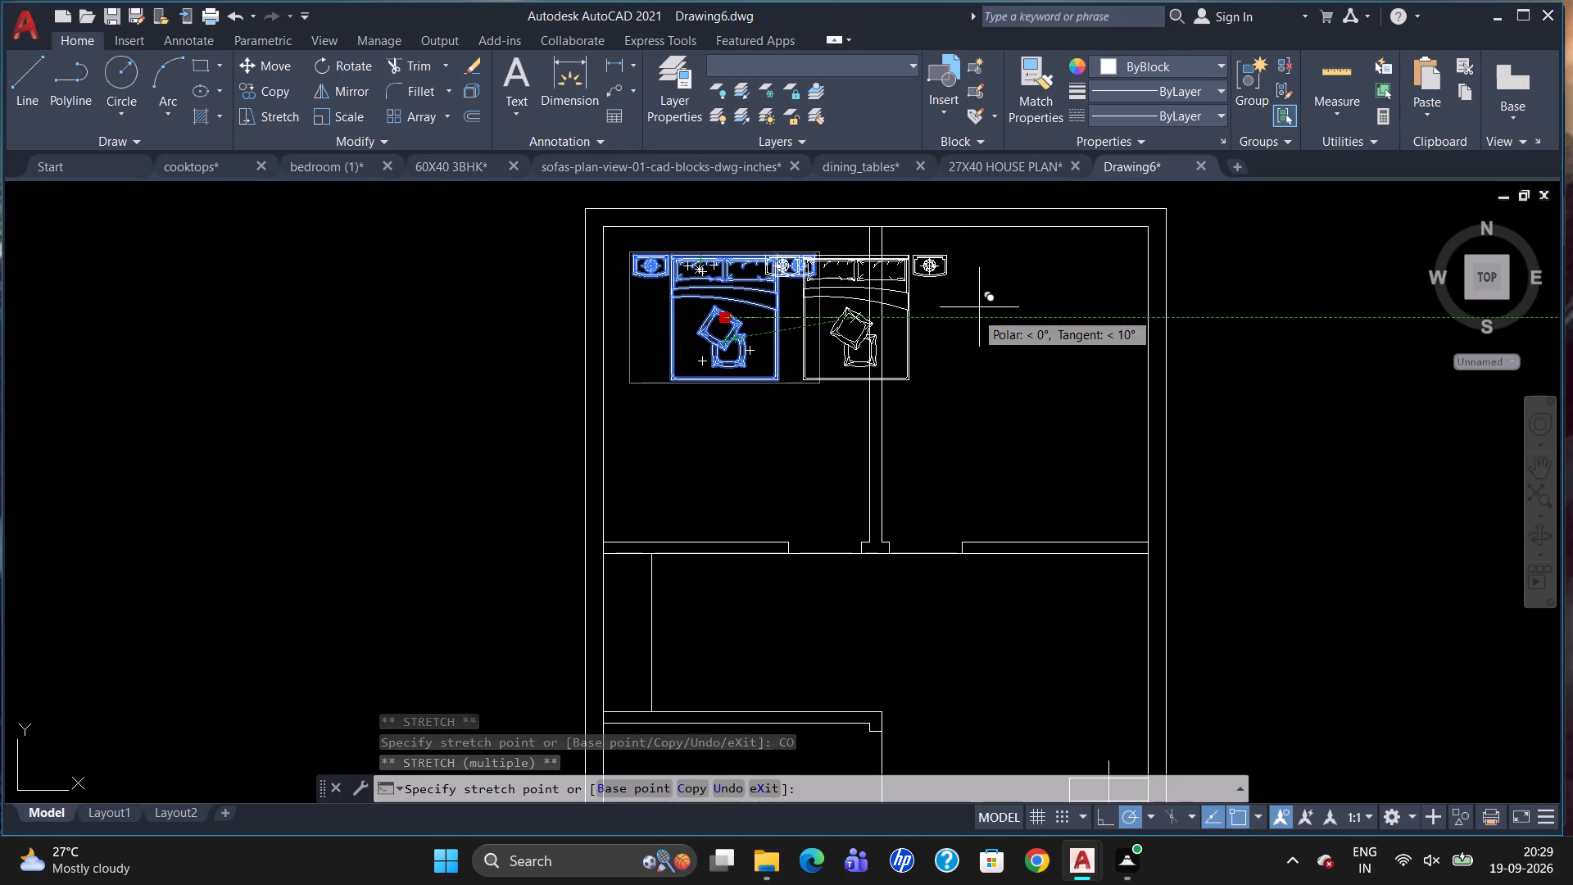
scroll(988, 303, "up", 1)
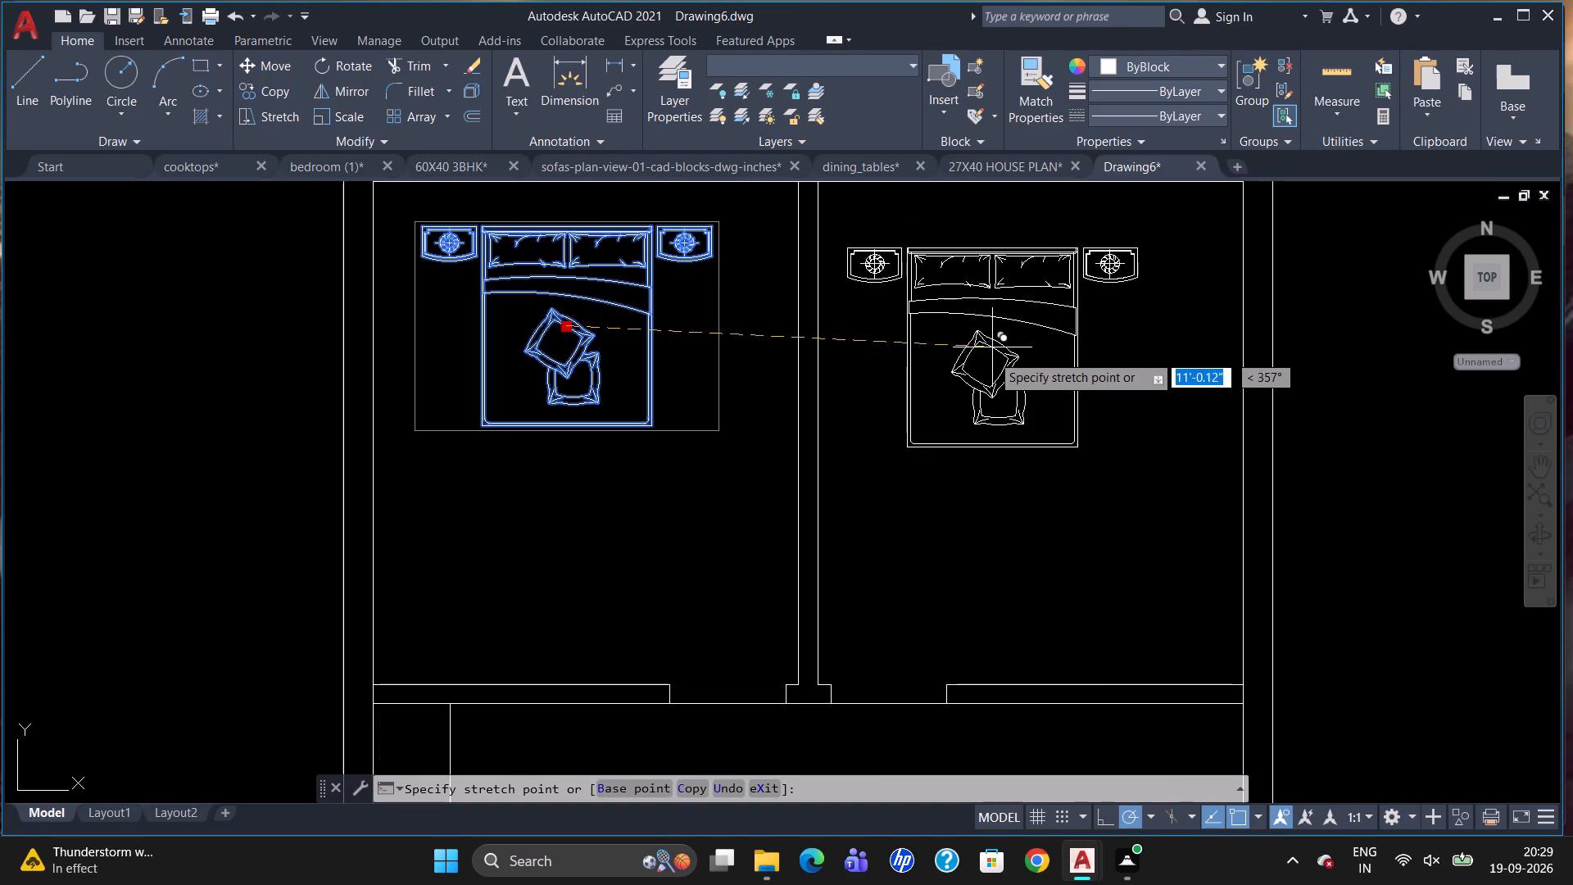
scroll(1004, 326, "up", 2)
scroll(998, 336, "down", 1)
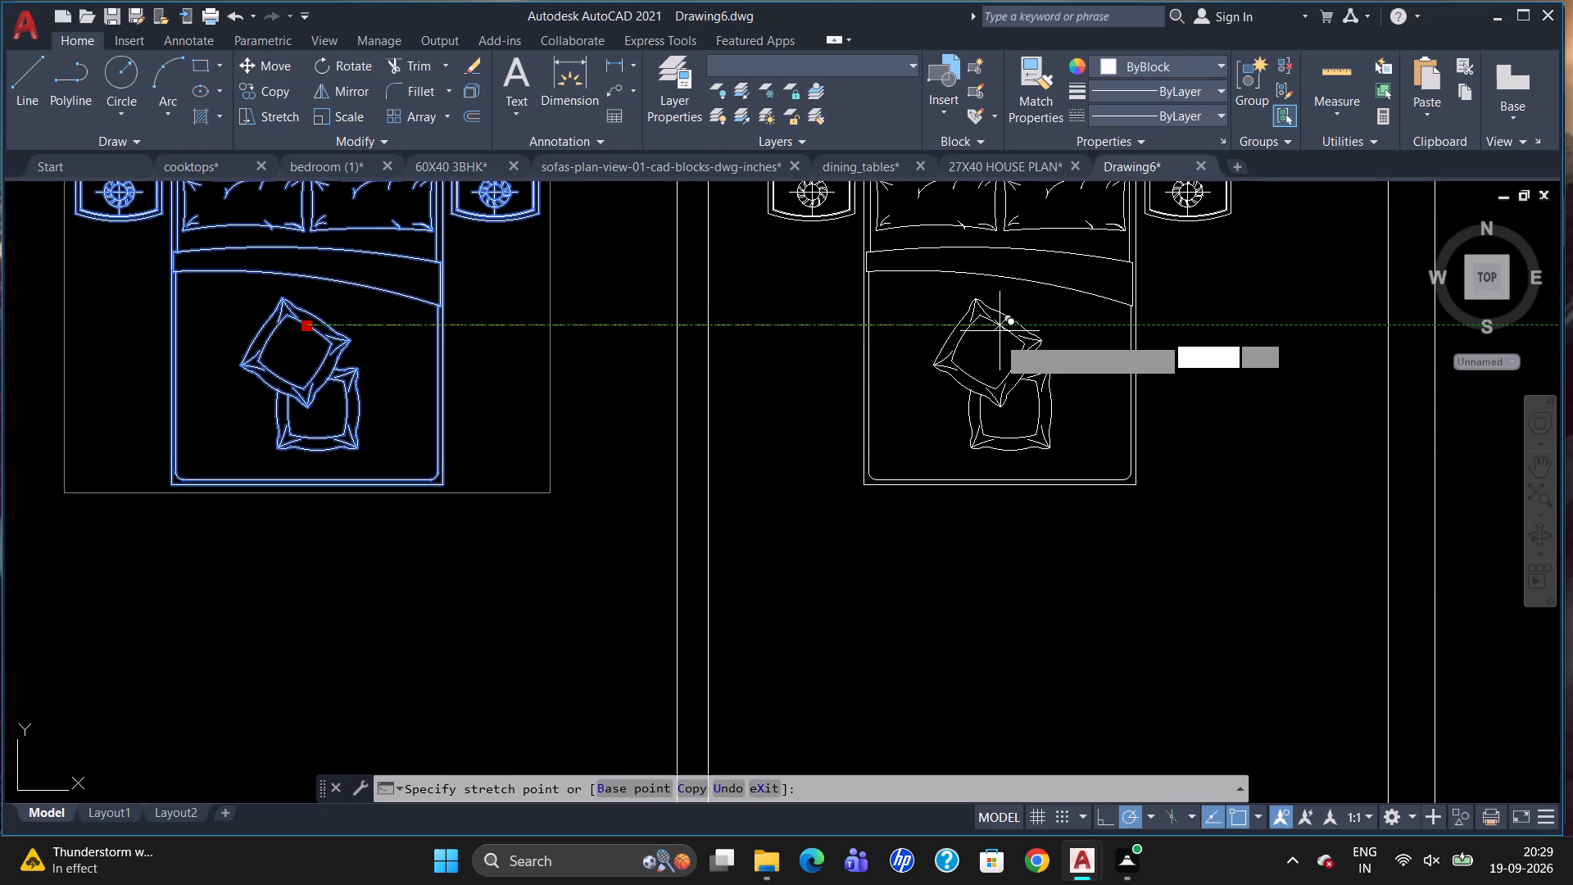
scroll(995, 336, "down", 1)
left_click(996, 332)
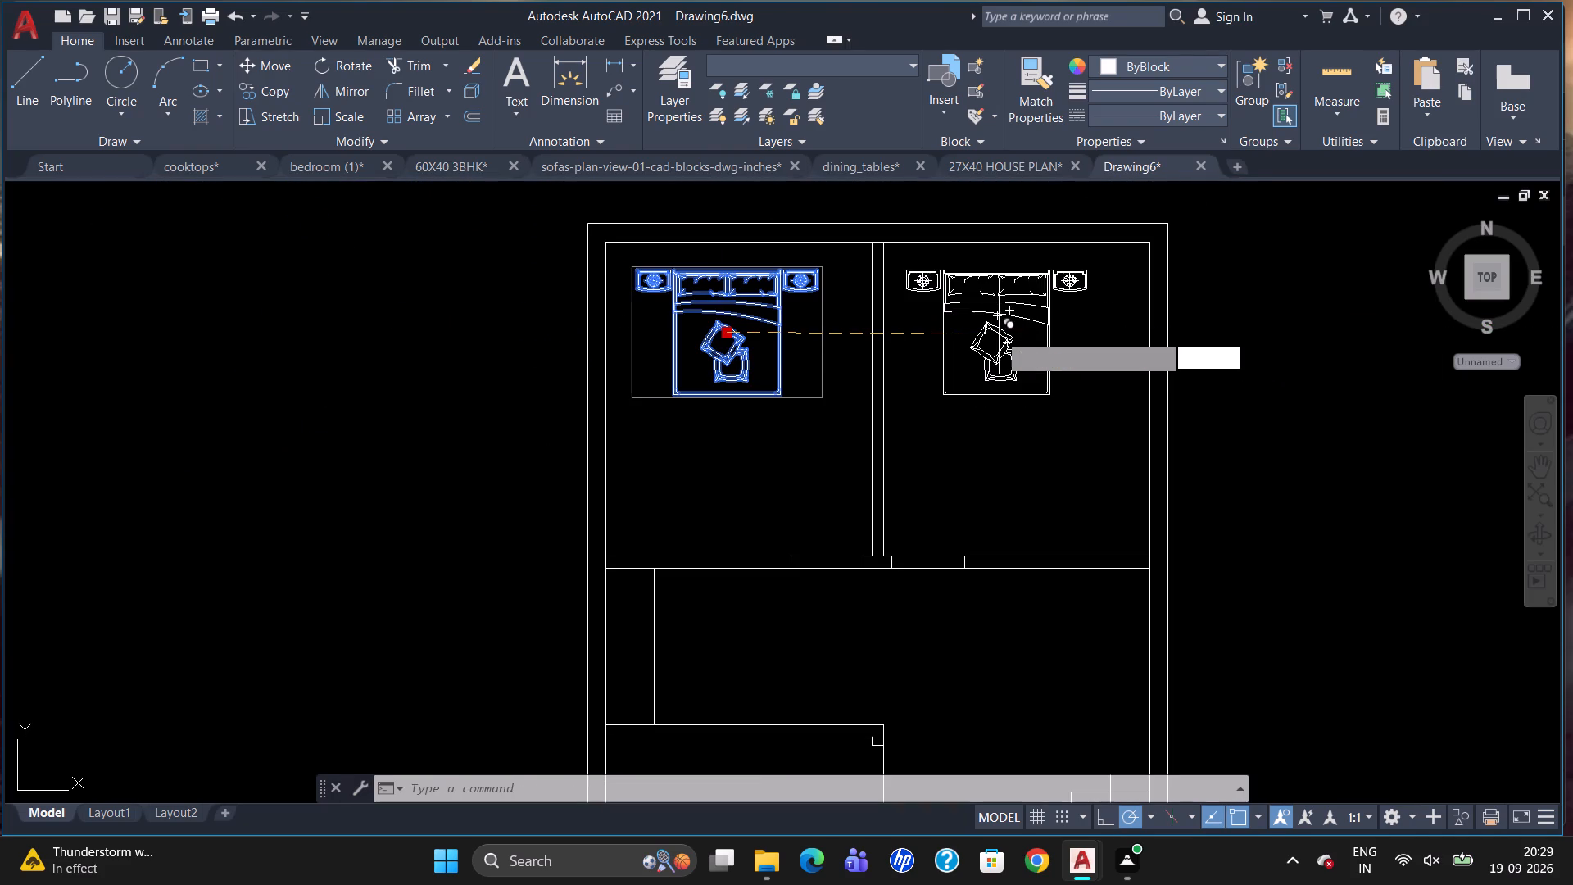
key("Escape")
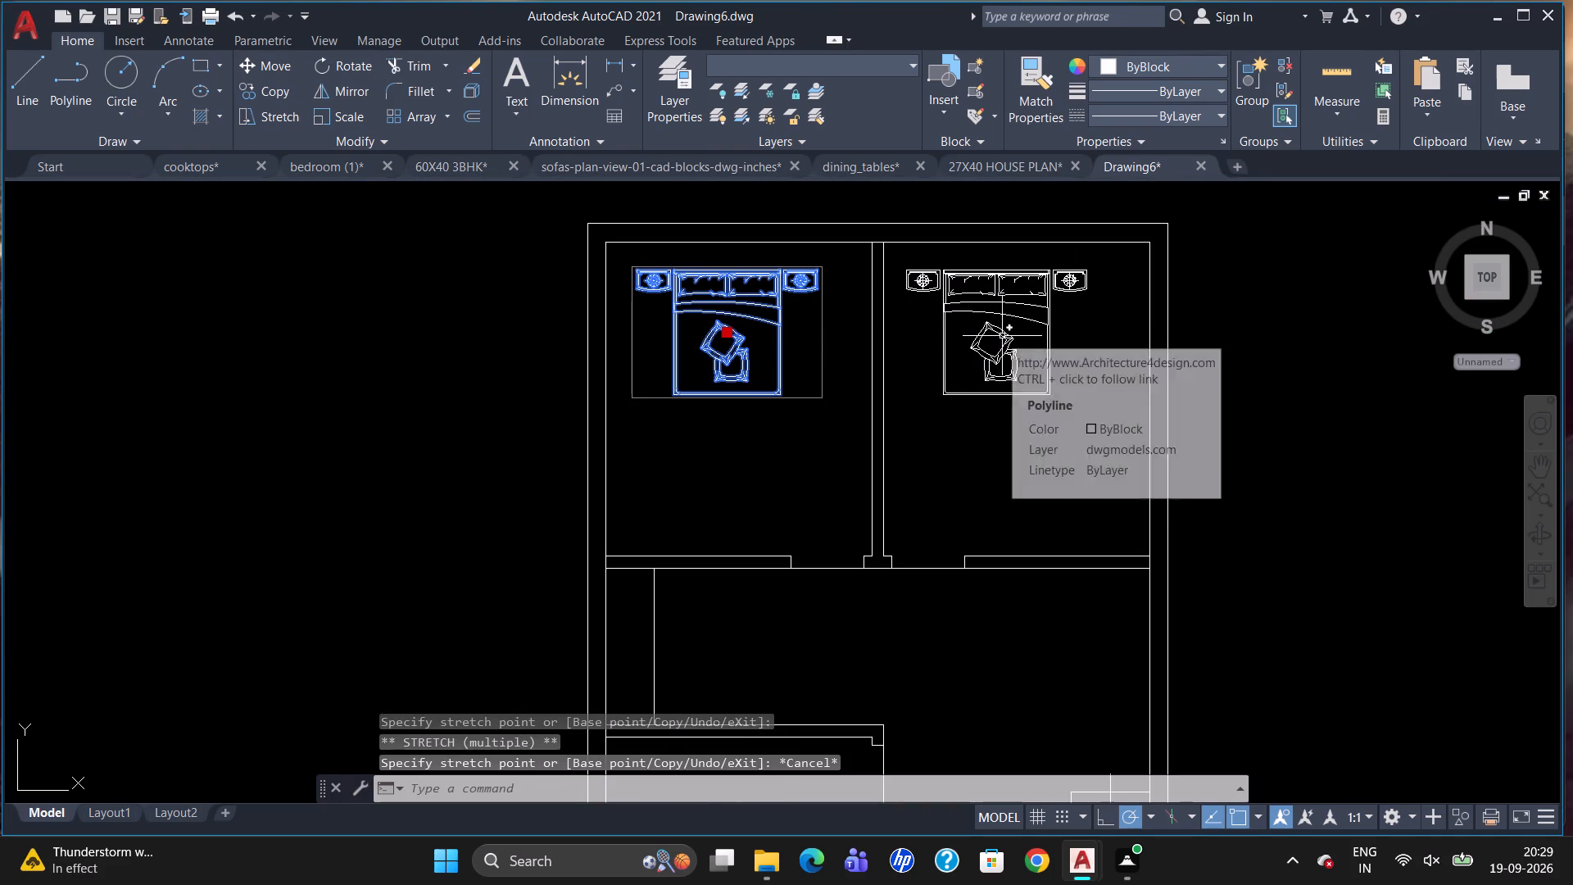
scroll(1082, 303, "down", 1)
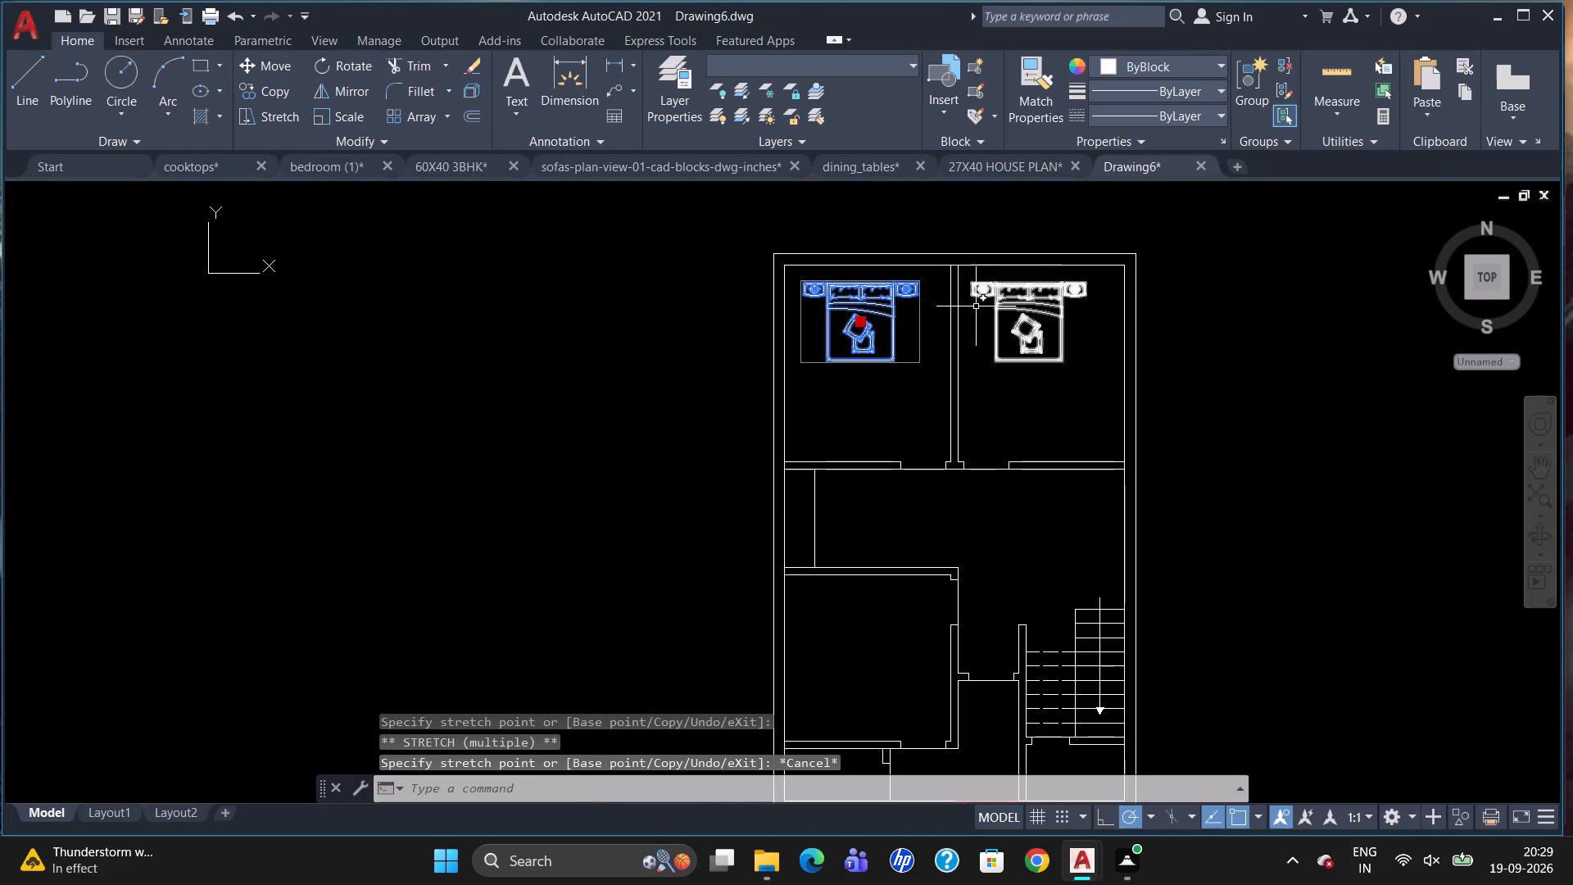
key("Escape")
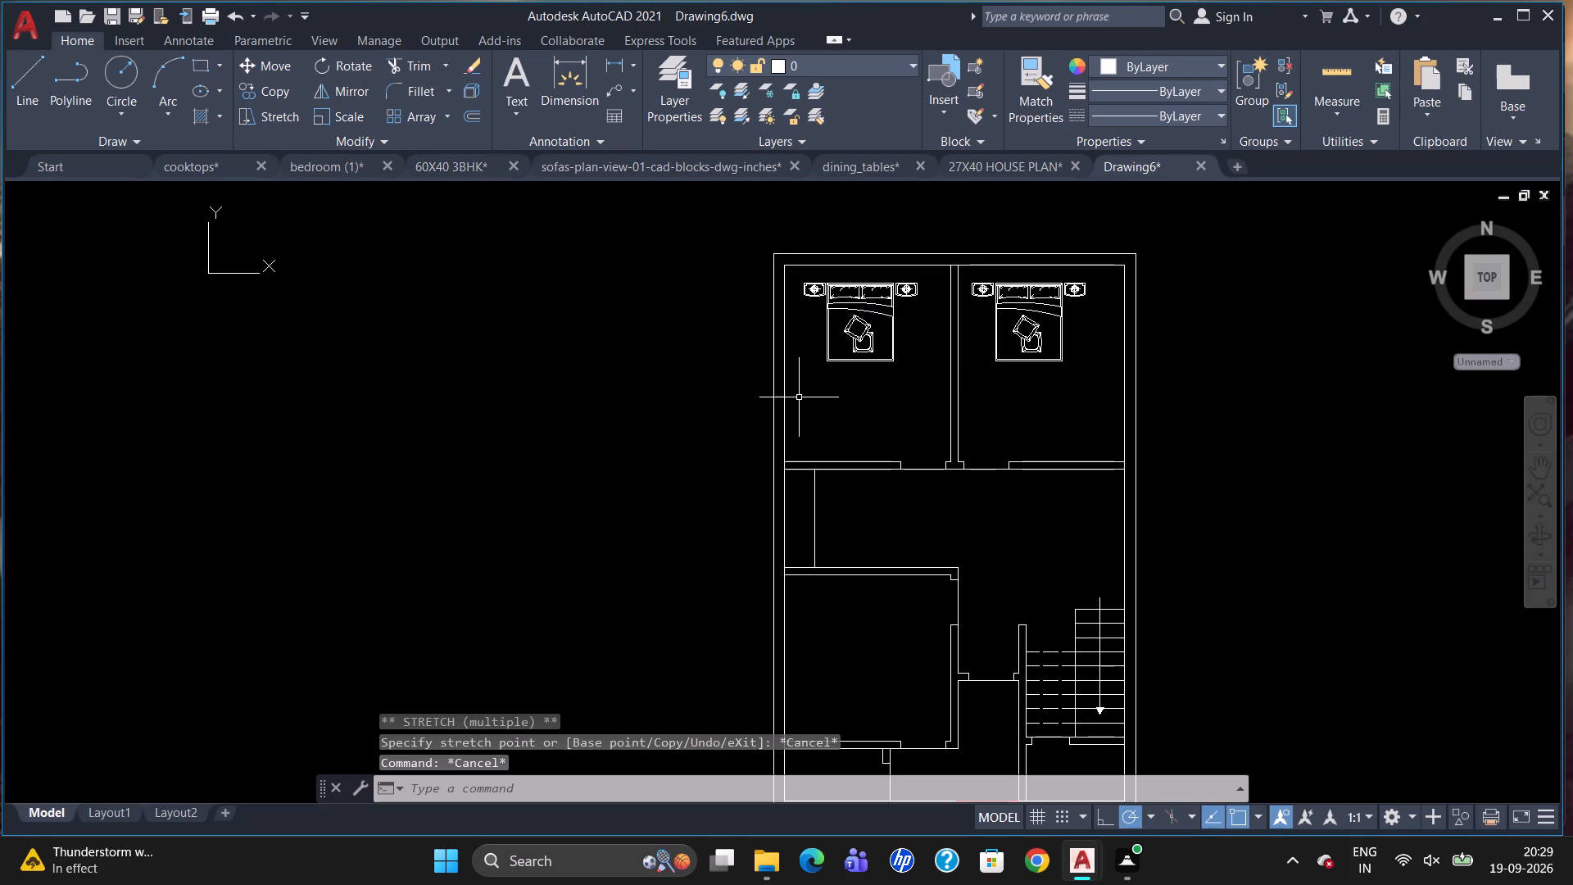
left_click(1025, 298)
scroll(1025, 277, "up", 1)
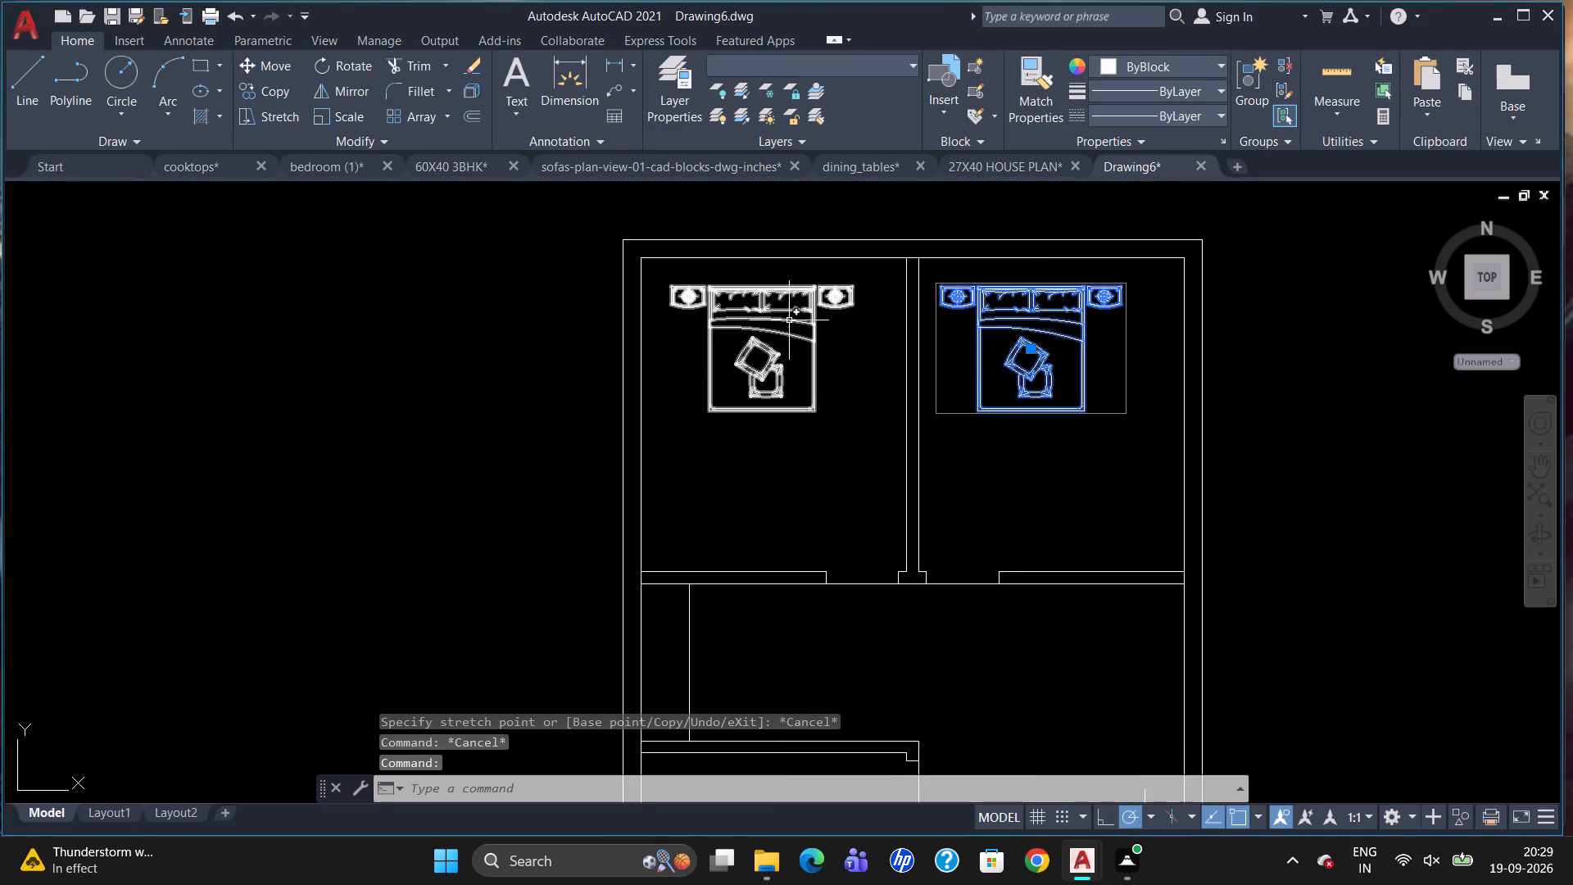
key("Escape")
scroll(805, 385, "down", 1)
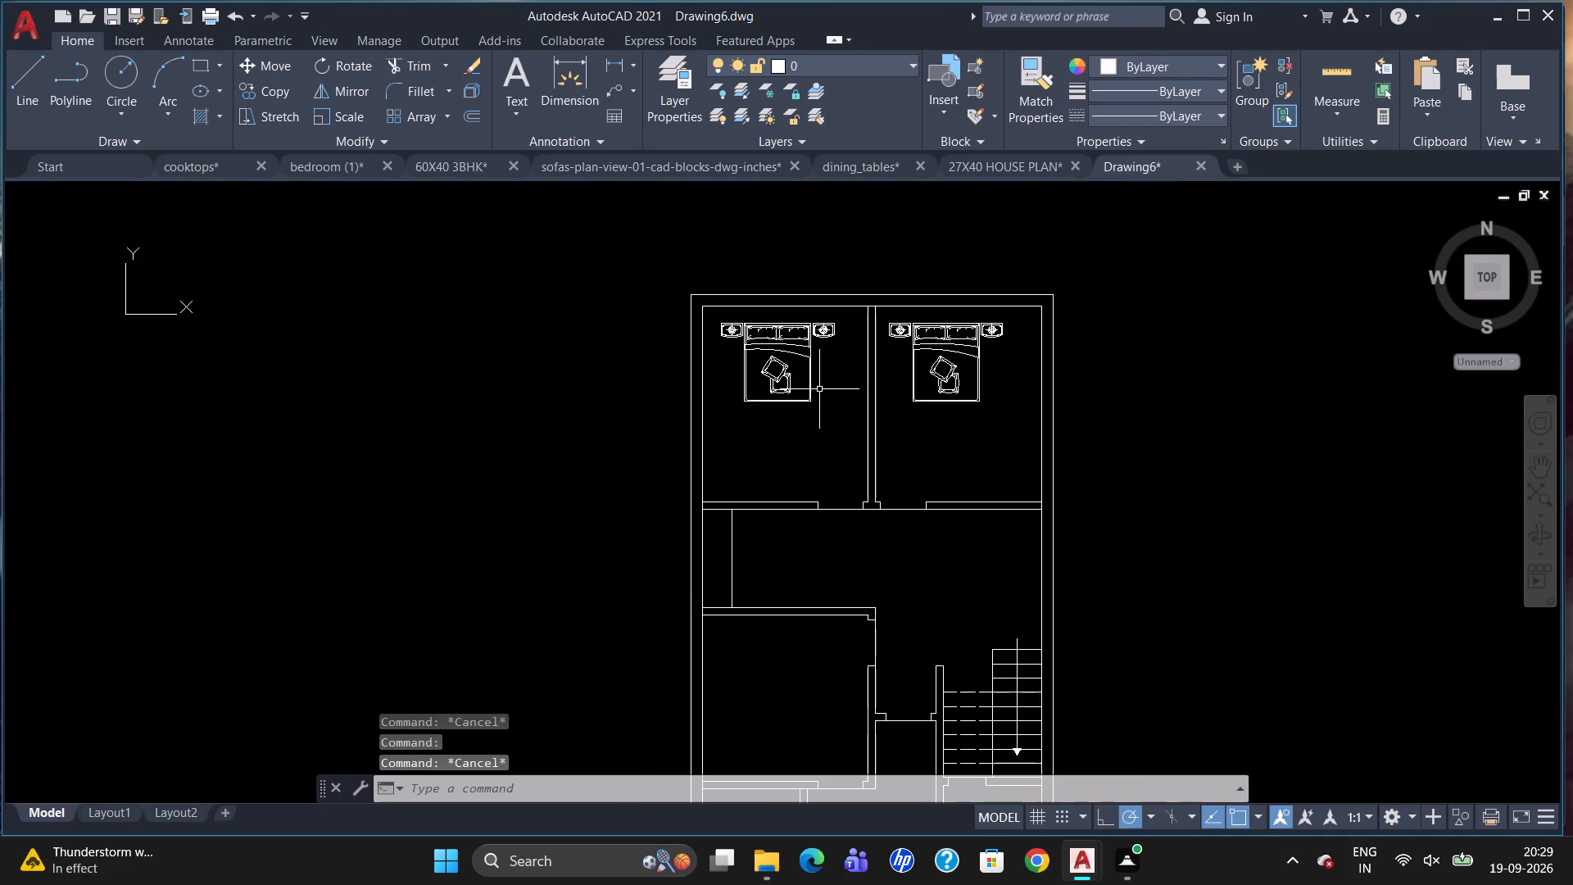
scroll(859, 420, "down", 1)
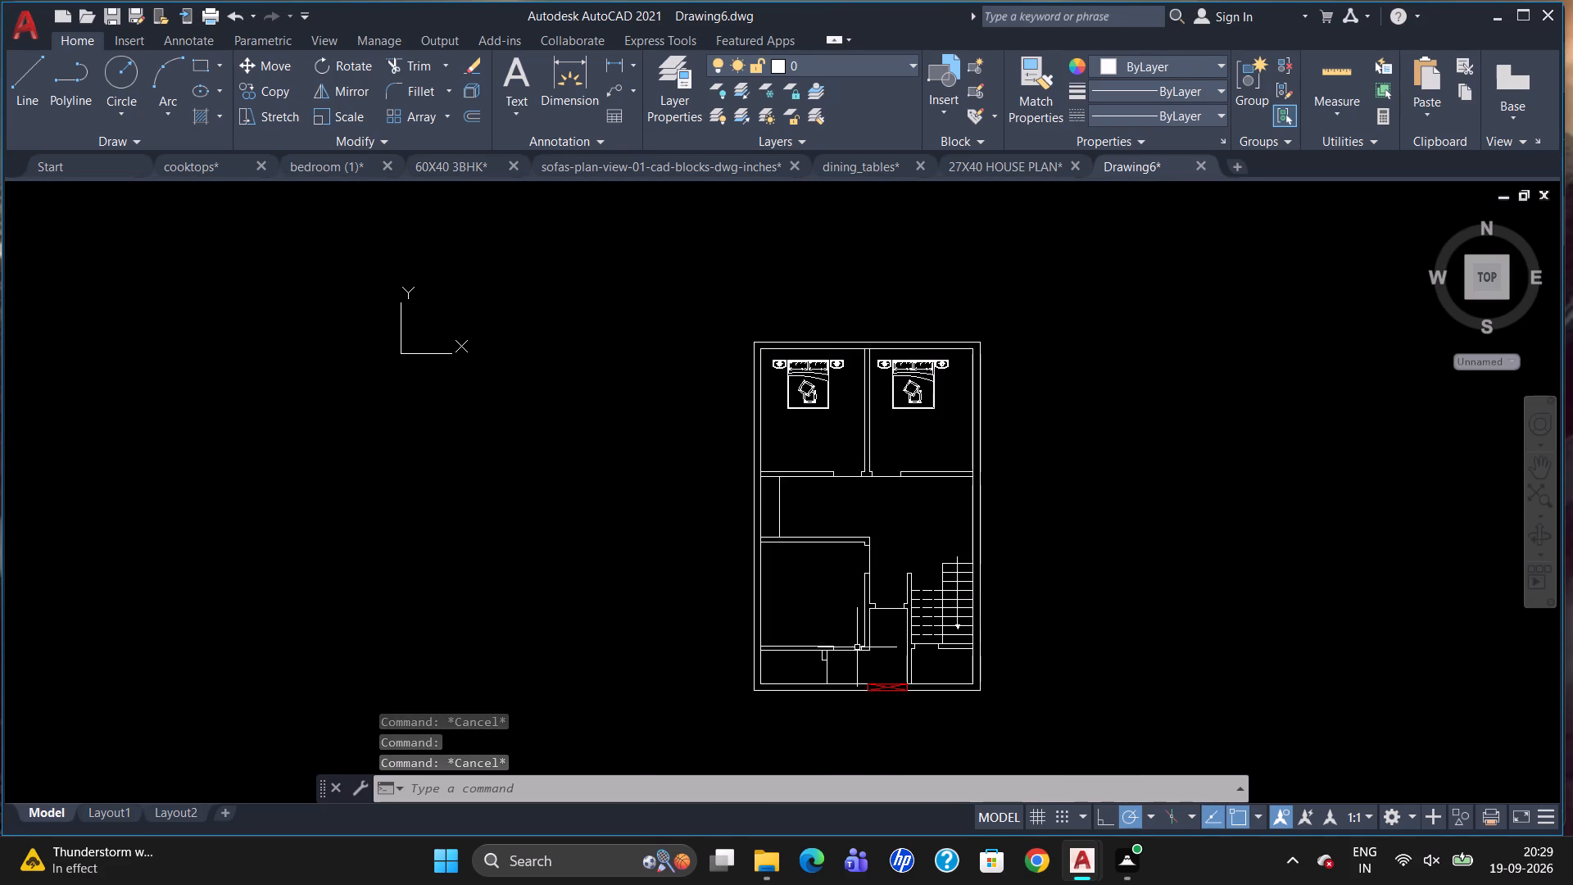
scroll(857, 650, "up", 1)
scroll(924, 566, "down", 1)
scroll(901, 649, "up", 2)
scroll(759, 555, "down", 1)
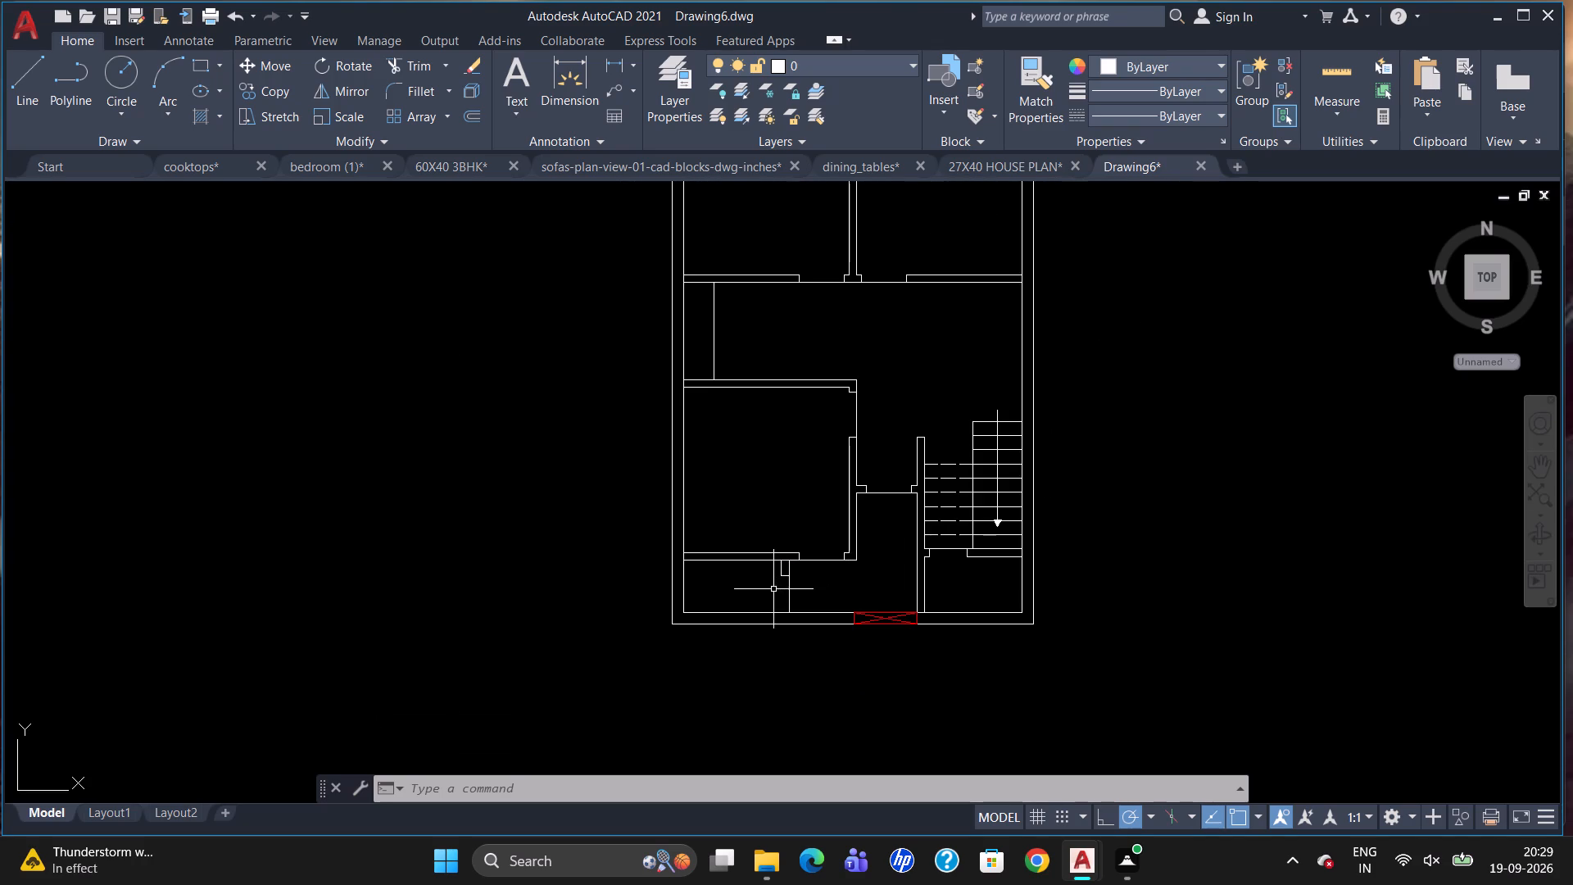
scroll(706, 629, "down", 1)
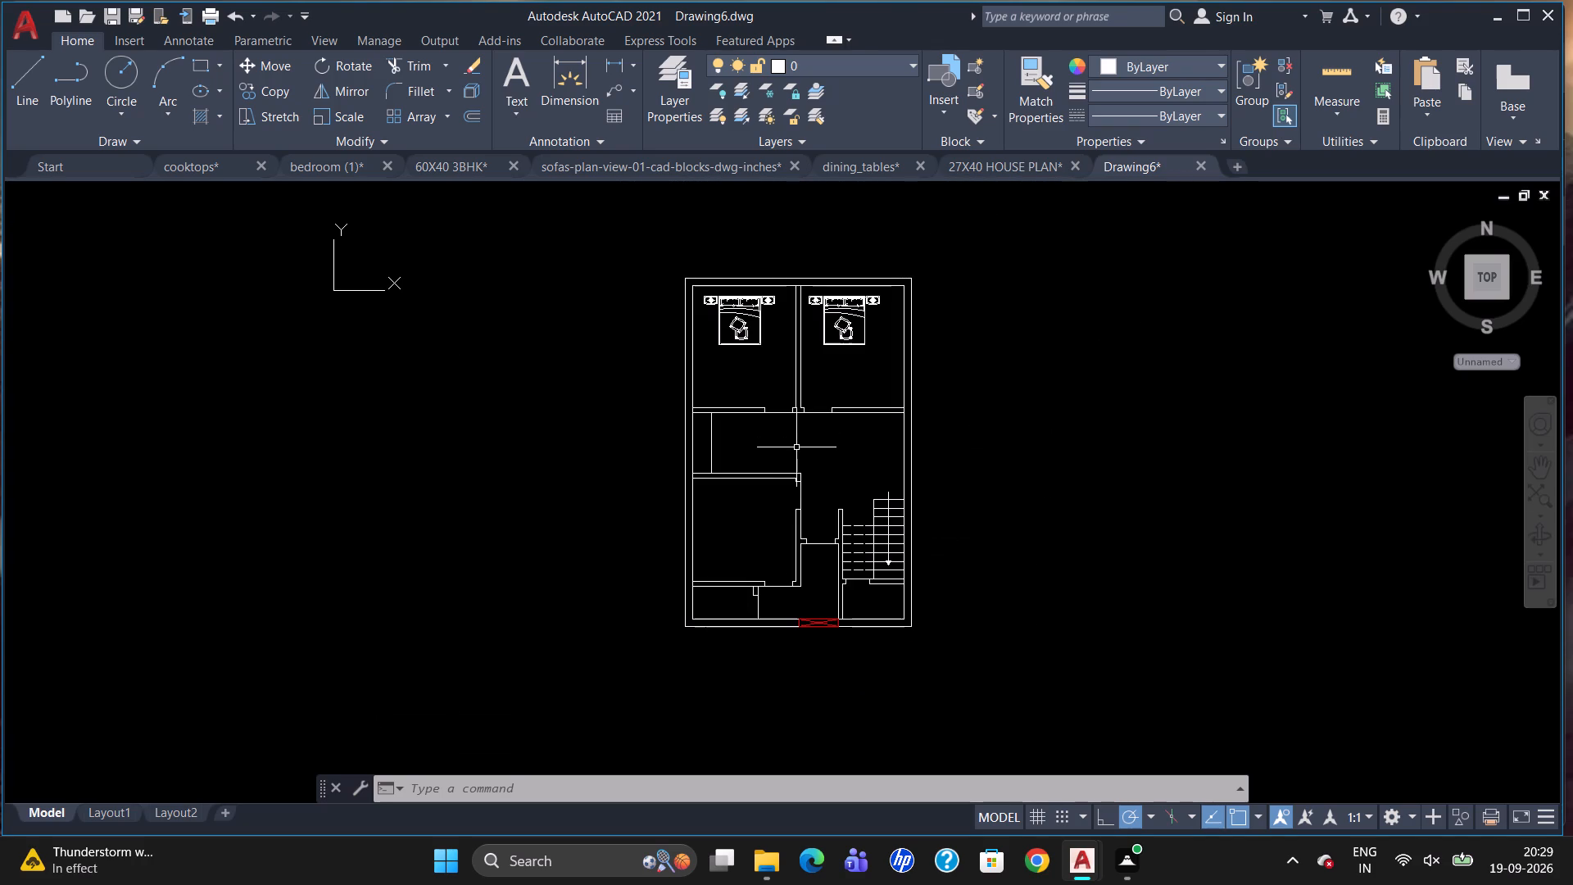
Insert the Toilet - Imperial and Door - Imperial sample blocks in the empty space to the right of the floor plan.
key("ctrl+3")
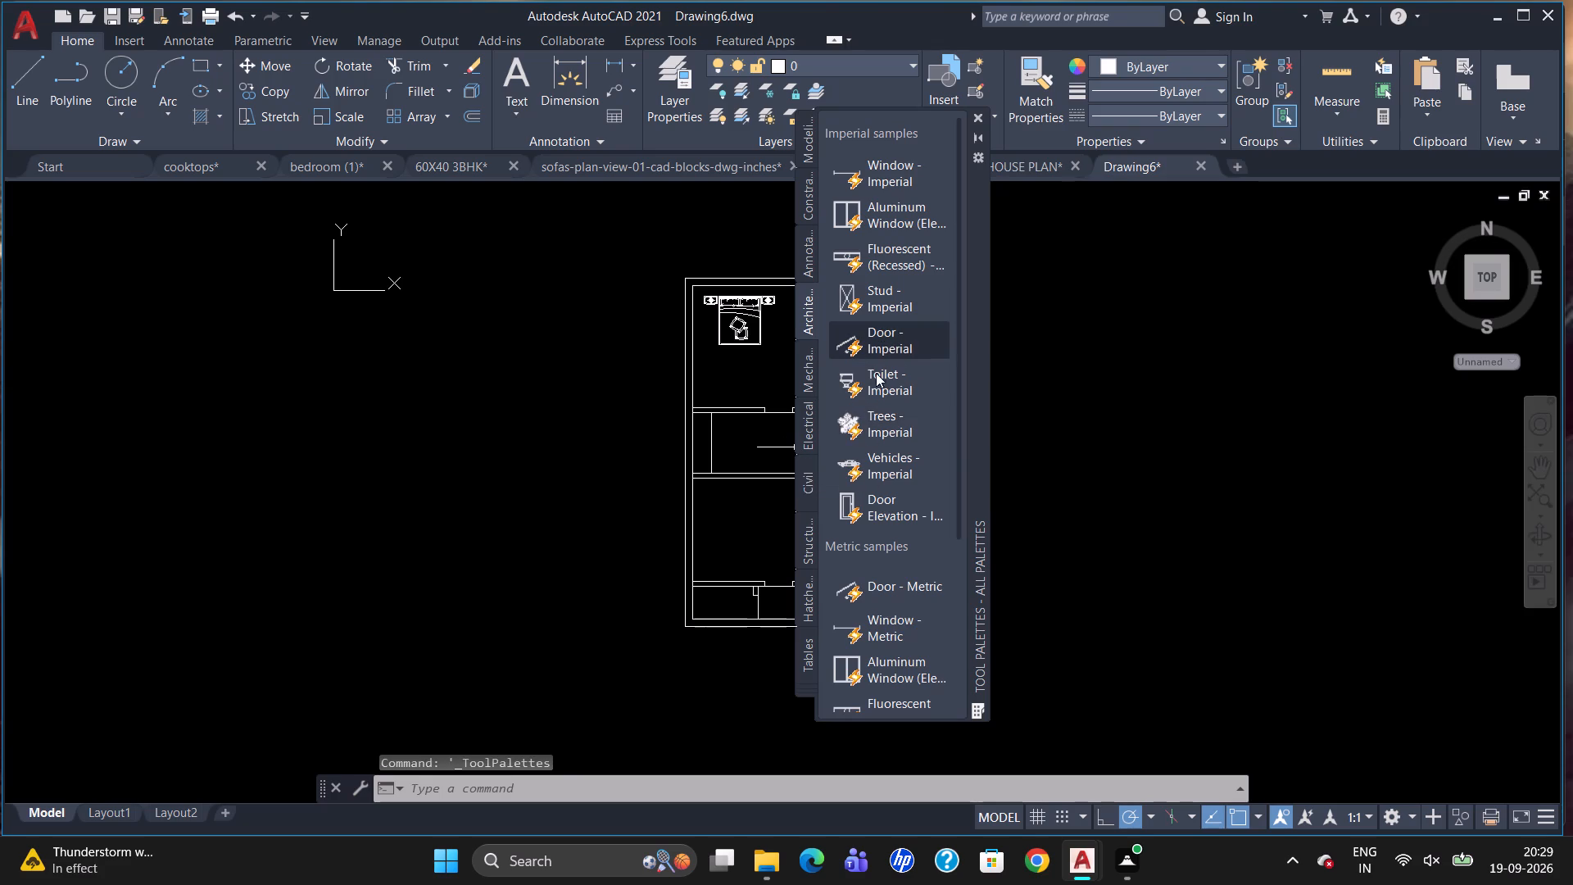
left_click_drag(870, 387, 1079, 409)
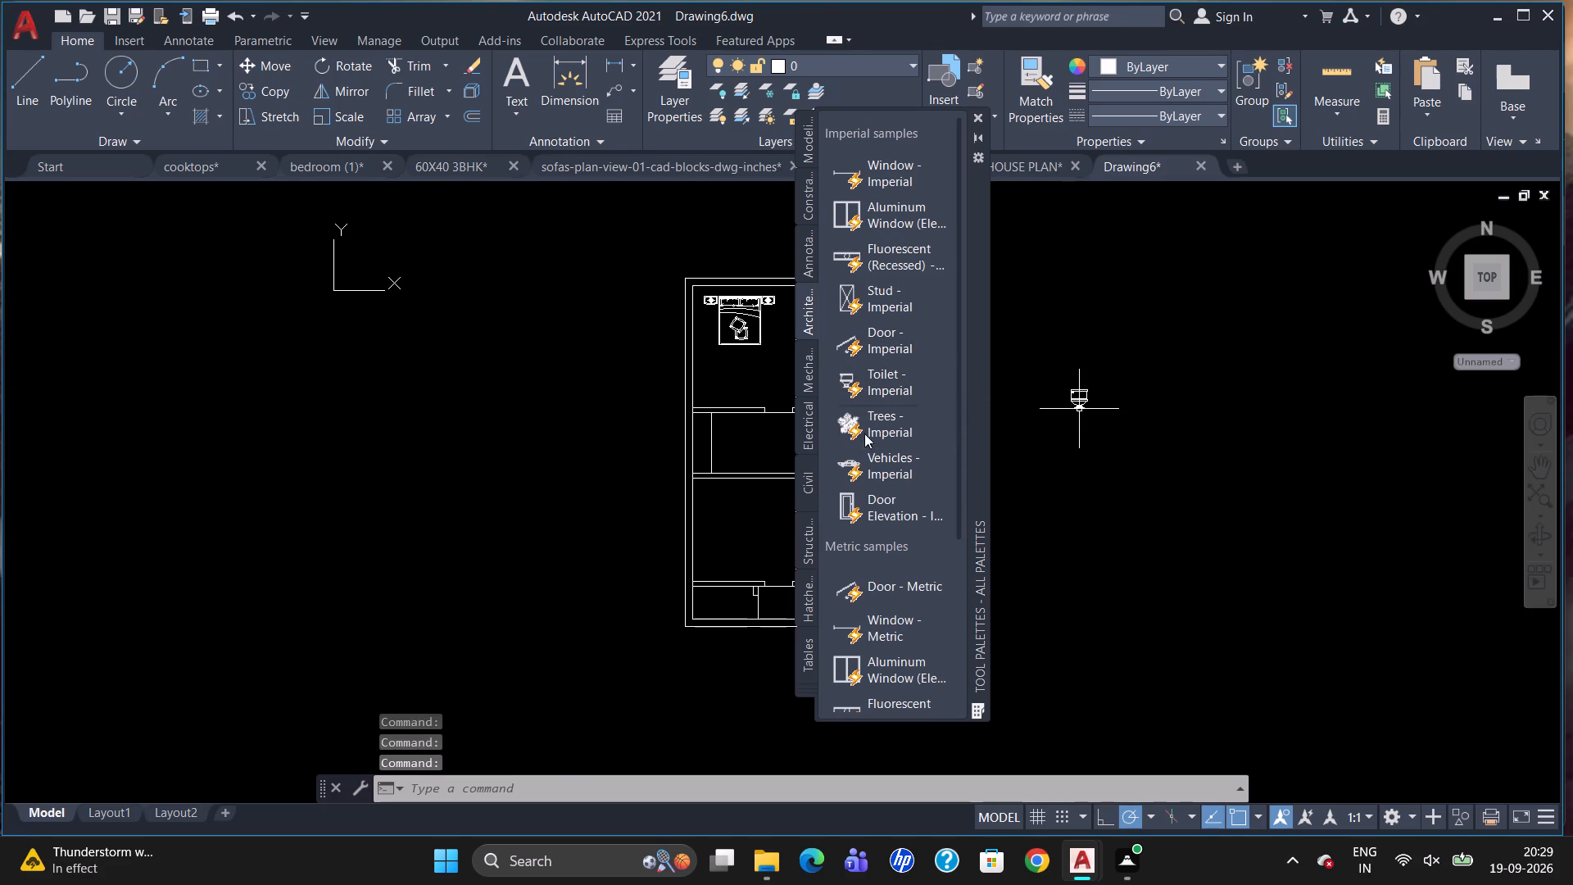
left_click_drag(860, 342, 1115, 310)
left_click_drag(980, 117, 981, 145)
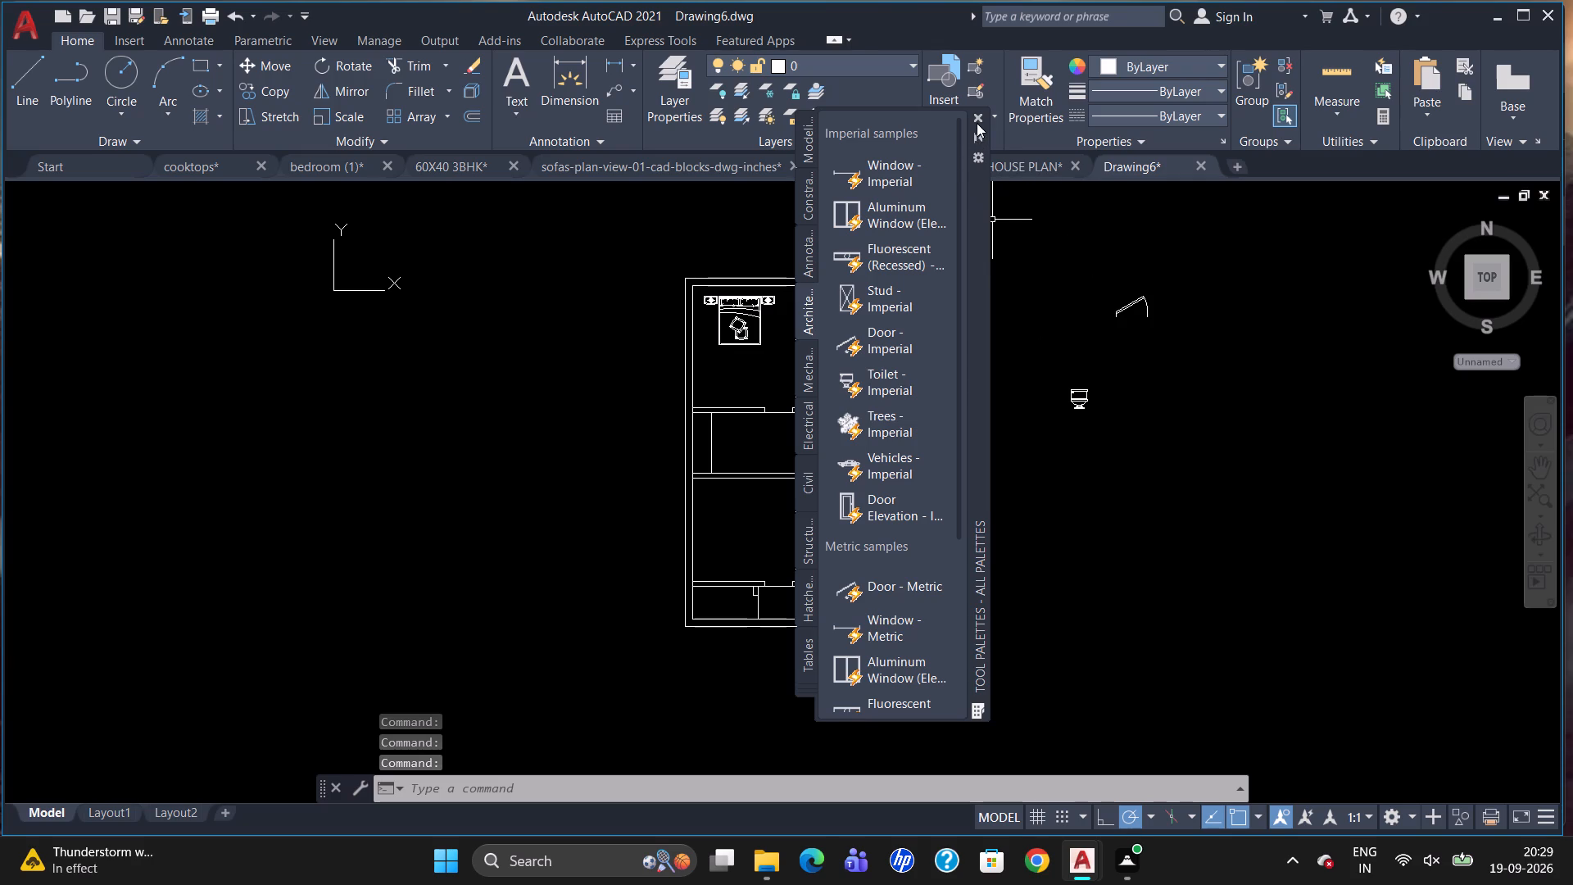
left_click(976, 121)
Set the inserted door block's opening angle to Open 90º.
left_click_drag(1119, 309, 1117, 307)
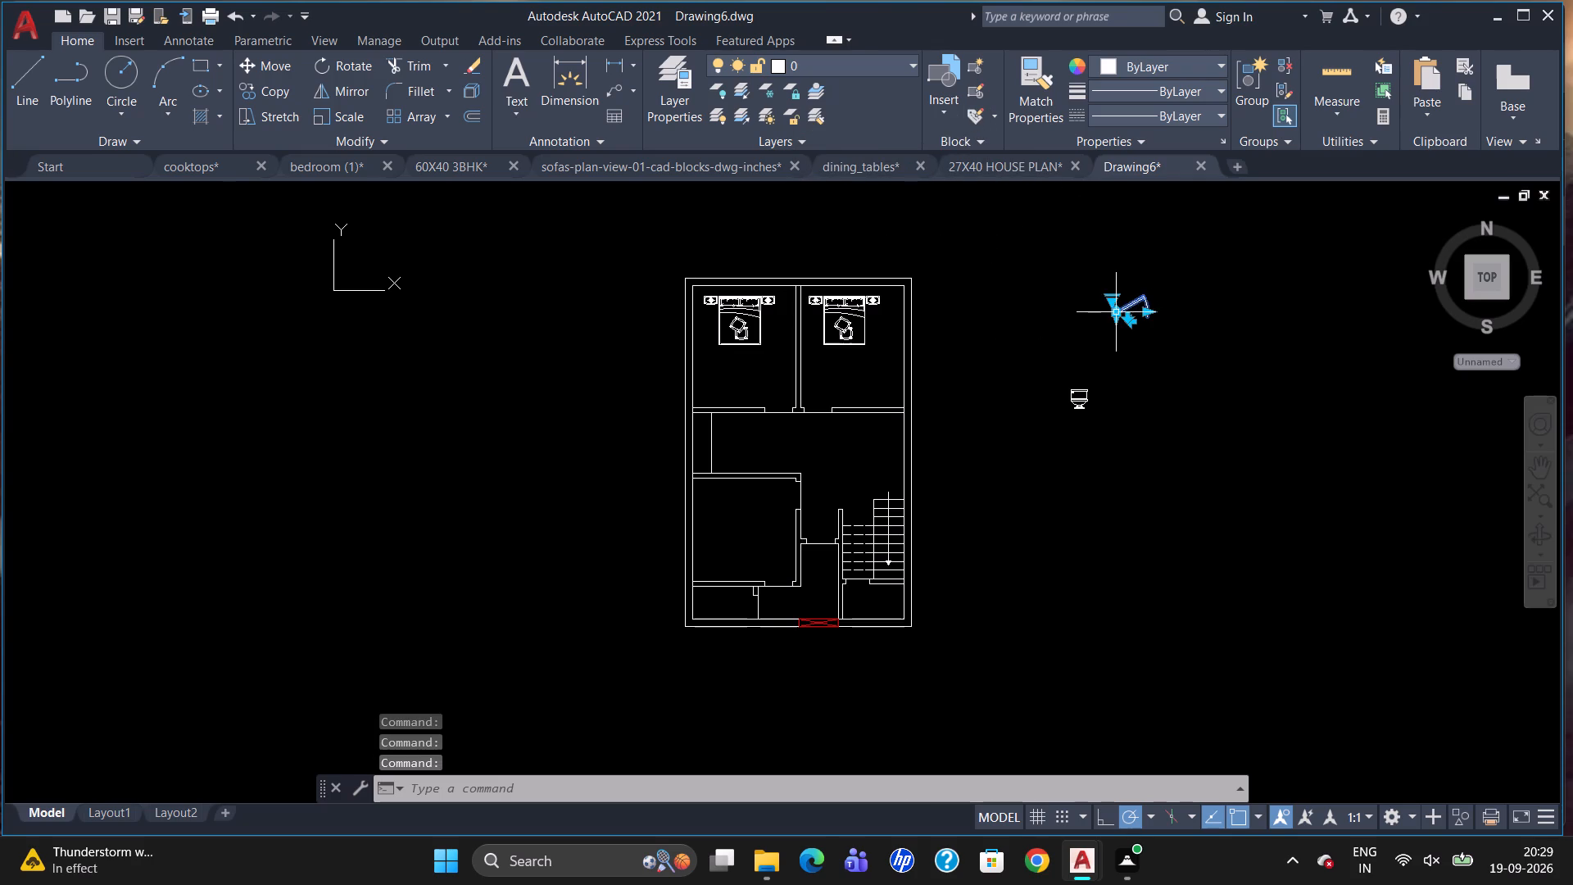
left_click_drag(1117, 307, 1108, 302)
left_click(1116, 301)
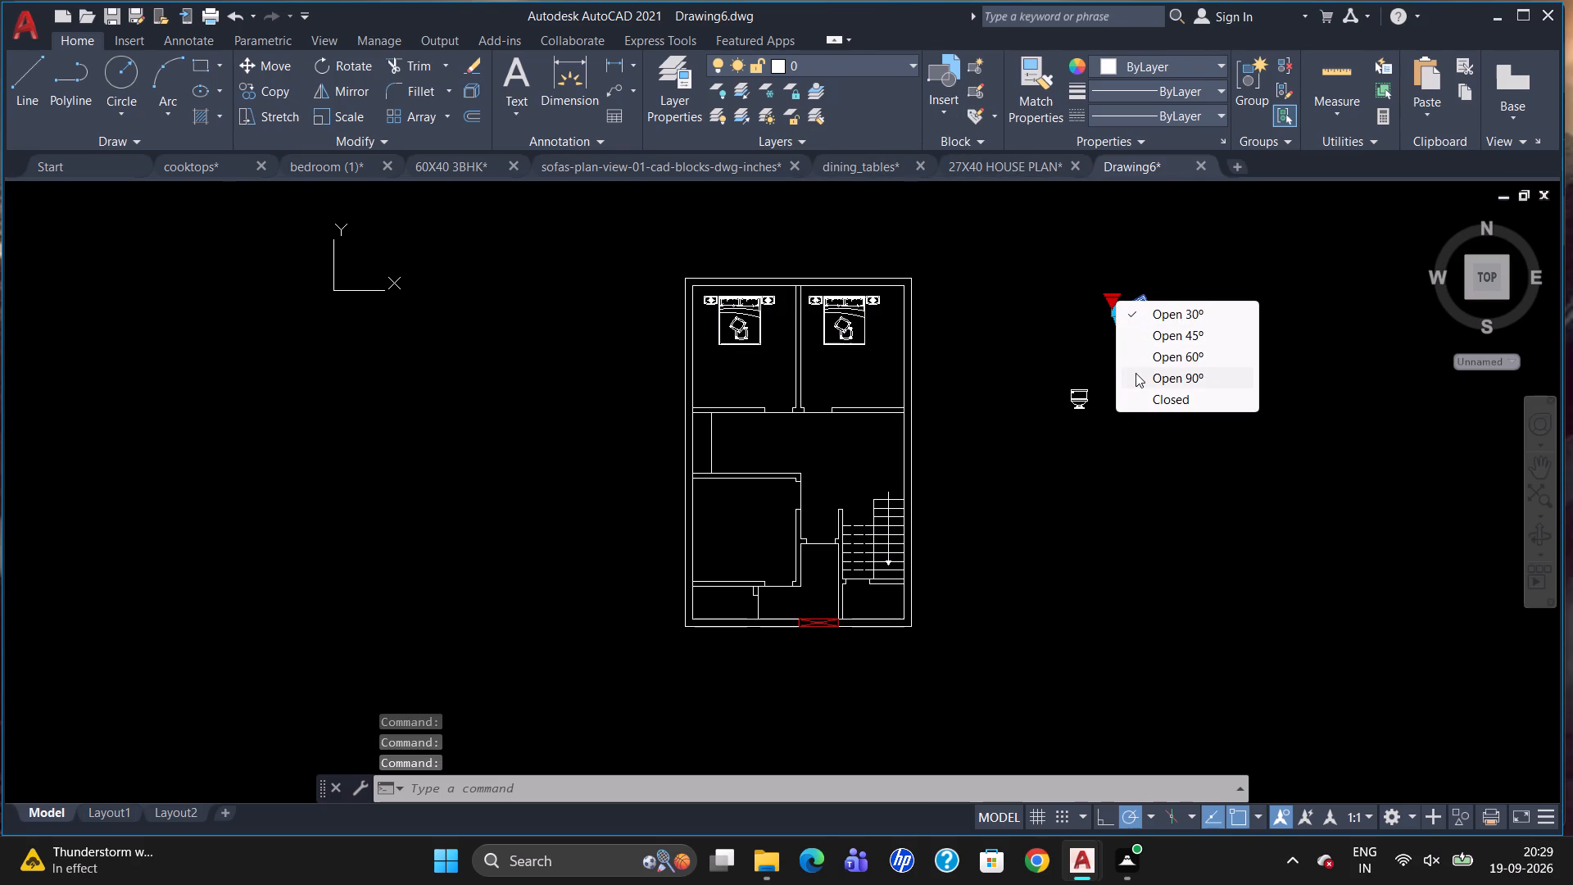
left_click_drag(1137, 375, 1123, 371)
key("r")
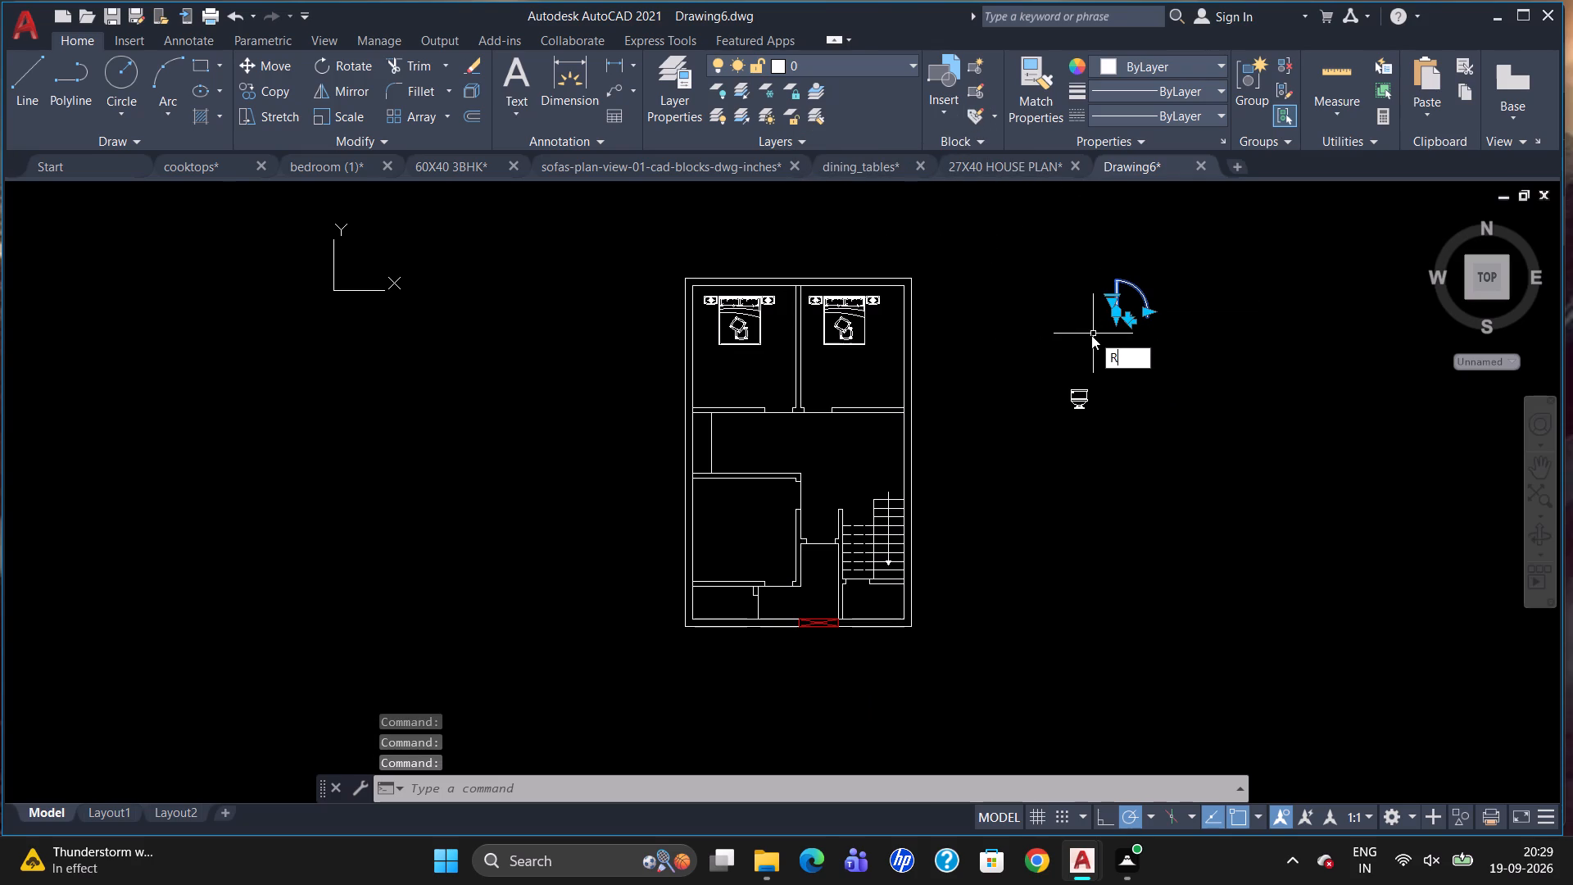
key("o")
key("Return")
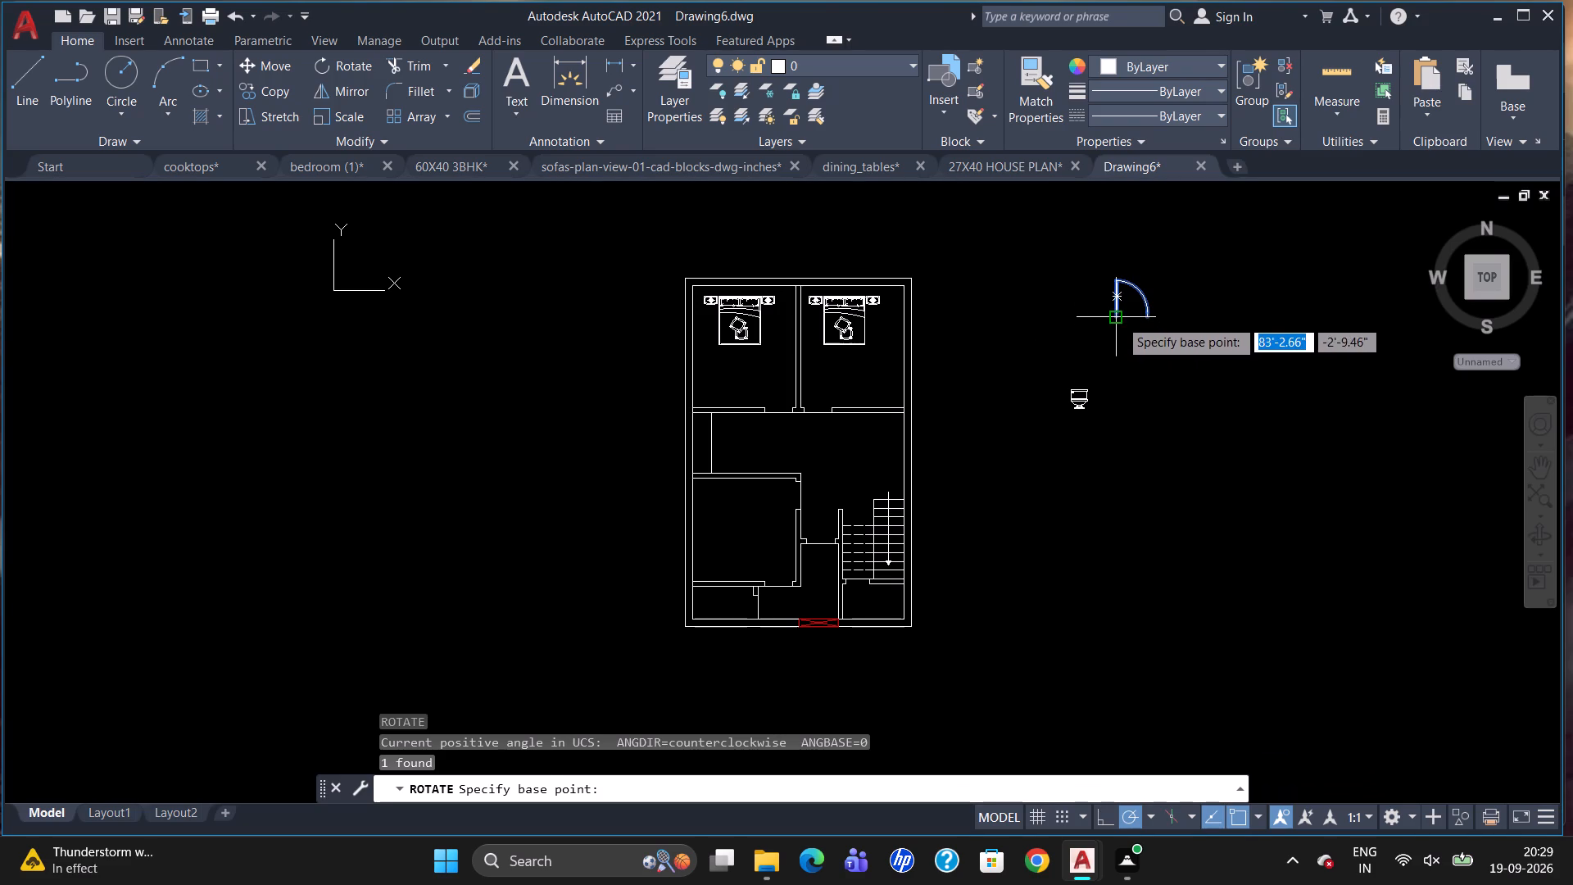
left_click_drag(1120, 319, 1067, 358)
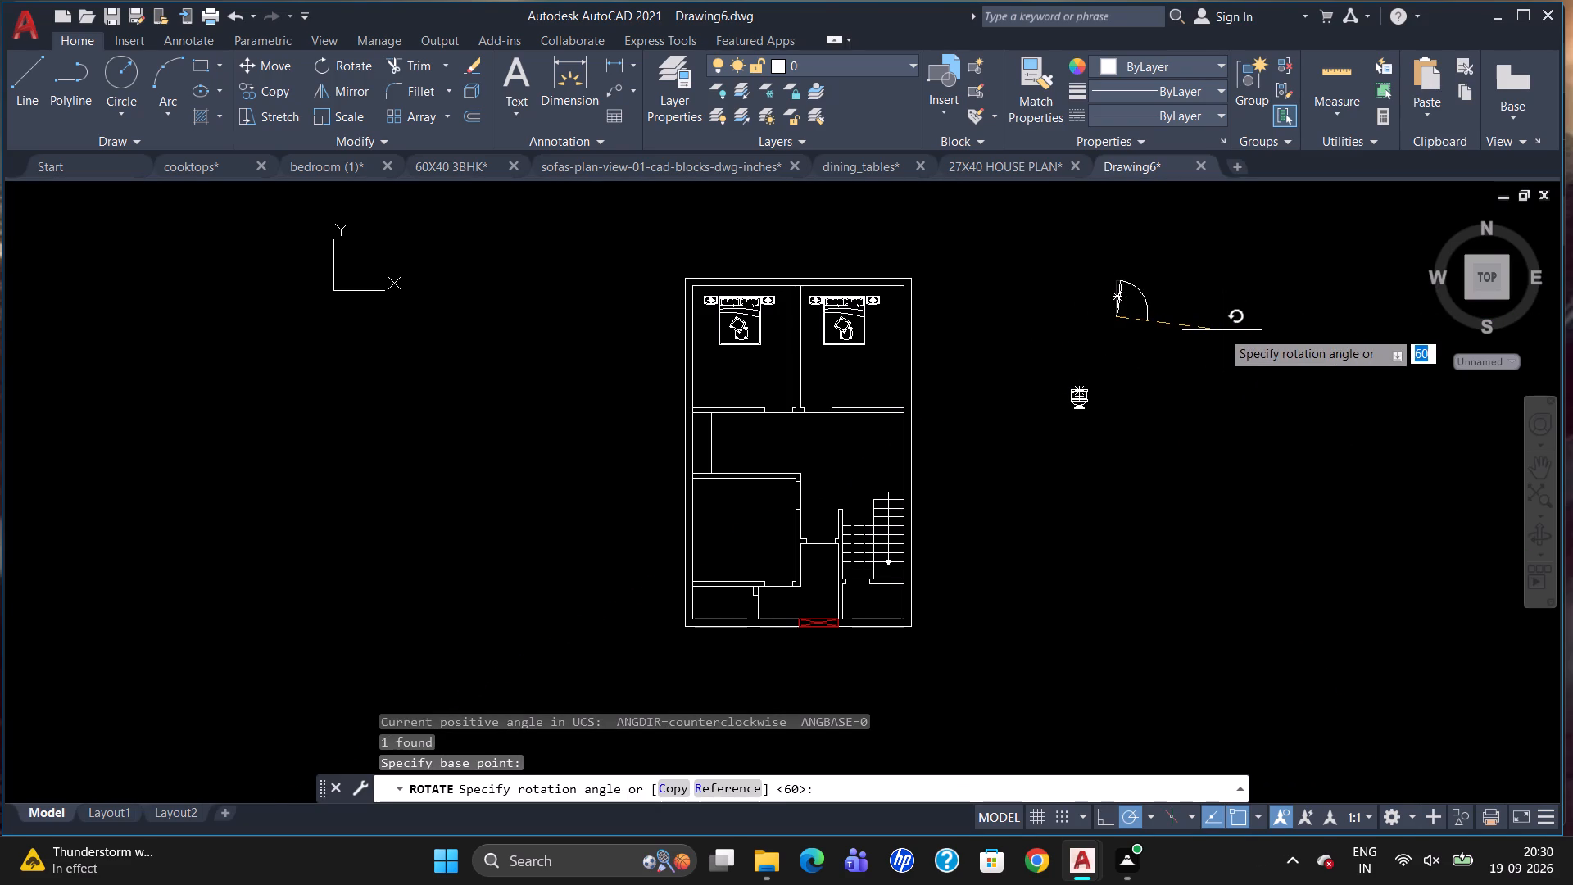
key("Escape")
Copy the door block by its hinge corner to the left jamb of the upper-right room's door opening.
key("c")
key("o")
key("Return")
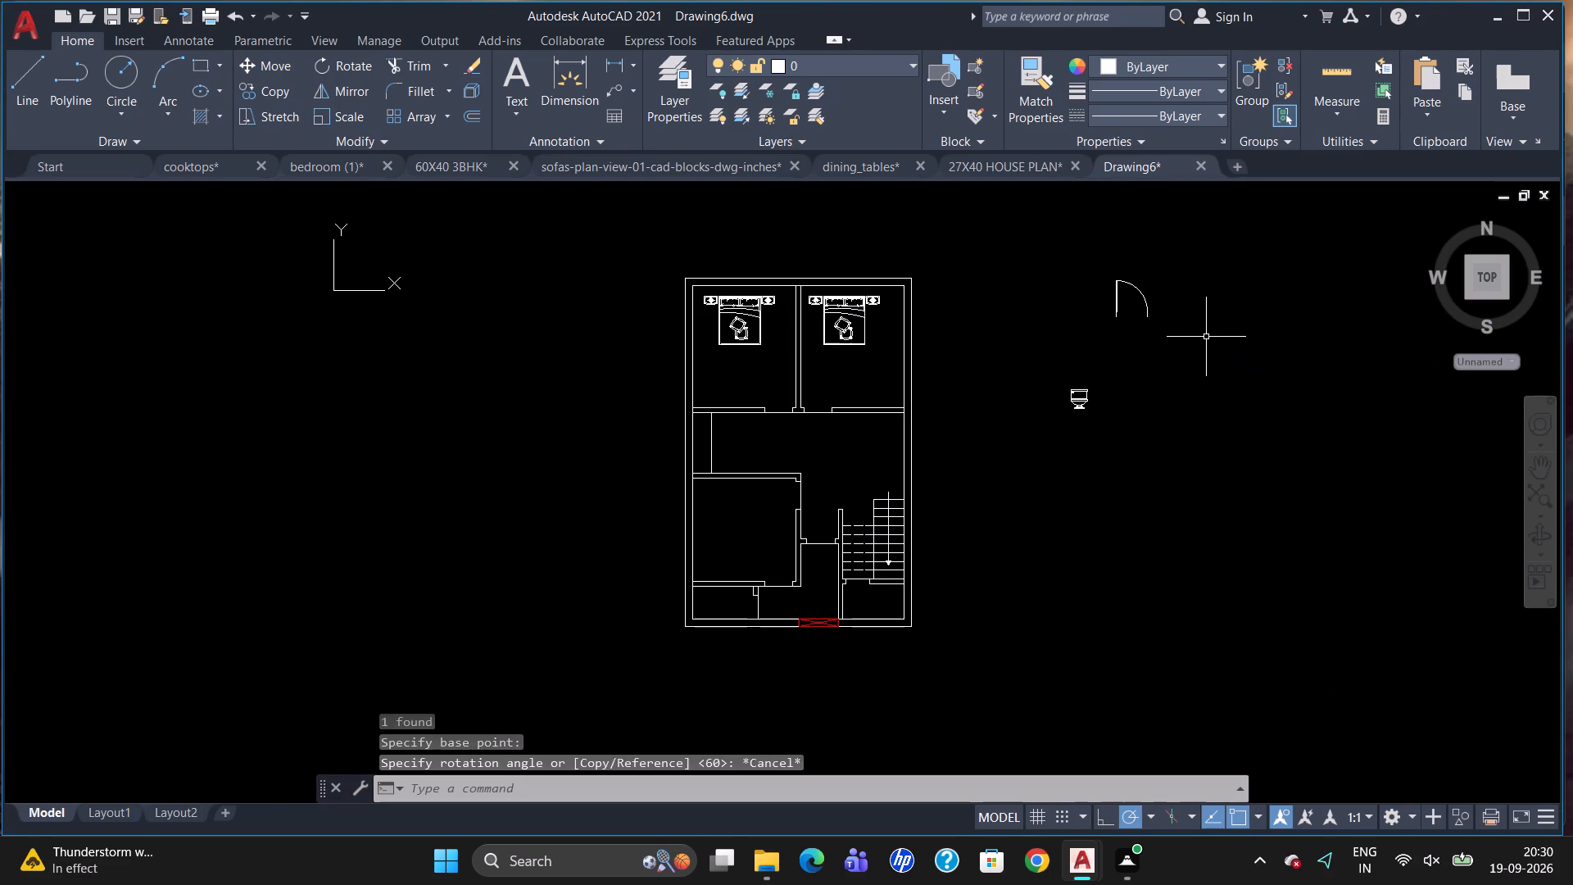
left_click(1119, 292)
key("Return")
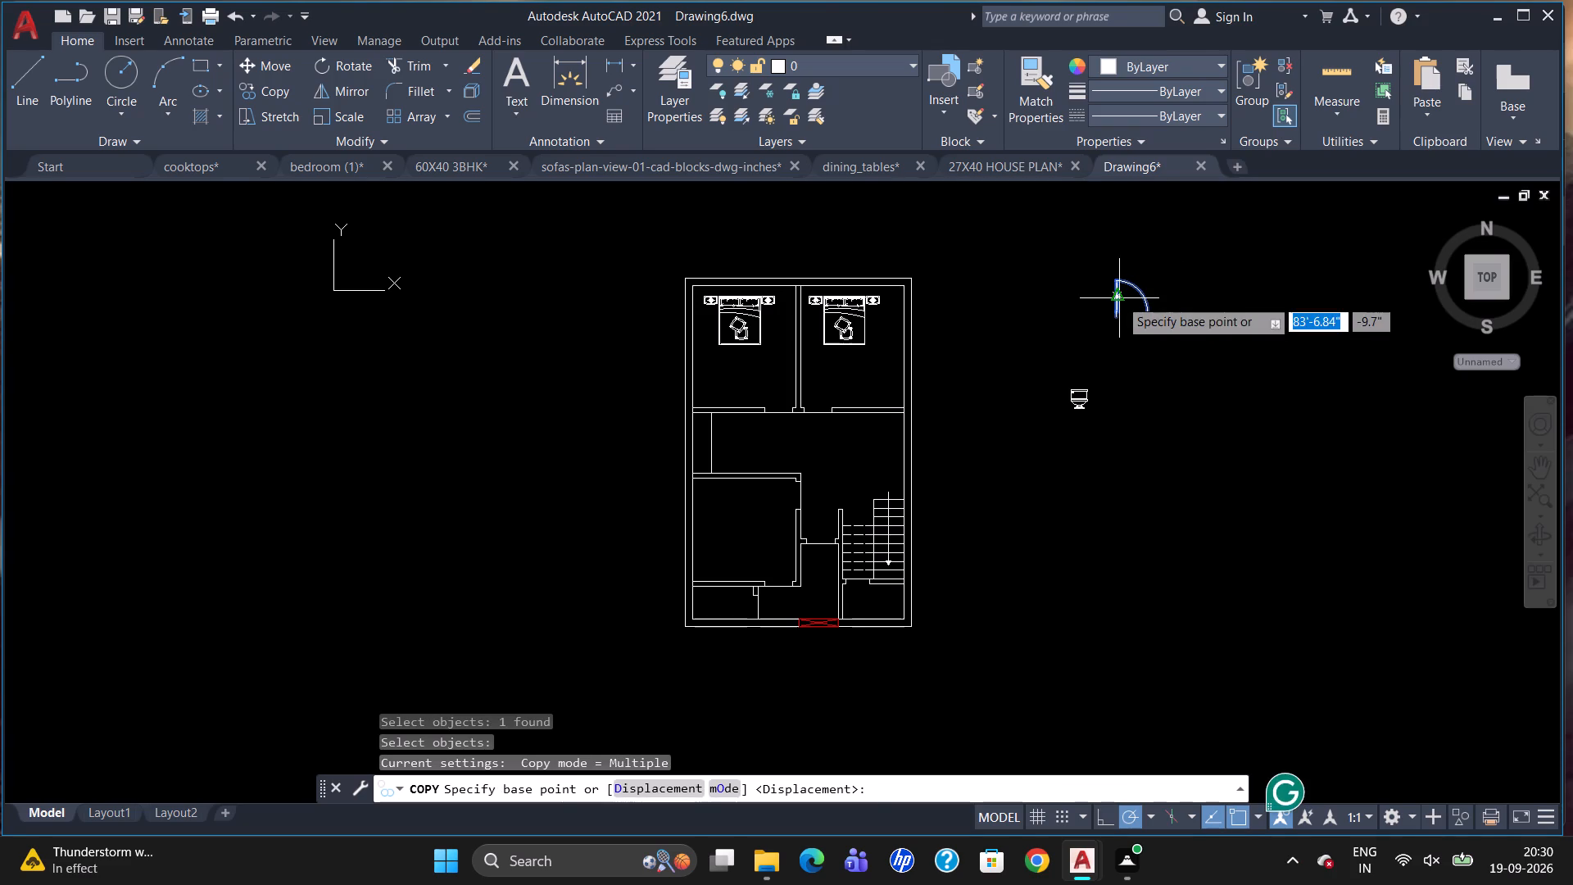
left_click_drag(1119, 318, 1079, 347)
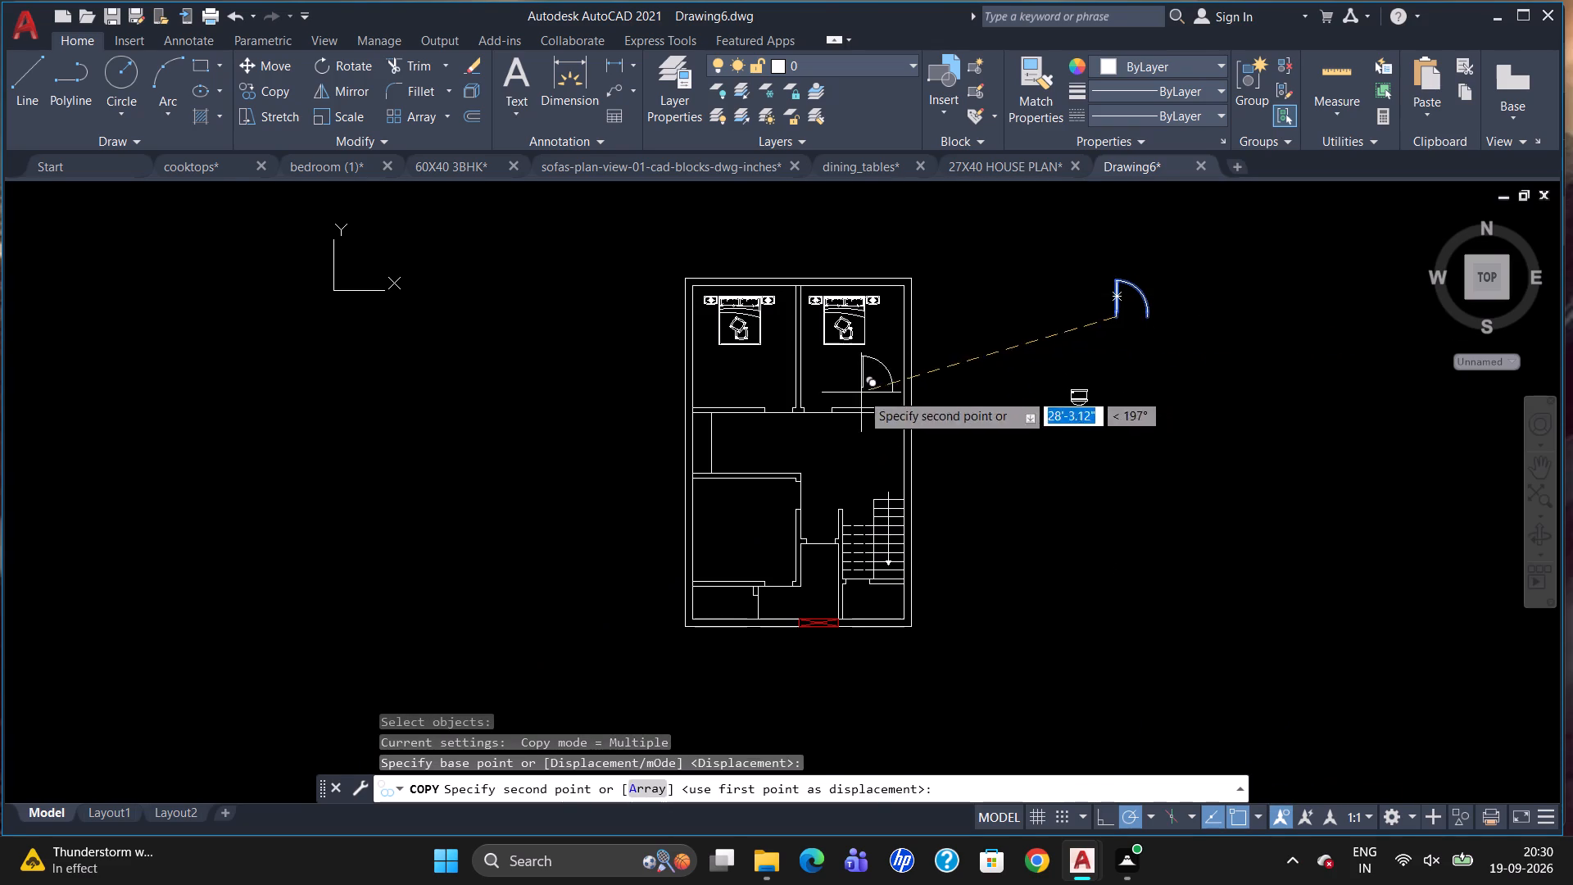
scroll(858, 393, "up", 3)
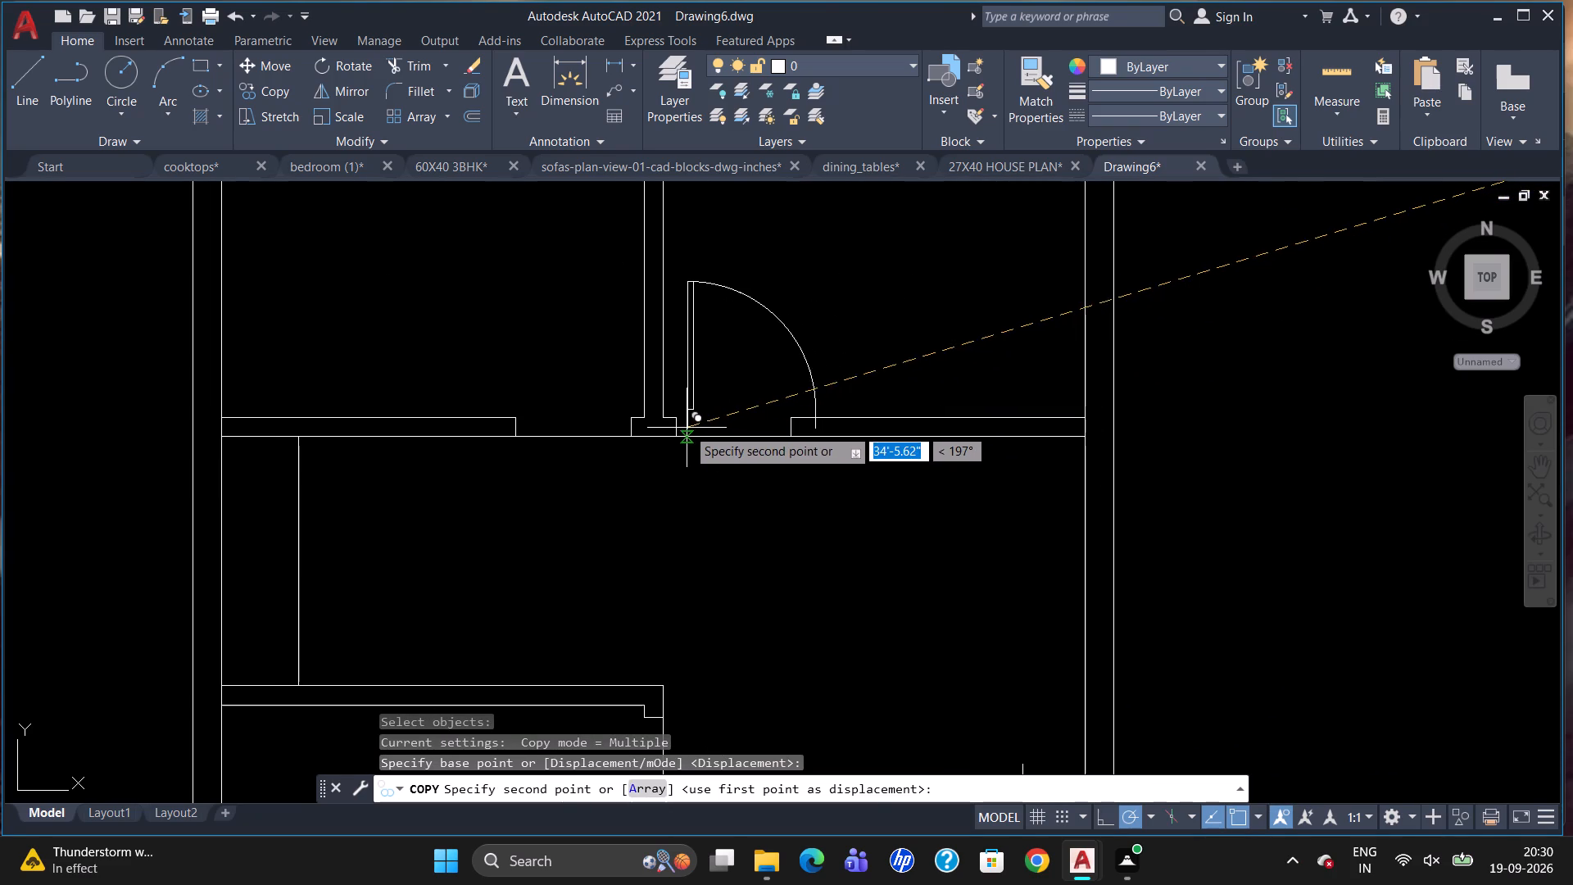
left_click(679, 424)
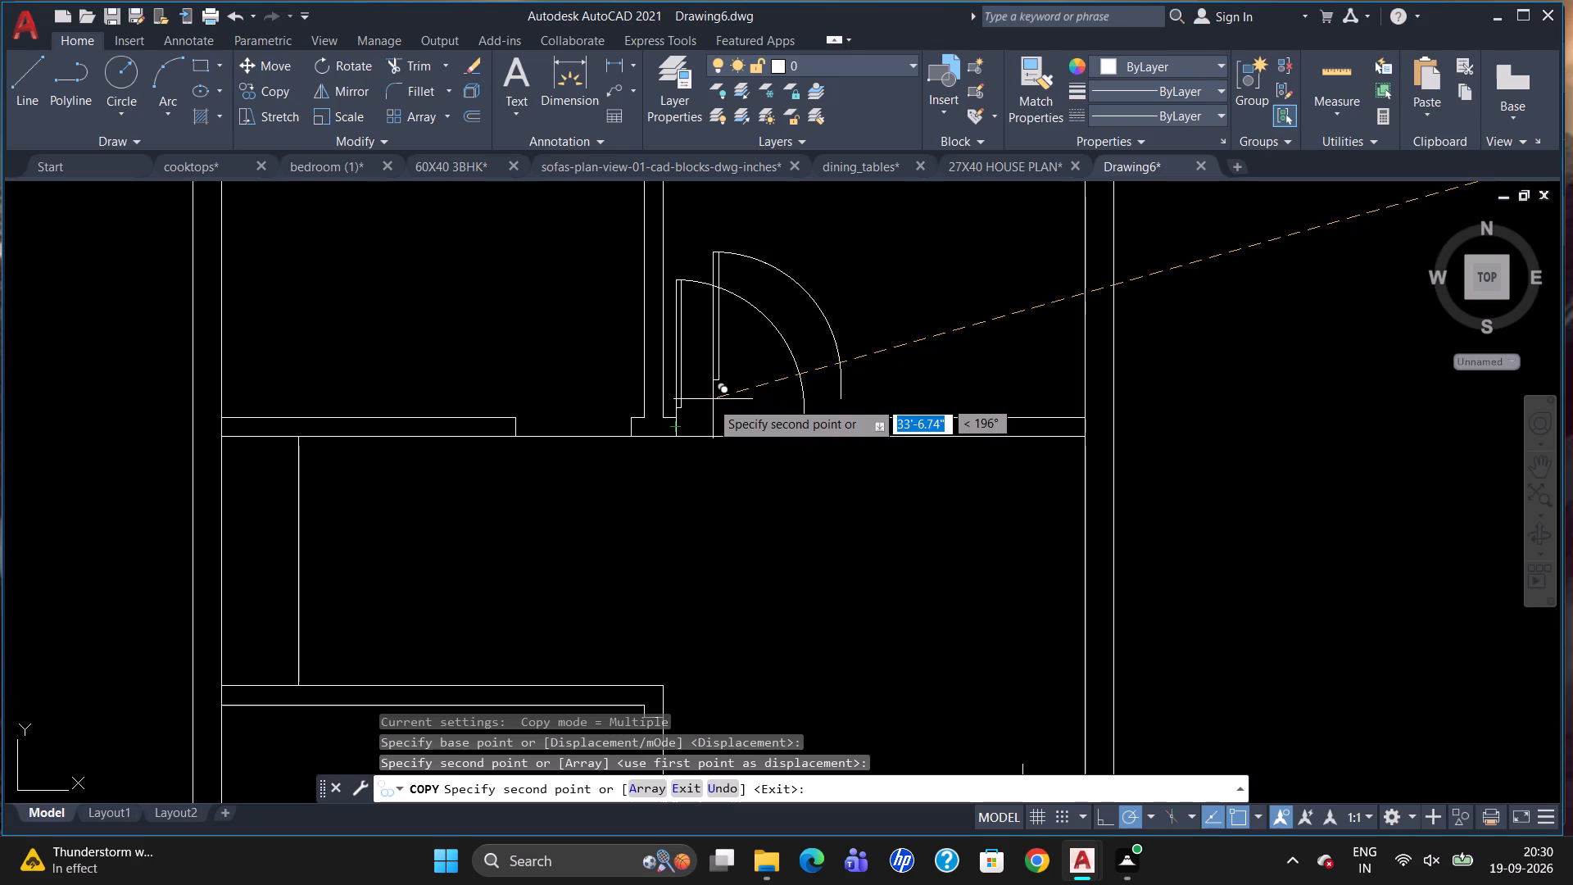
key("Escape")
Scale the upper-right room's door from its hinge corner by a factor of about 0.9 to fit the opening.
key("s")
key("c")
key("Return")
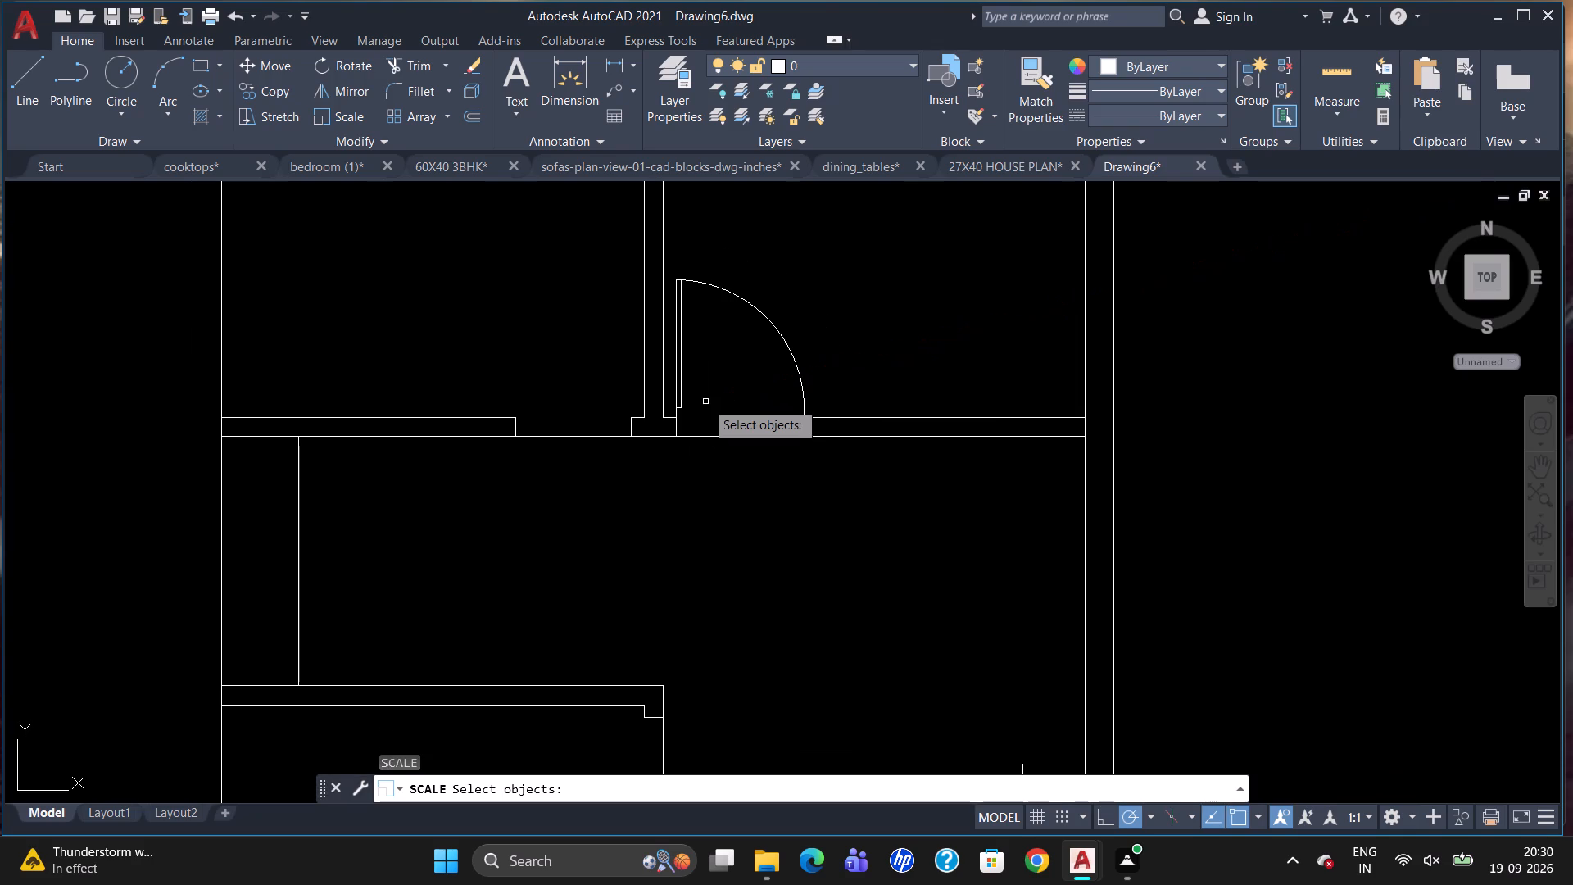
left_click(682, 405)
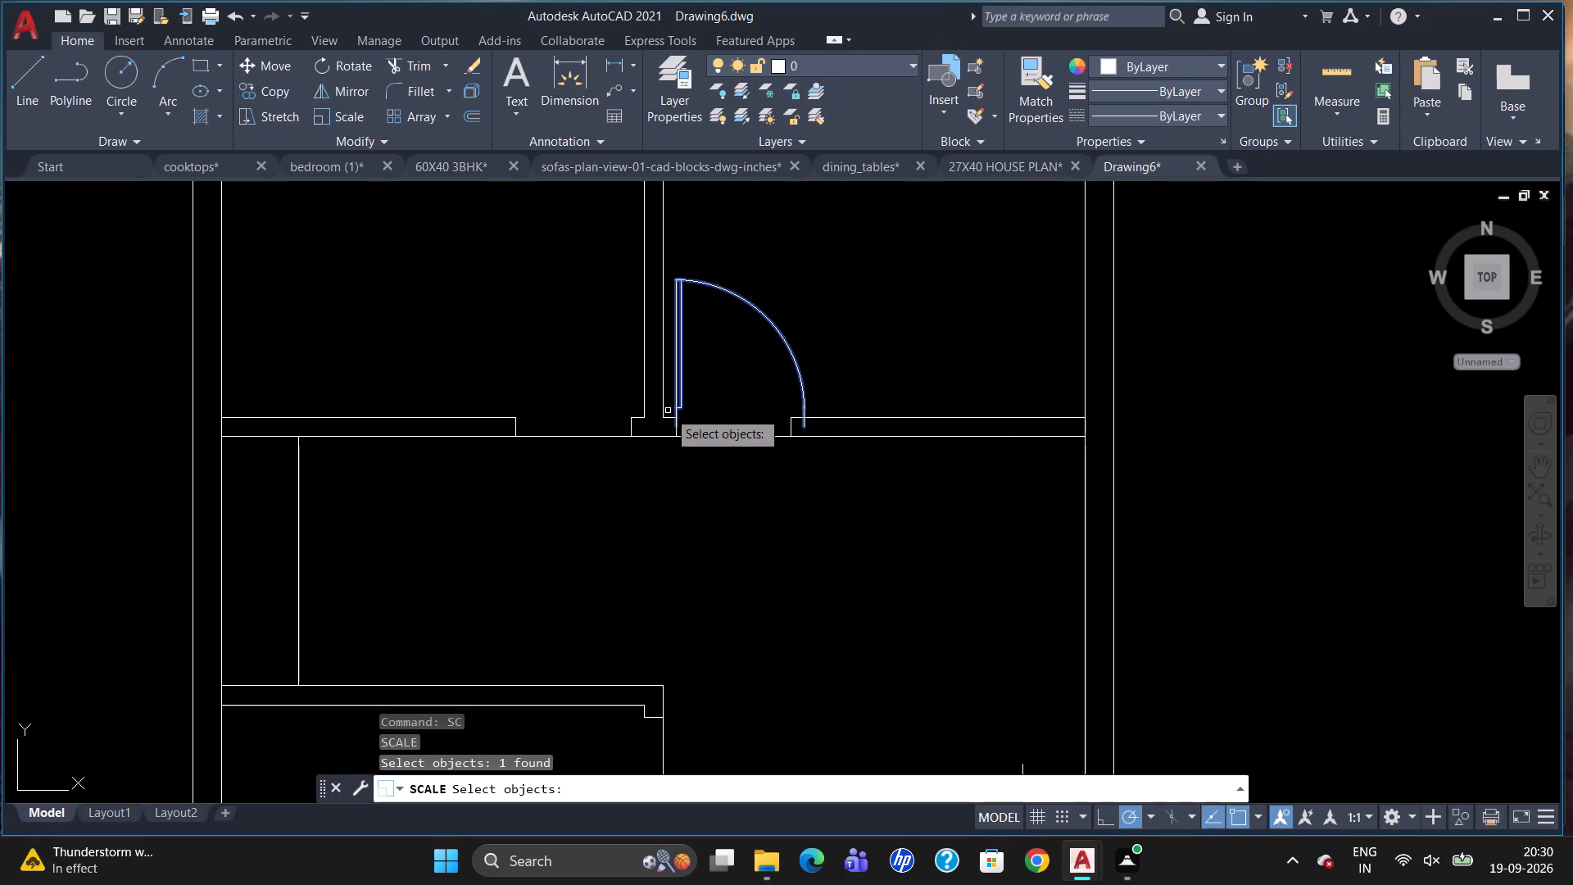
key("s")
key("c")
key("Return")
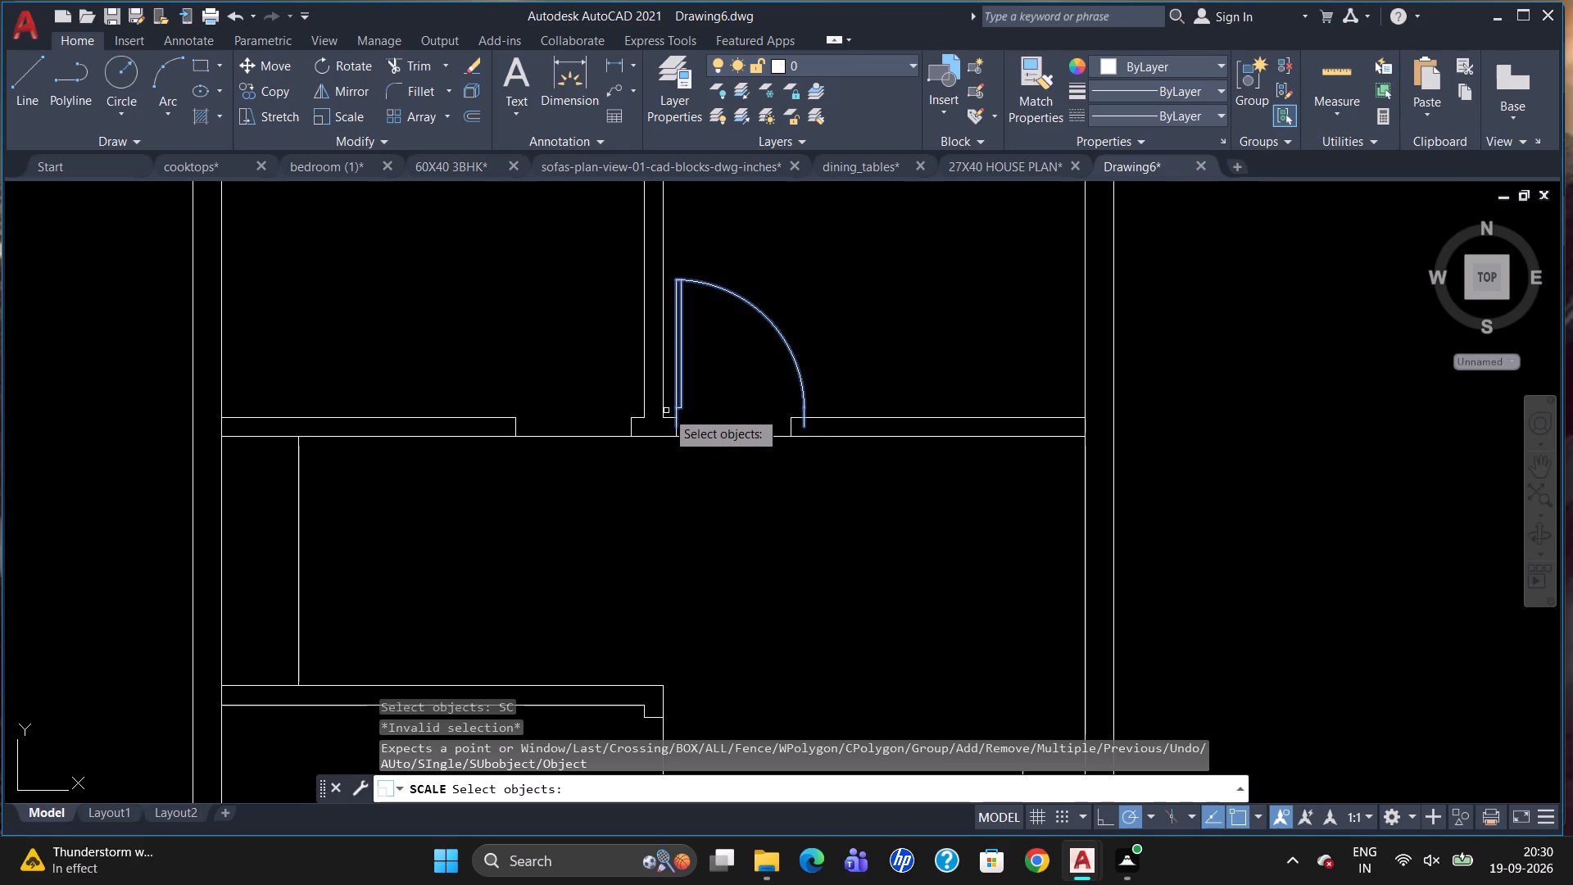
key("Return")
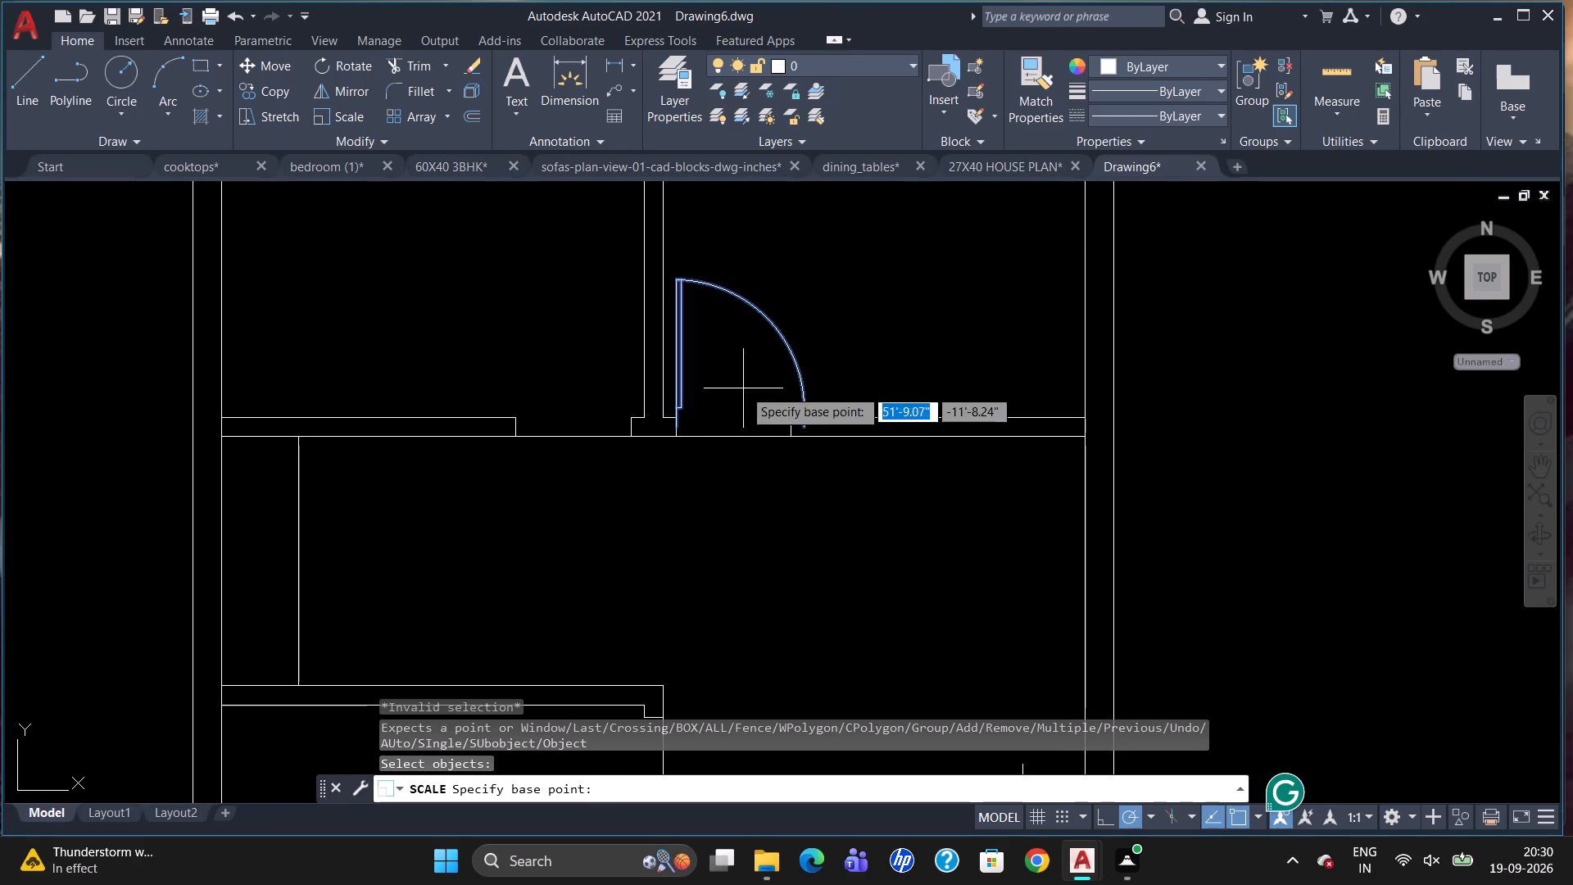
left_click_drag(678, 424, 686, 427)
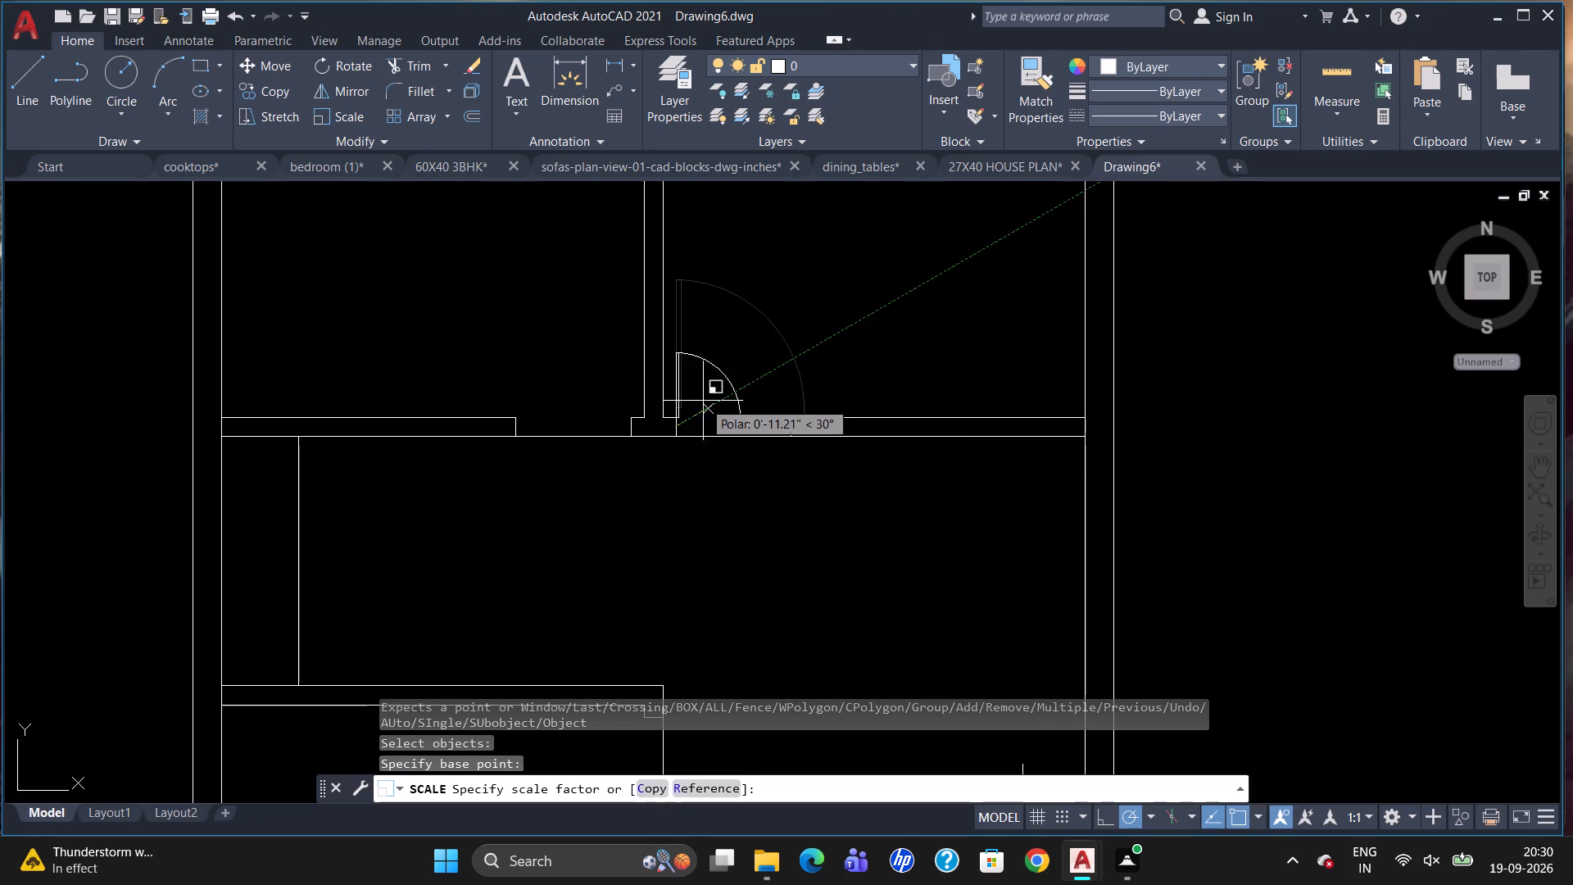
scroll(746, 413, "up", 2)
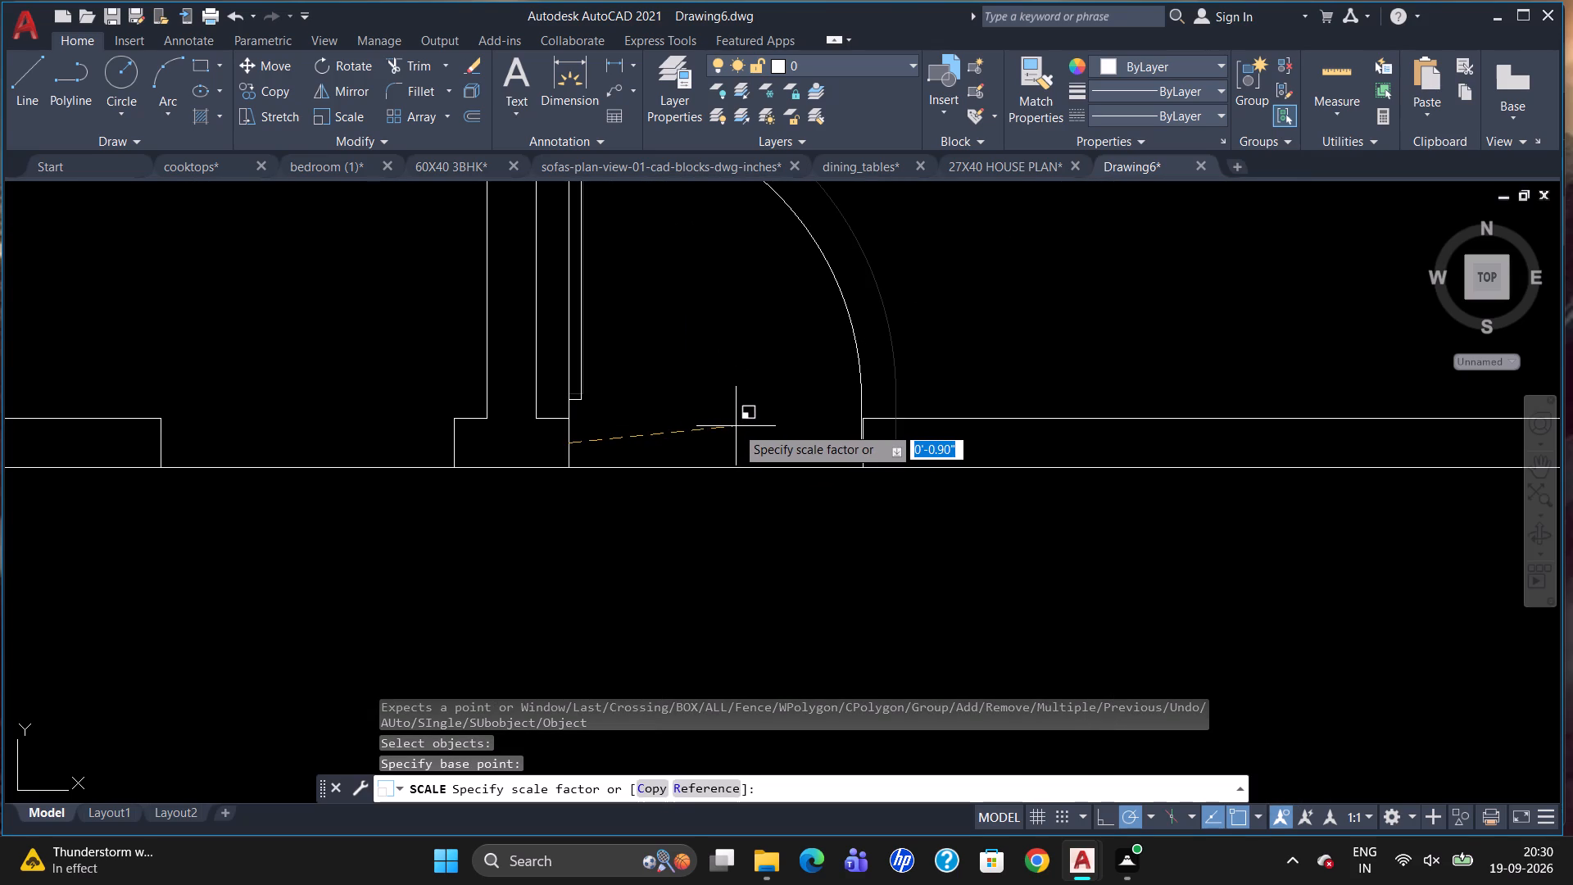
left_click(737, 425)
Move the upper-right room's door down by its hinge corner to the bottom end of the opening's left jamb.
scroll(739, 476, "down", 1)
scroll(854, 415, "down", 1)
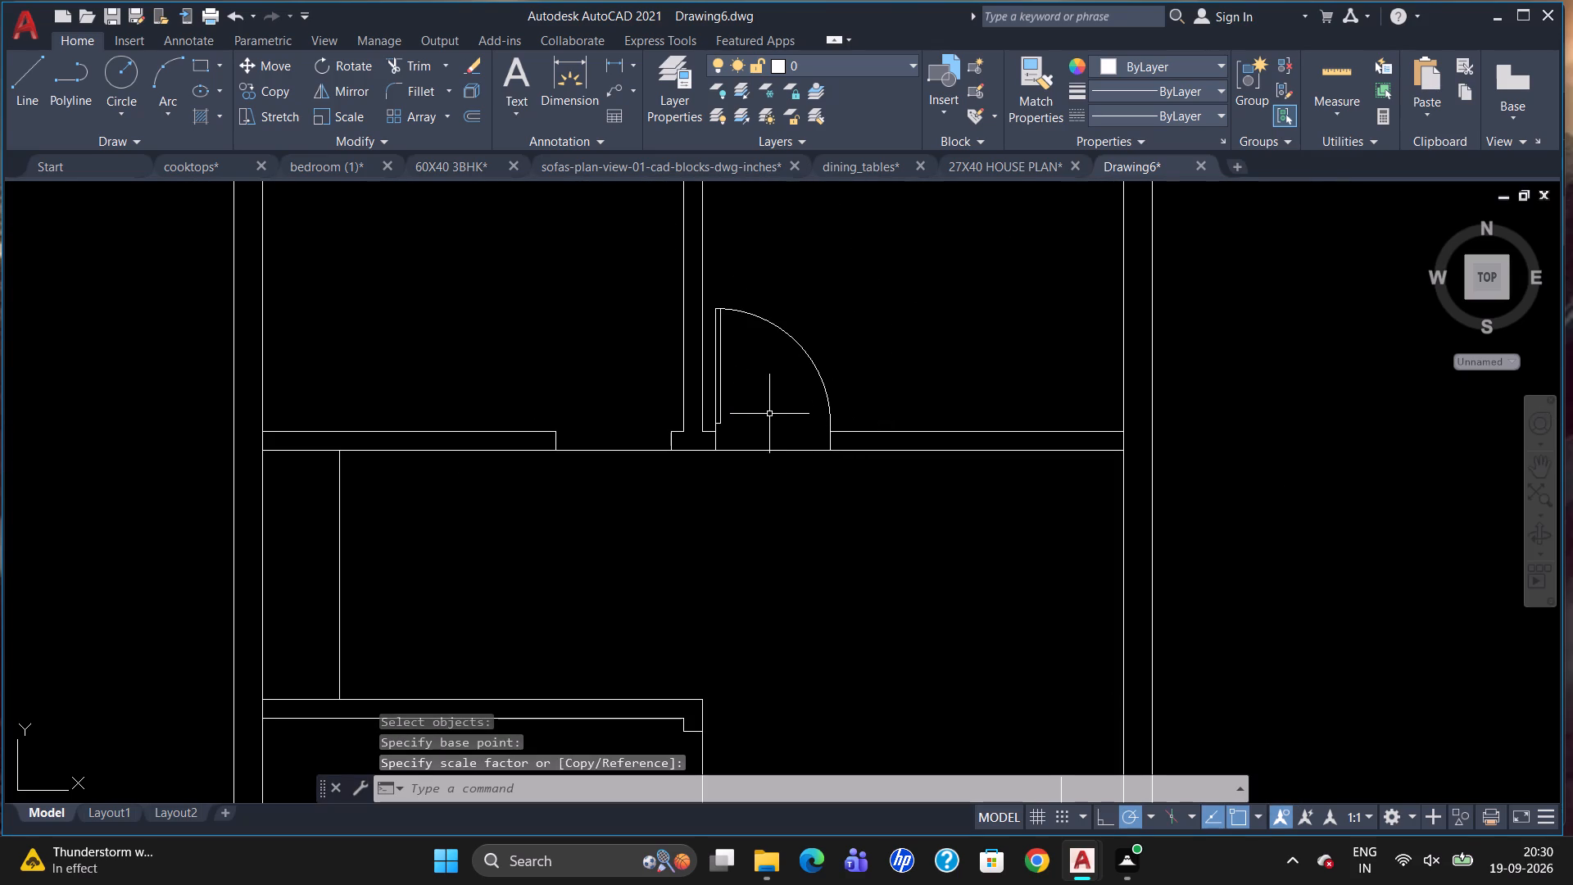
left_click_drag(719, 407, 722, 419)
scroll(715, 439, "up", 2)
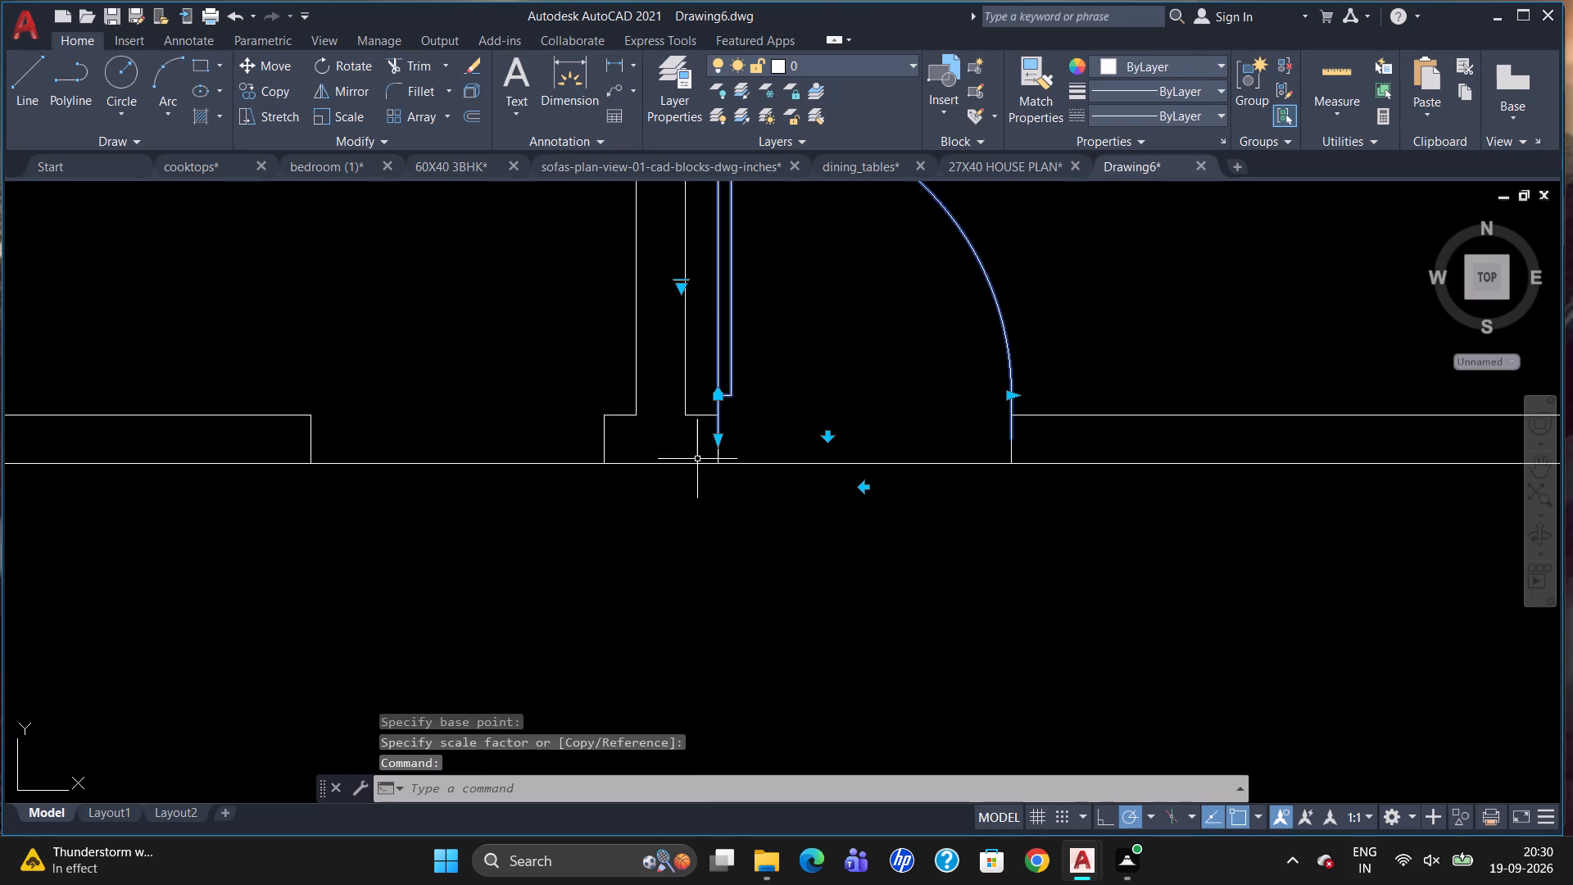
scroll(684, 506, "up", 1)
key("m")
key("Return")
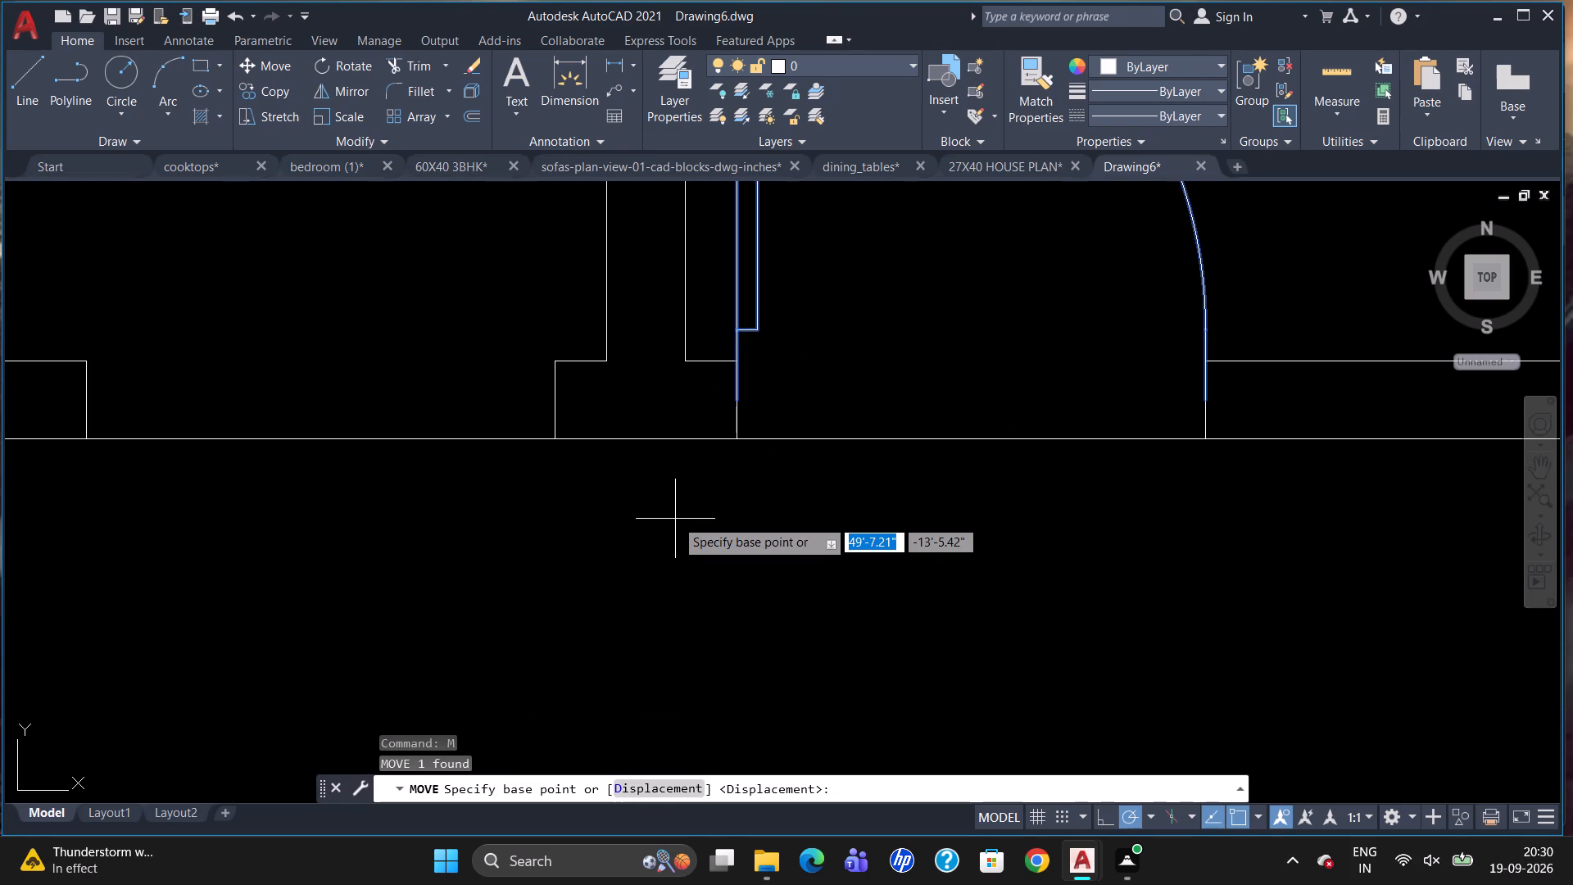
left_click_drag(733, 397, 734, 423)
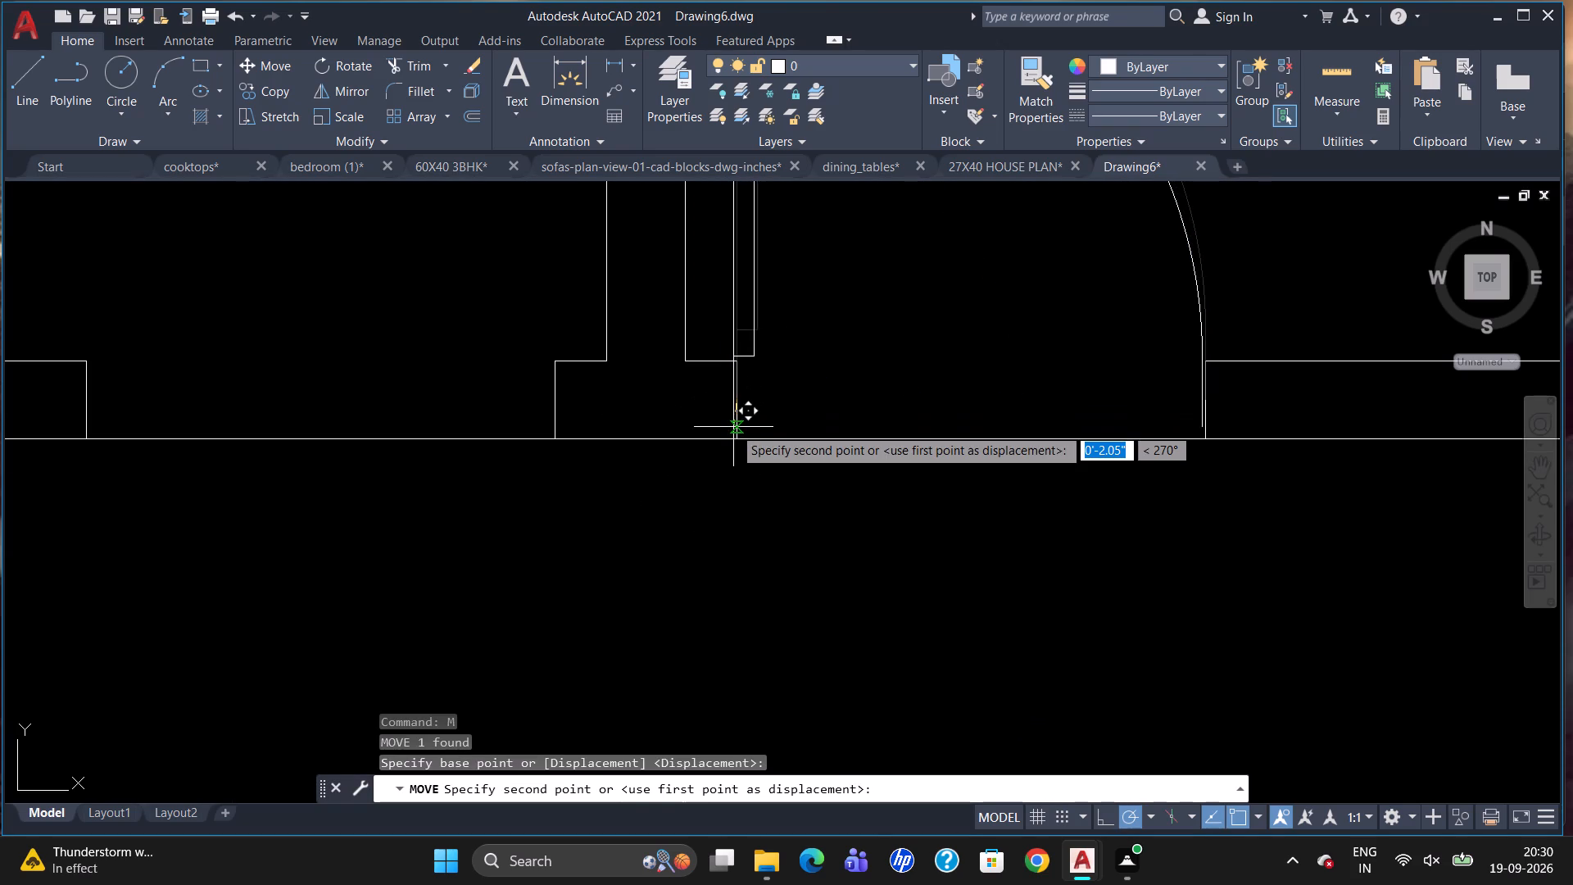
left_click(736, 431)
Mirror the spare door block outside the plan about a vertical line to its left, keeping the original.
scroll(735, 488, "down", 3)
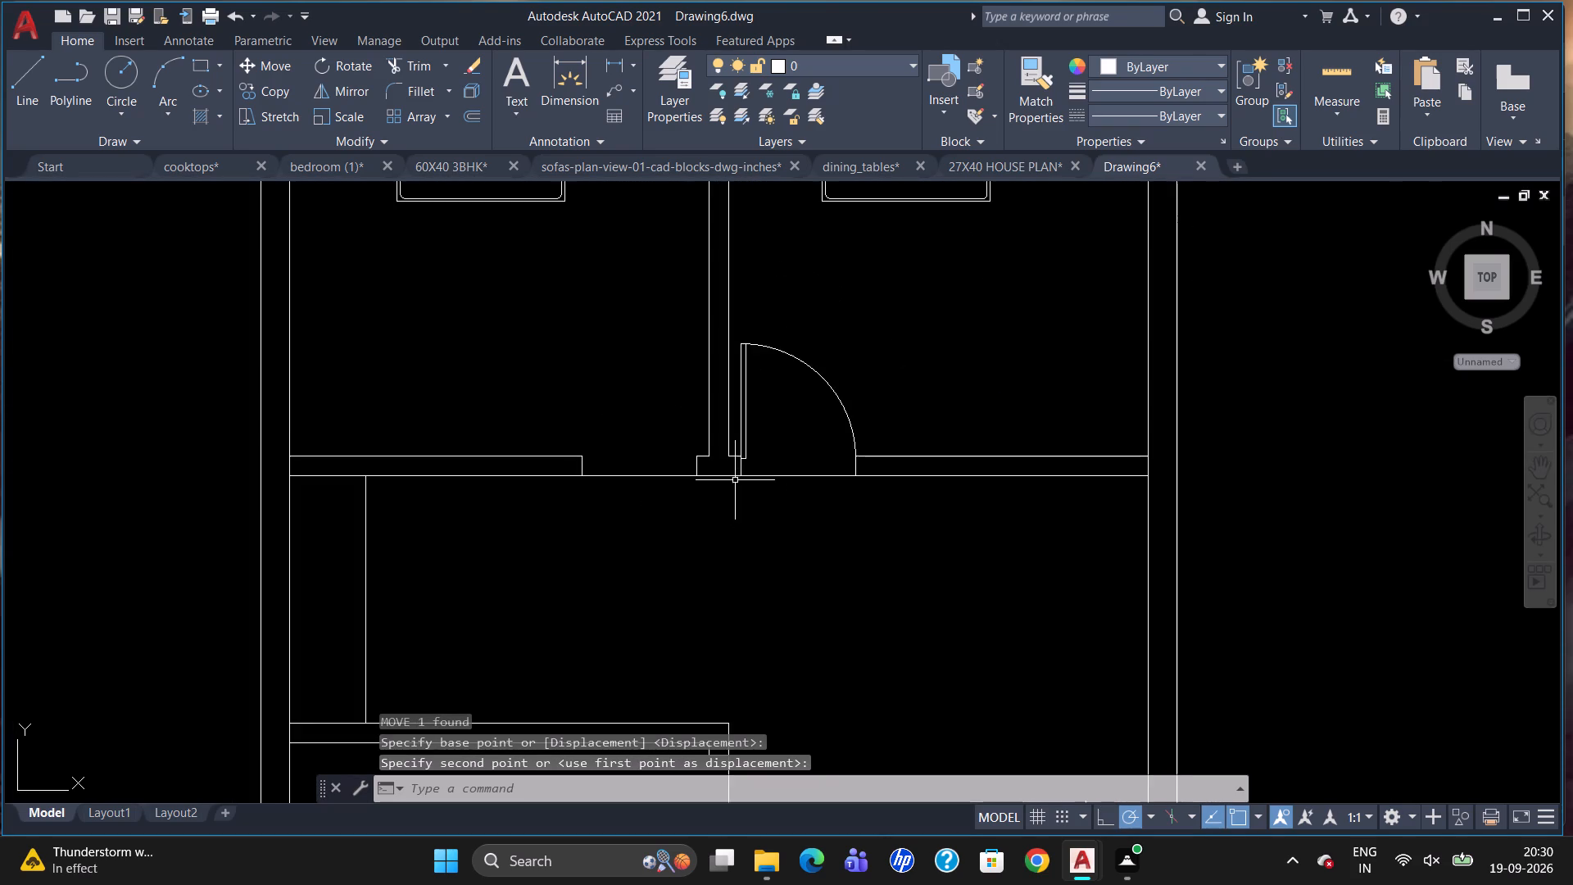
scroll(746, 433, "down", 2)
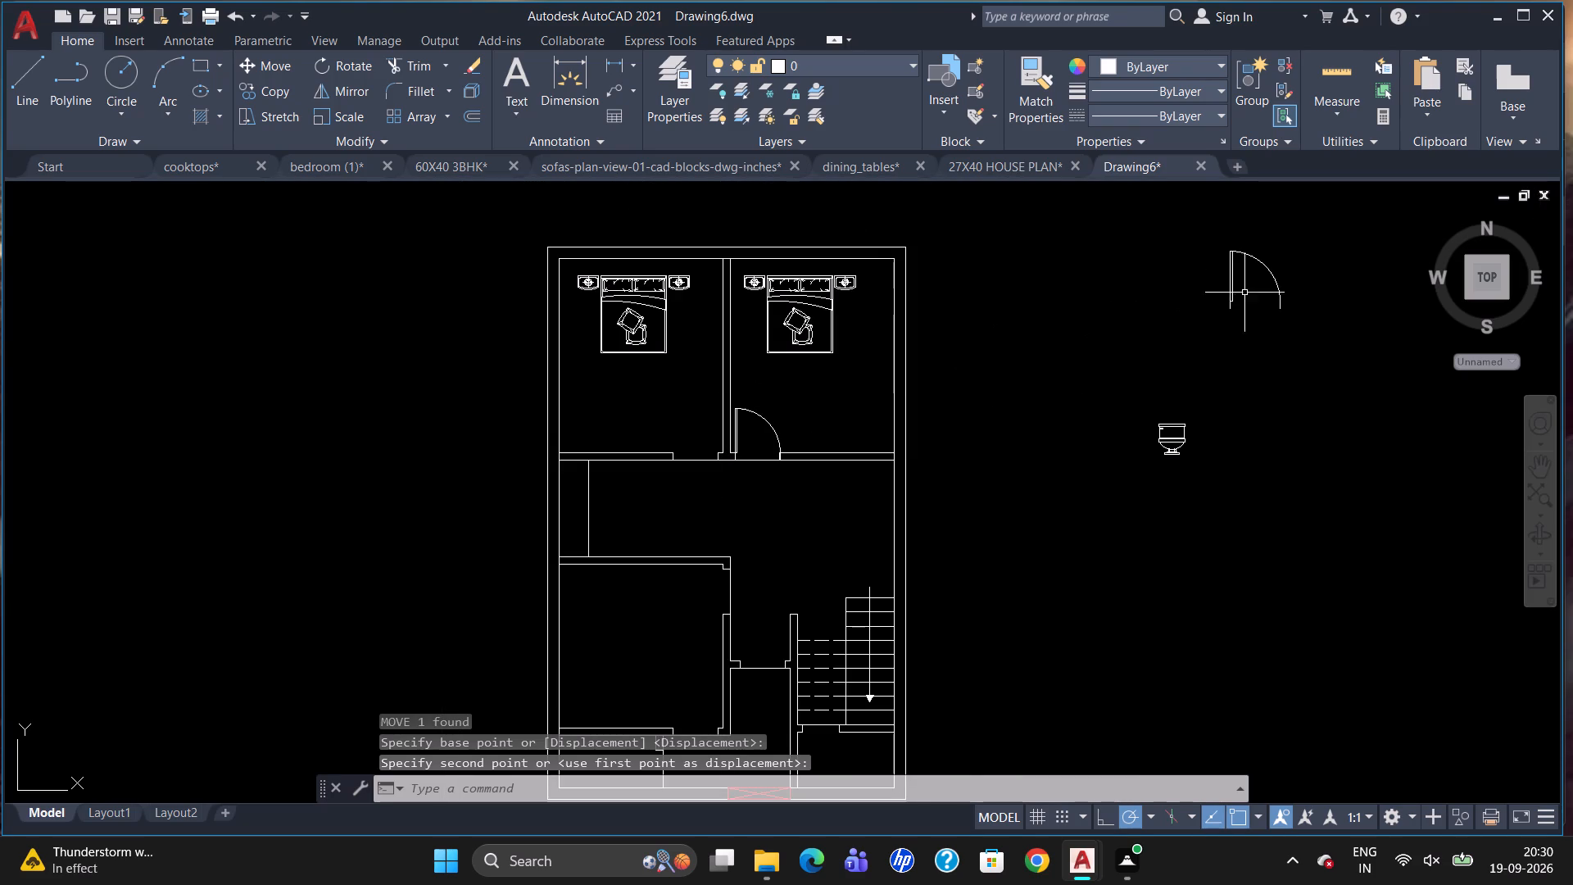
left_click(1228, 280)
key("m")
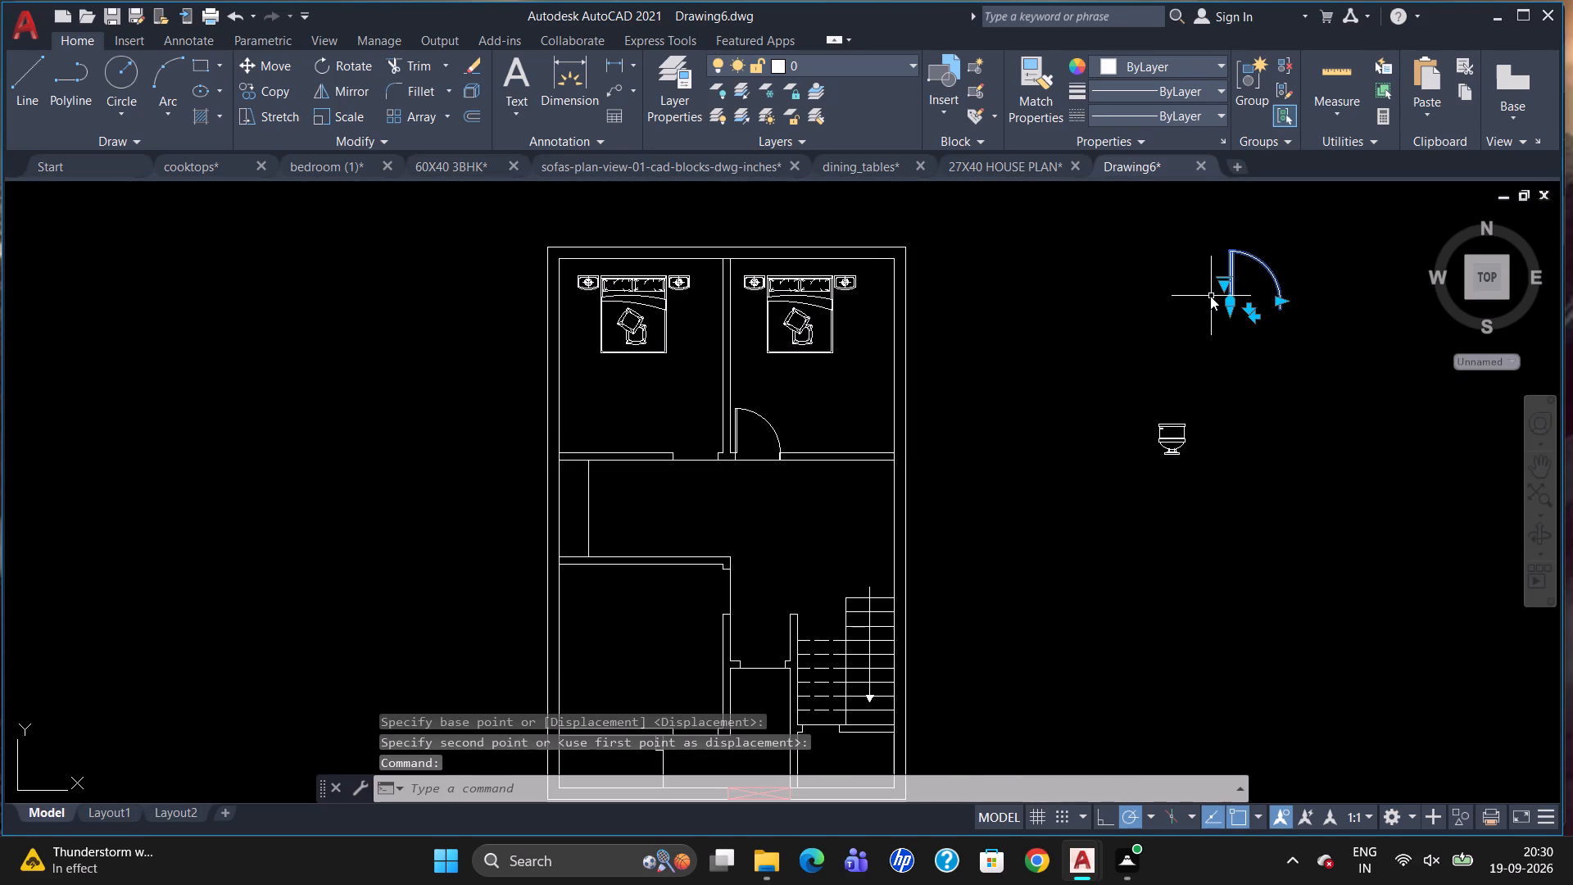
key("i")
key("Return")
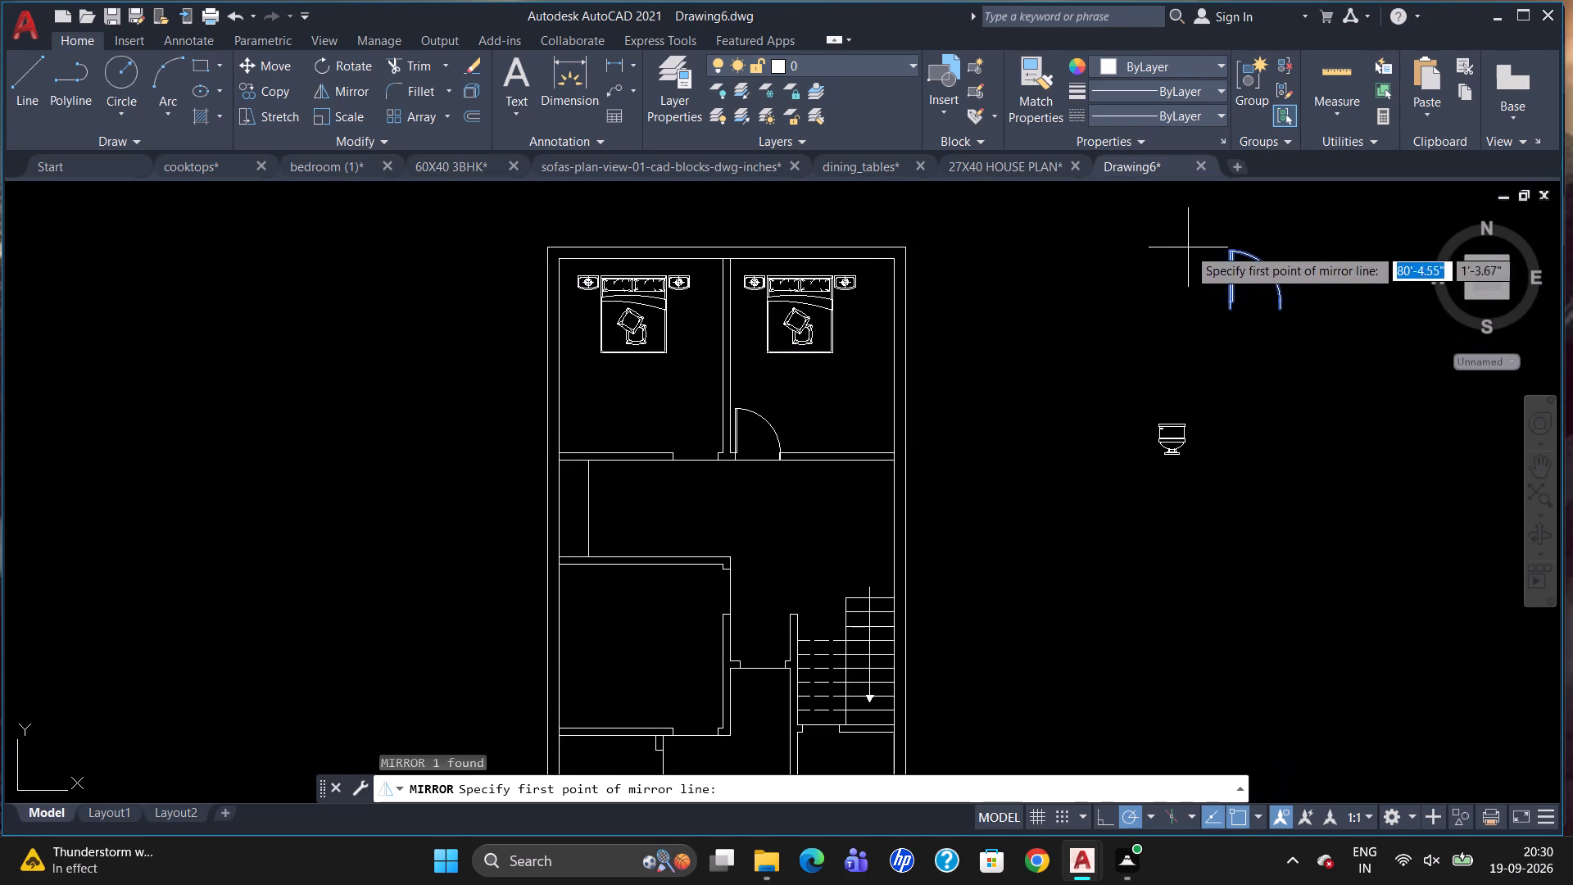
left_click_drag(1187, 246, 1188, 283)
left_click(1192, 338)
left_click_drag(1216, 410, 1192, 342)
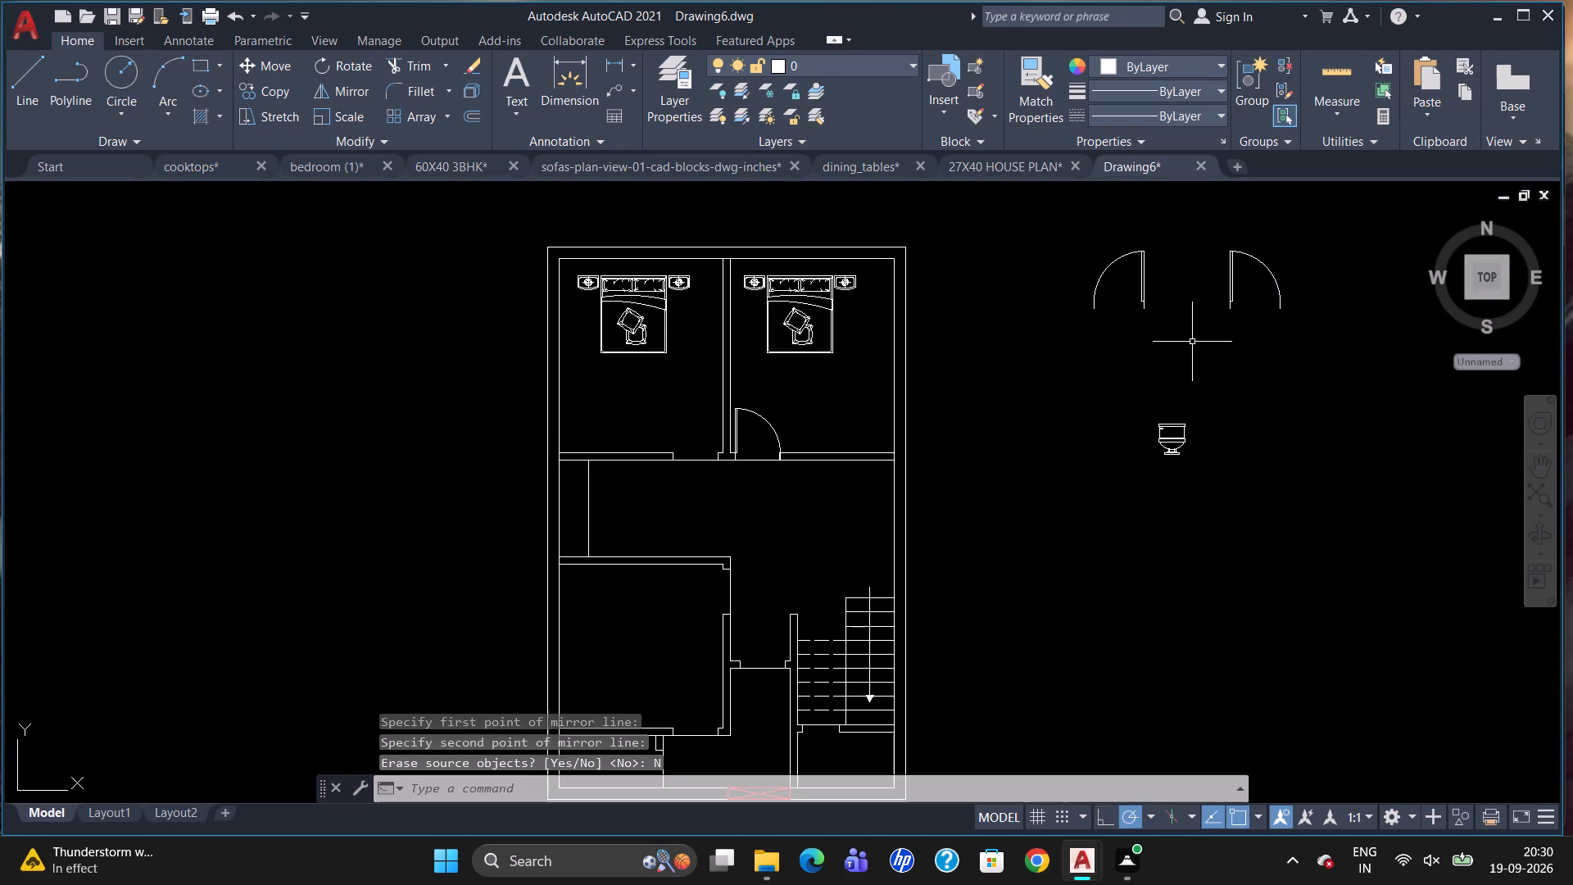
left_click_drag(1192, 342, 1187, 338)
Move the mirrored door by its hinge corner to the right jamb of the upper-left room's door opening.
left_click(1145, 284)
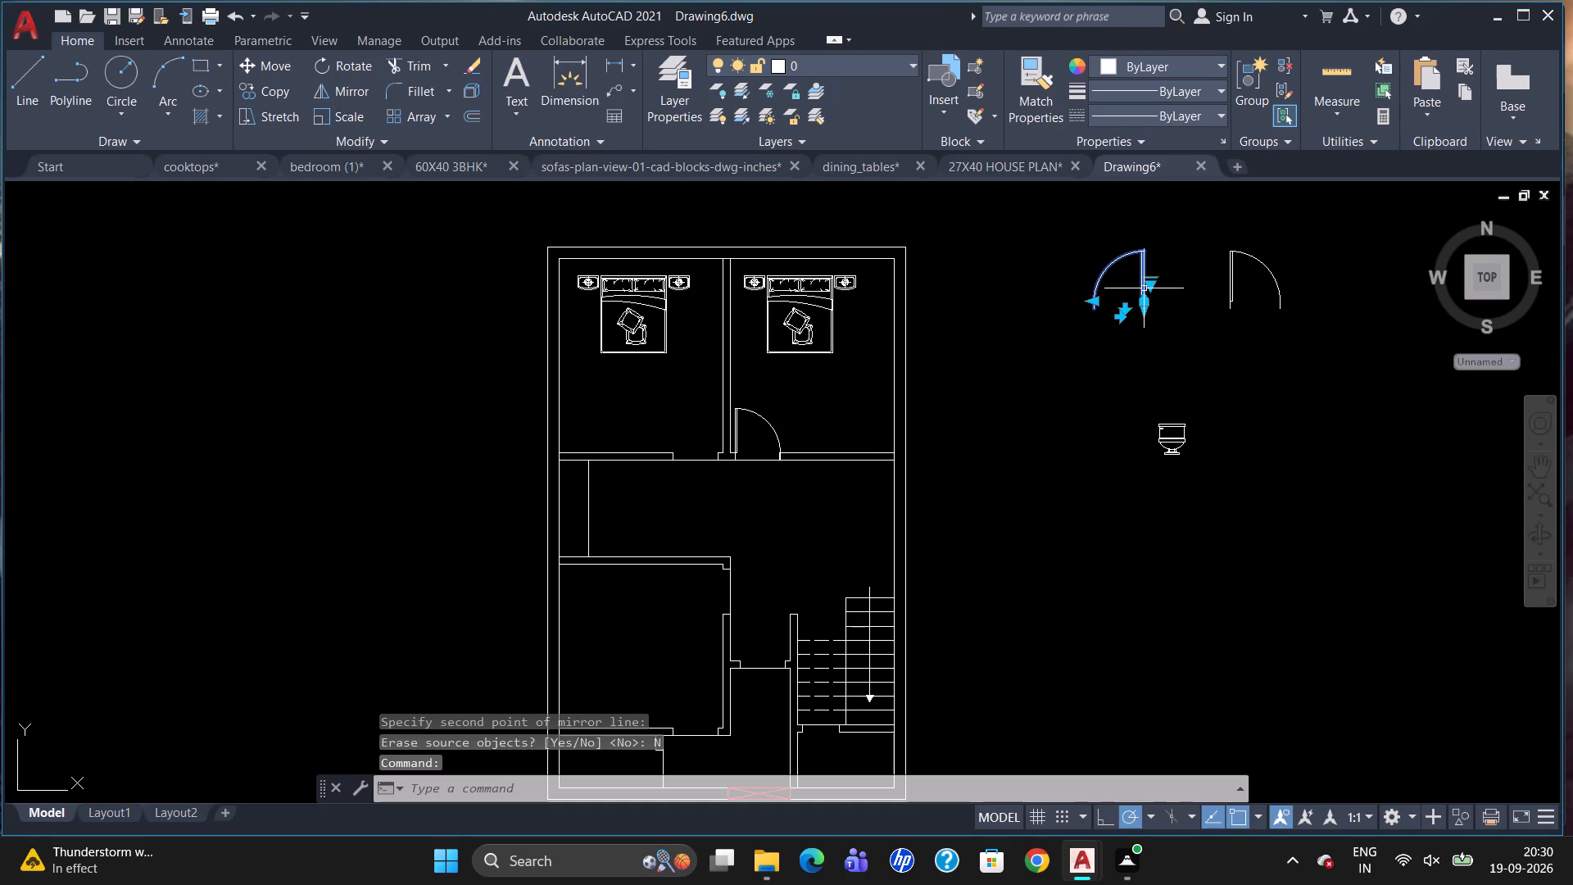
key("m")
key("Return")
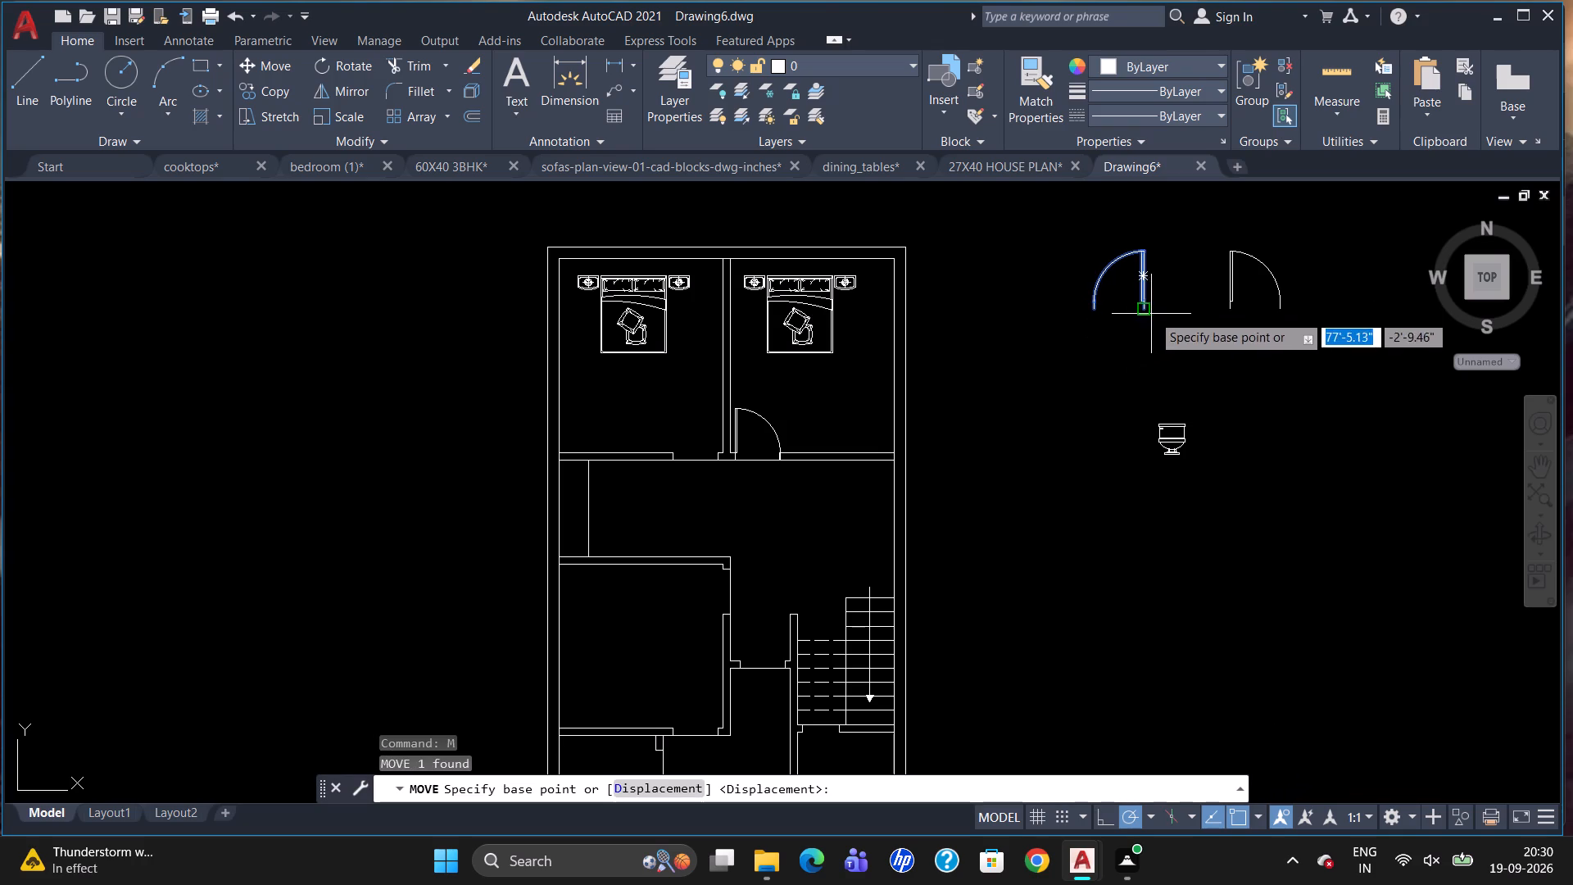
left_click(1156, 309)
scroll(655, 452, "up", 2)
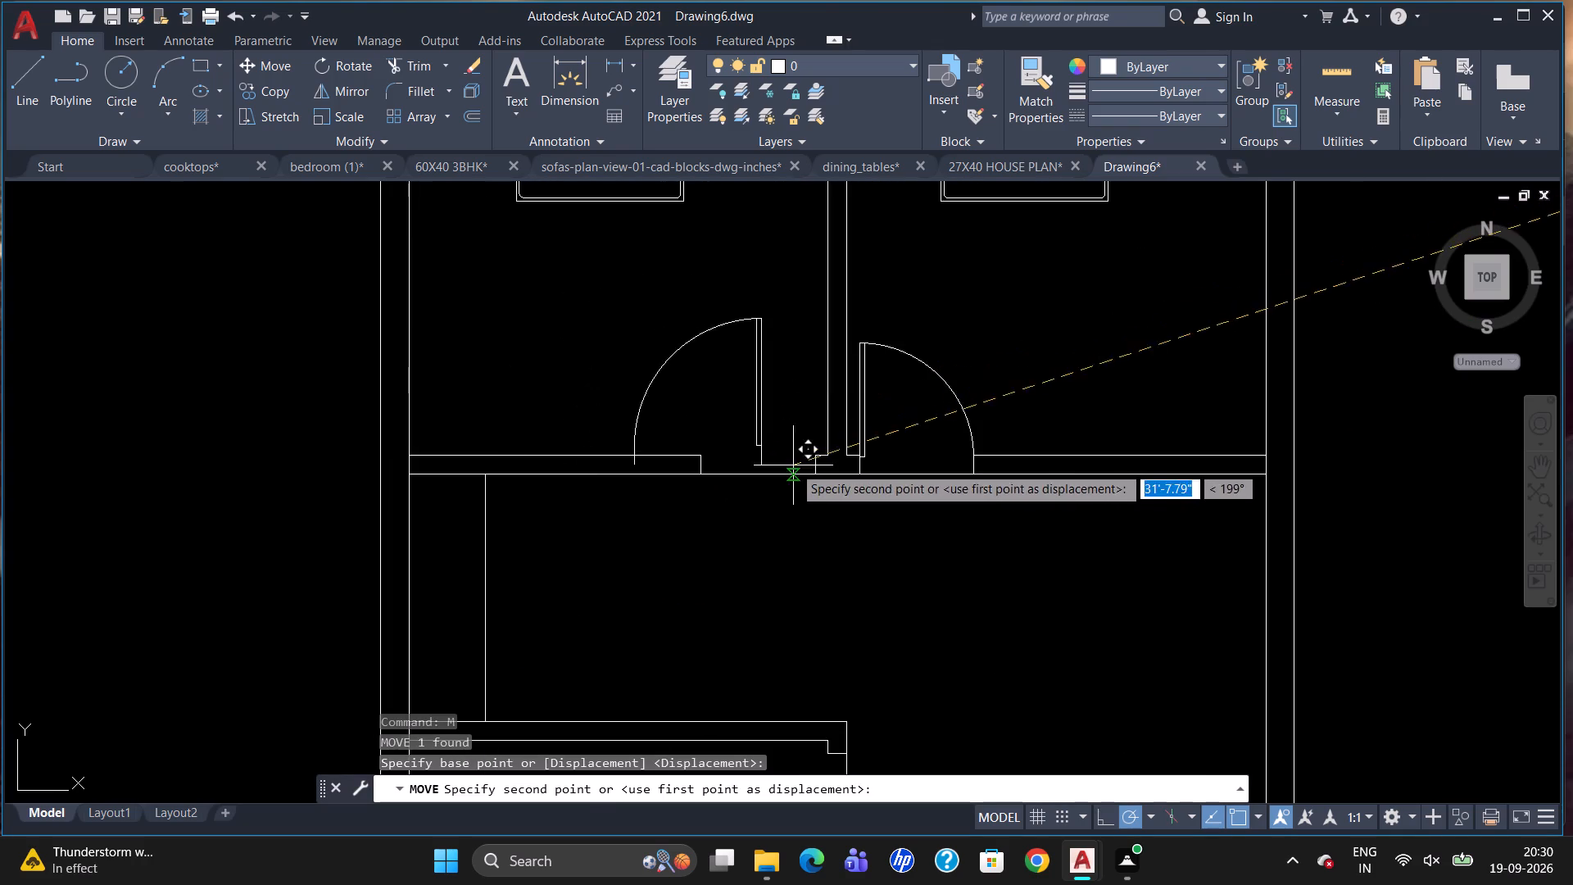
scroll(794, 465, "up", 2)
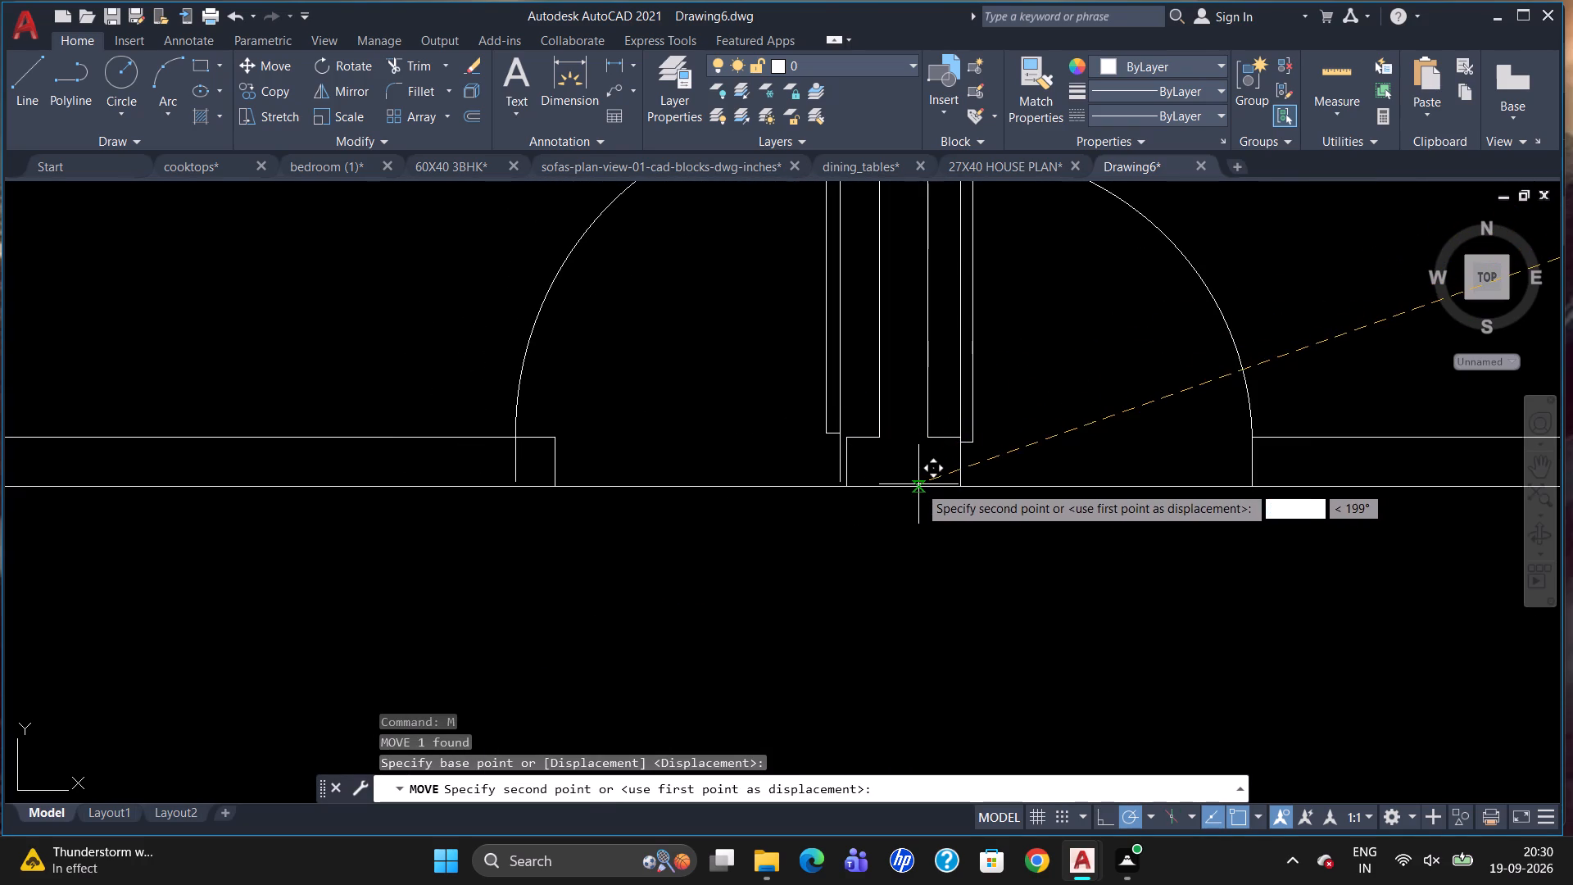
left_click(927, 484)
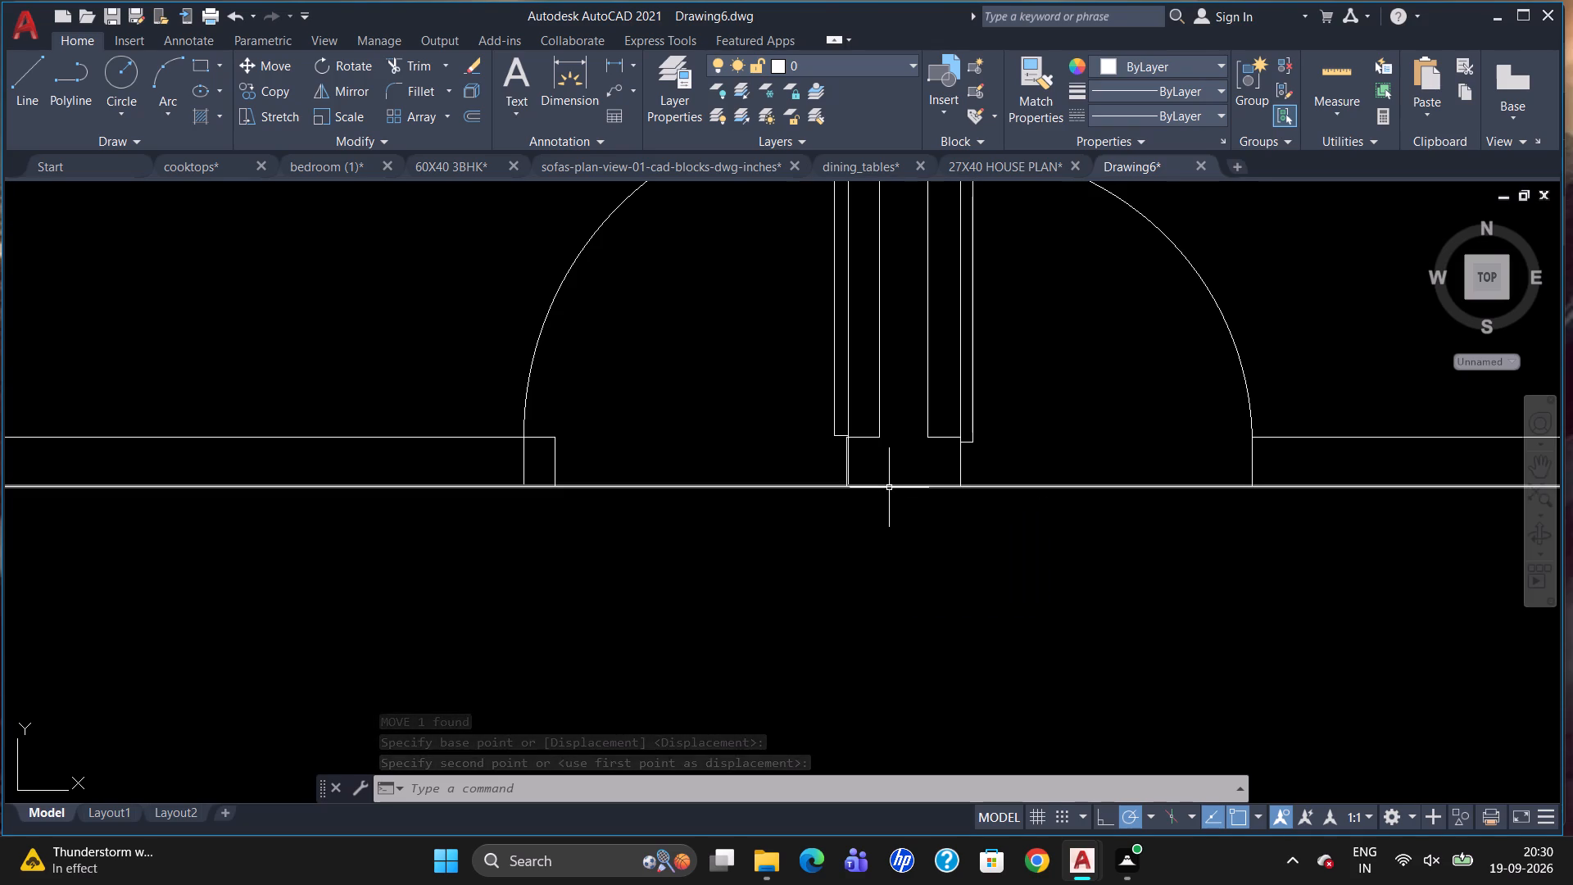
Scale the upper-left room's door down from its hinge corner by a factor of about 0.9.
left_click_drag(827, 430, 862, 429)
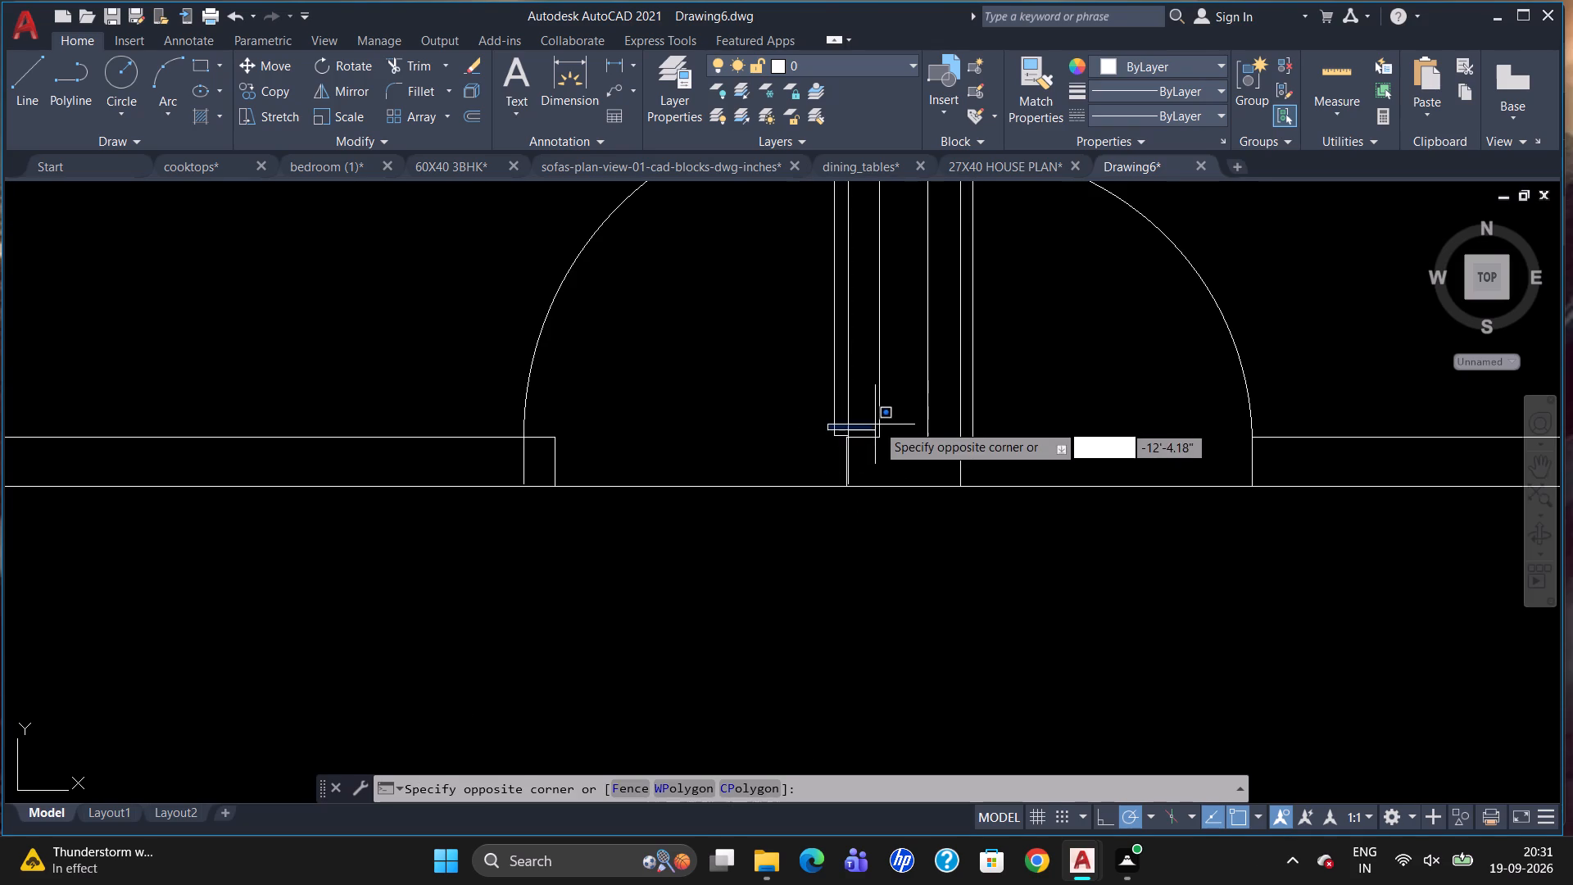
left_click(841, 429)
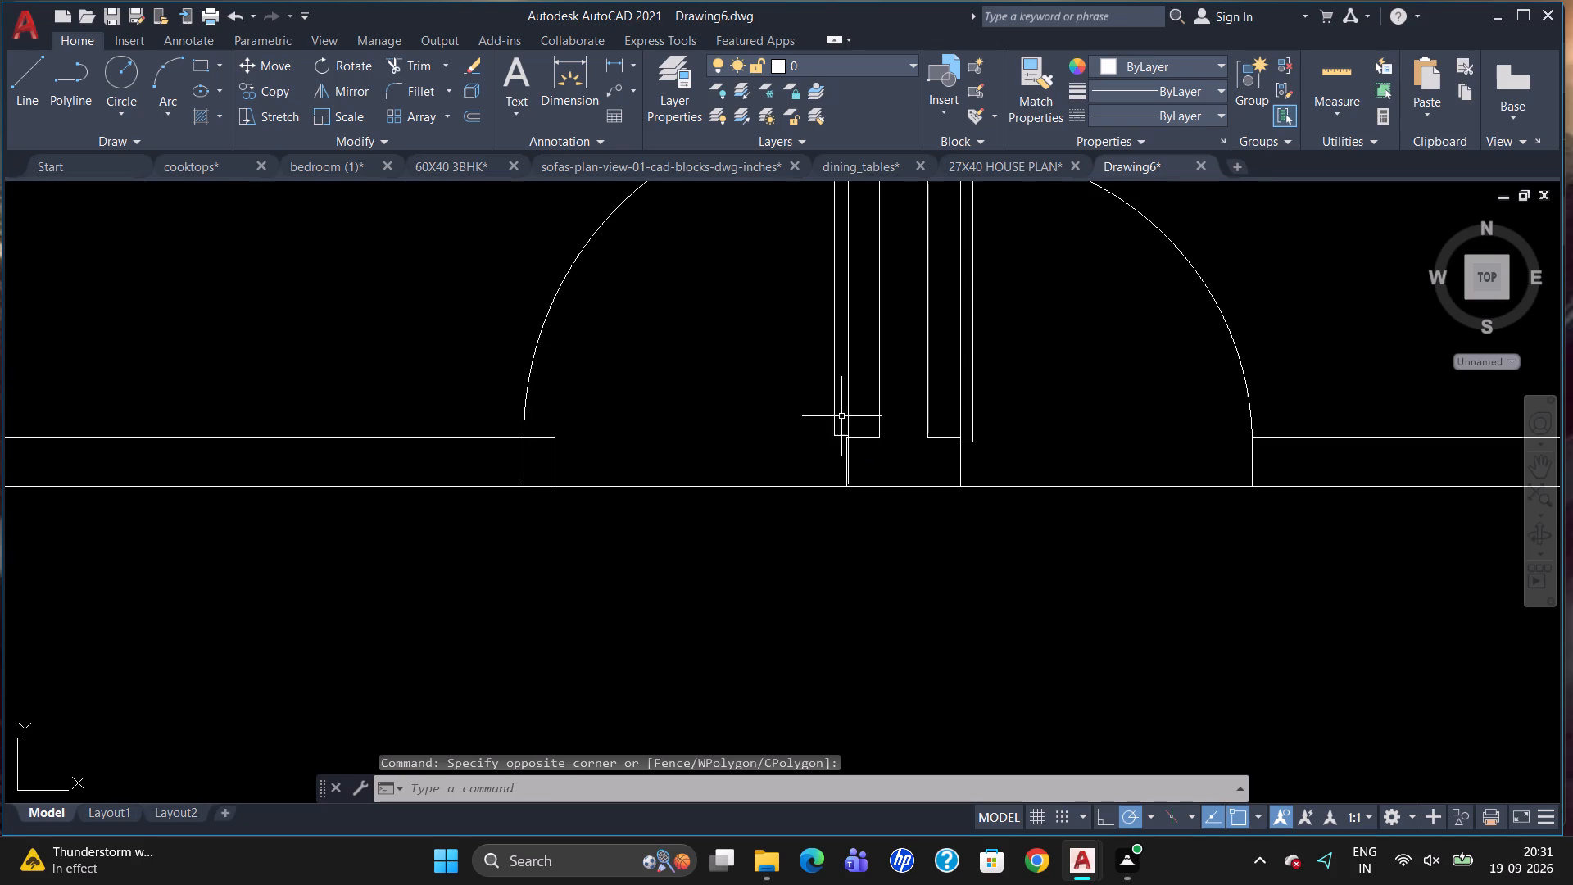
left_click(836, 408)
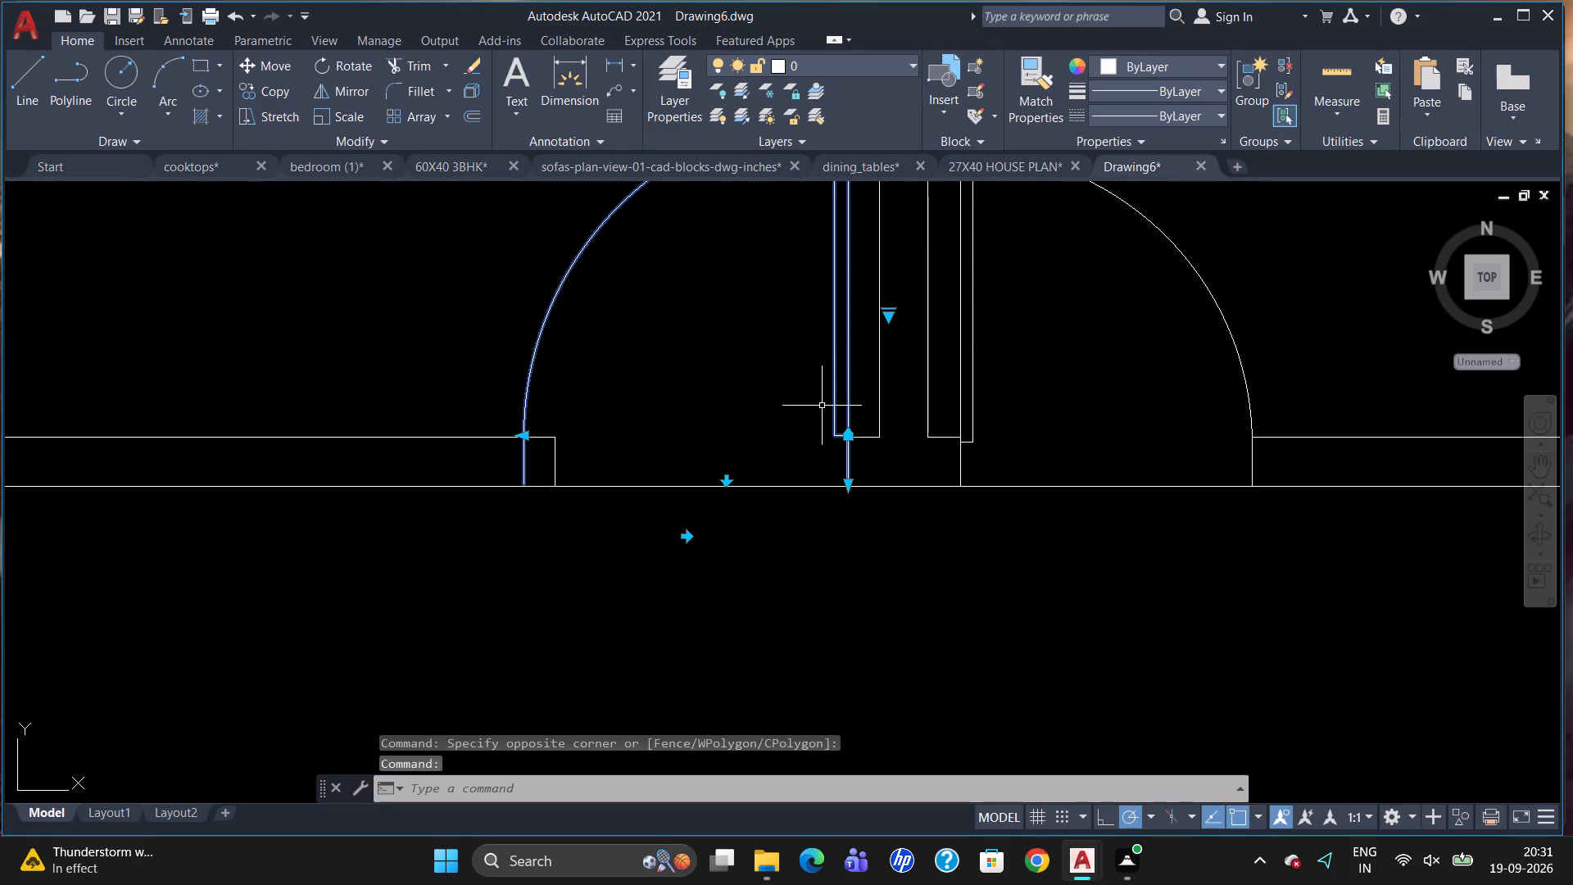
key("s")
key("c")
key("Return")
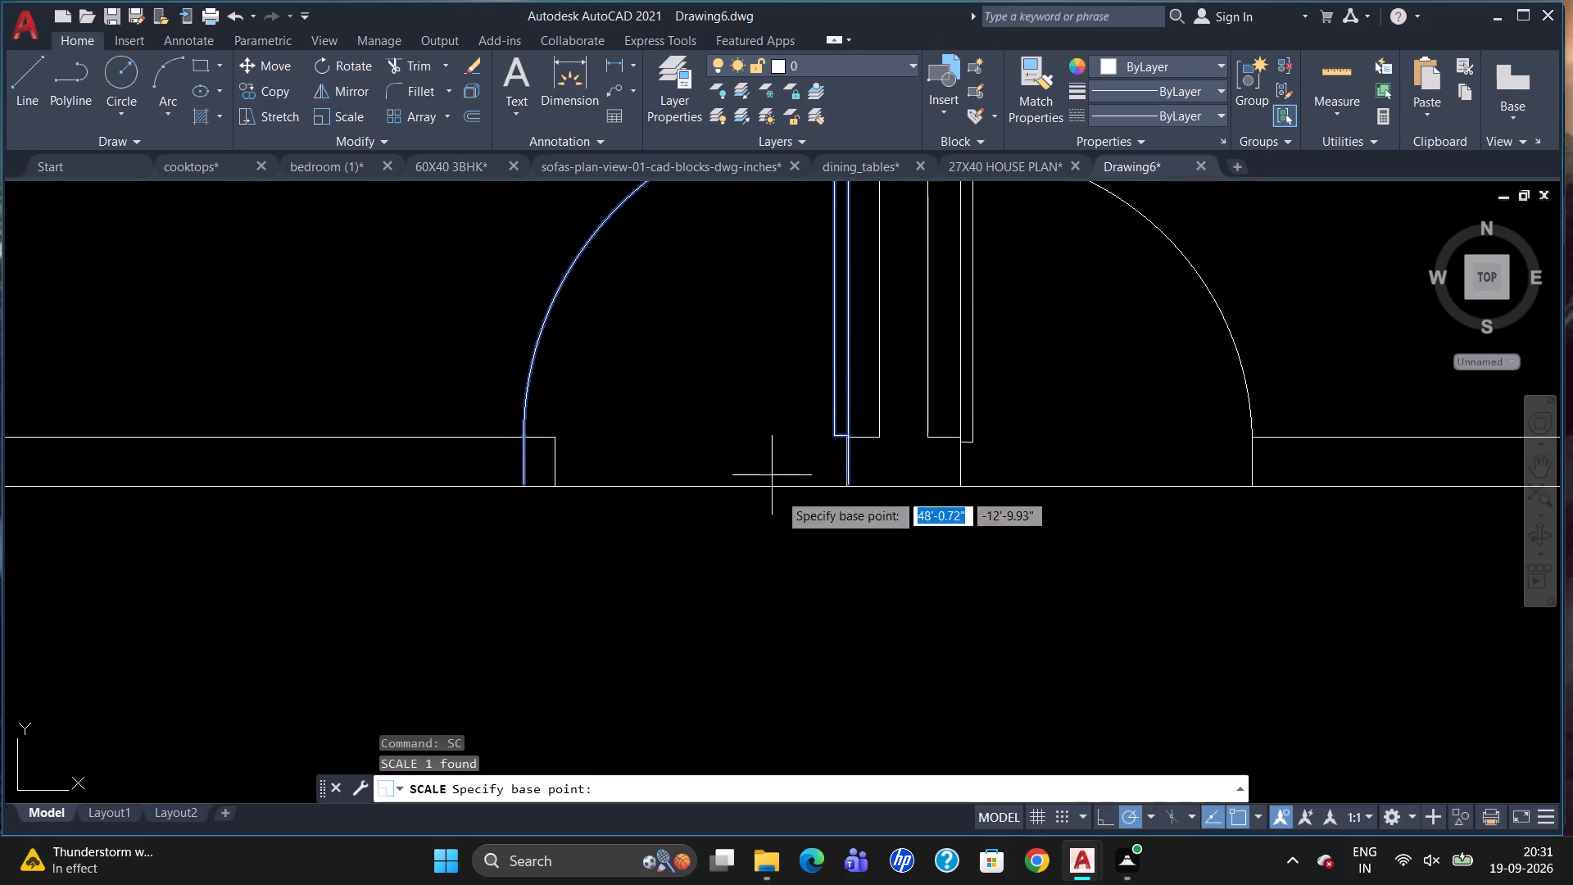
left_click(846, 479)
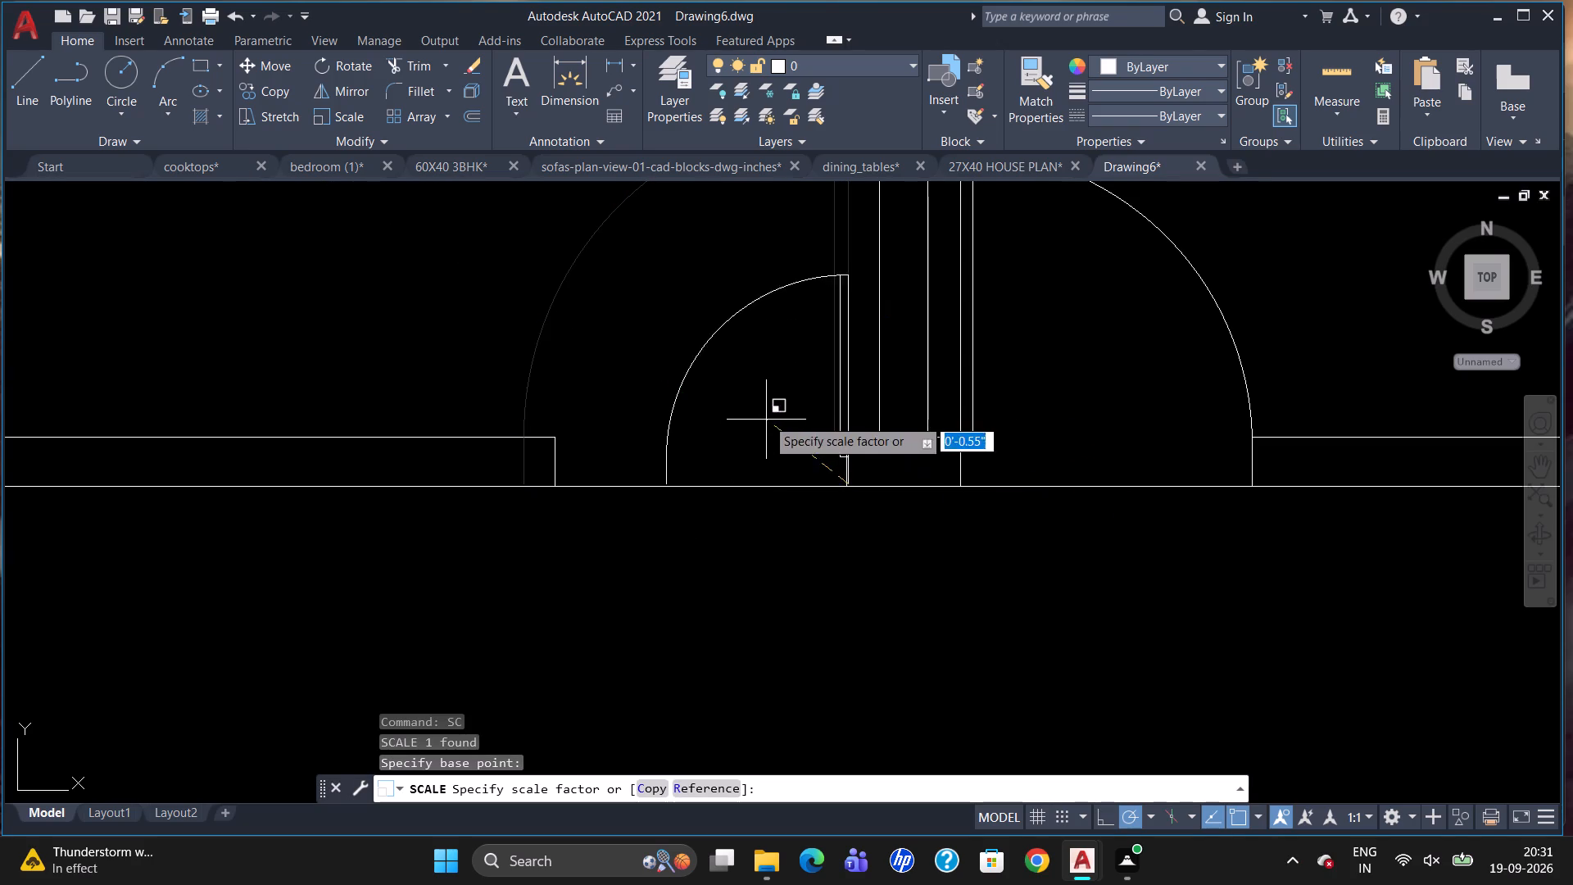
left_click(757, 347)
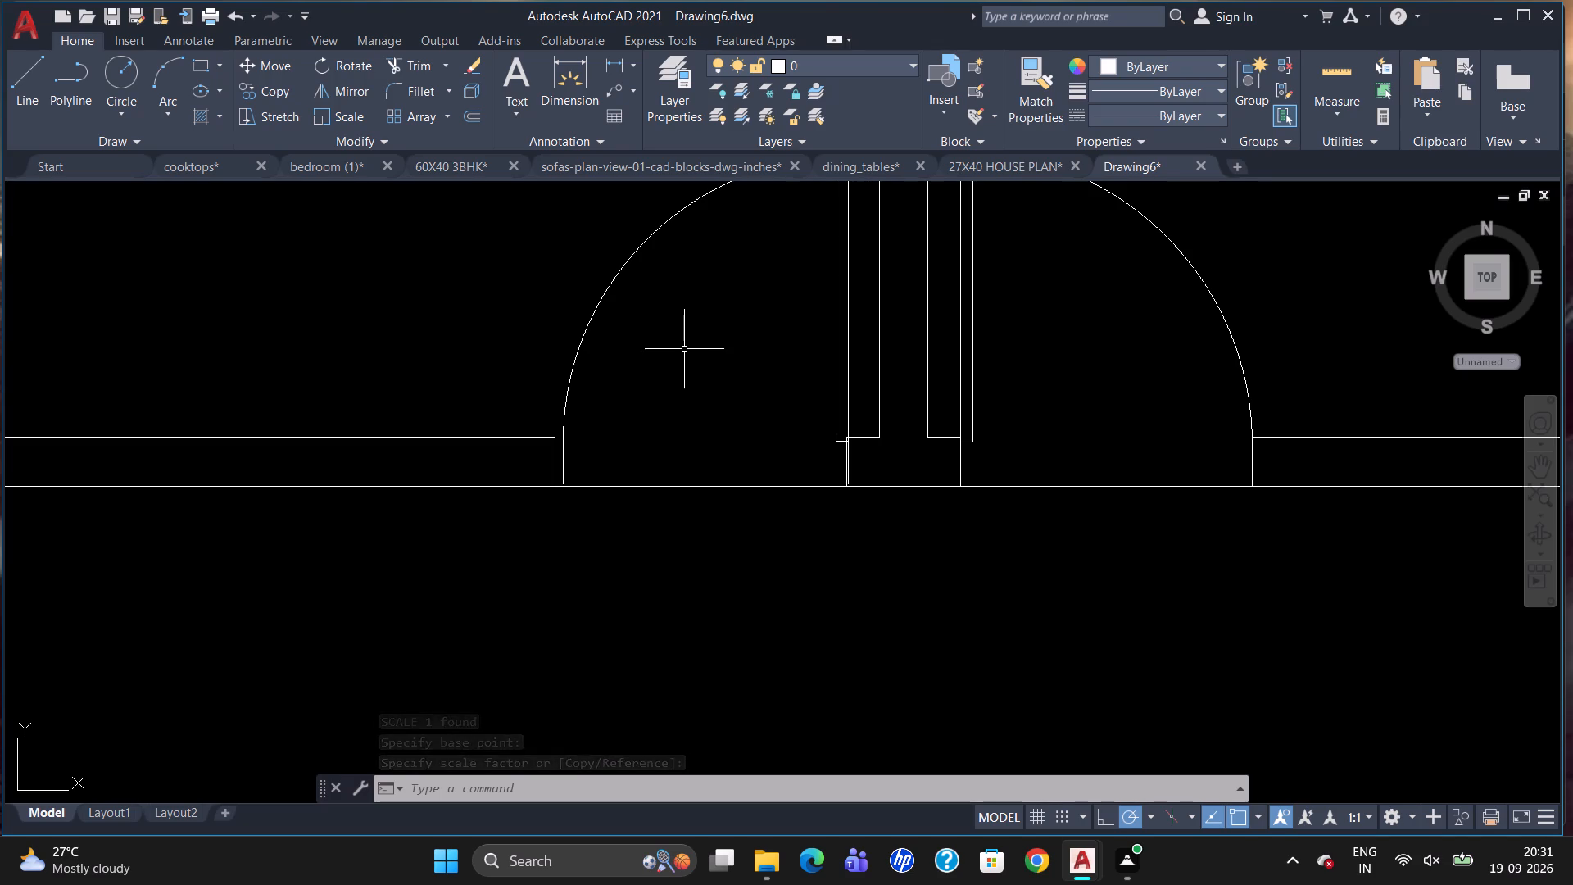
Scale the upper-left room's door slightly up from its hinge corner to match the opening's width.
left_click_drag(616, 277, 621, 293)
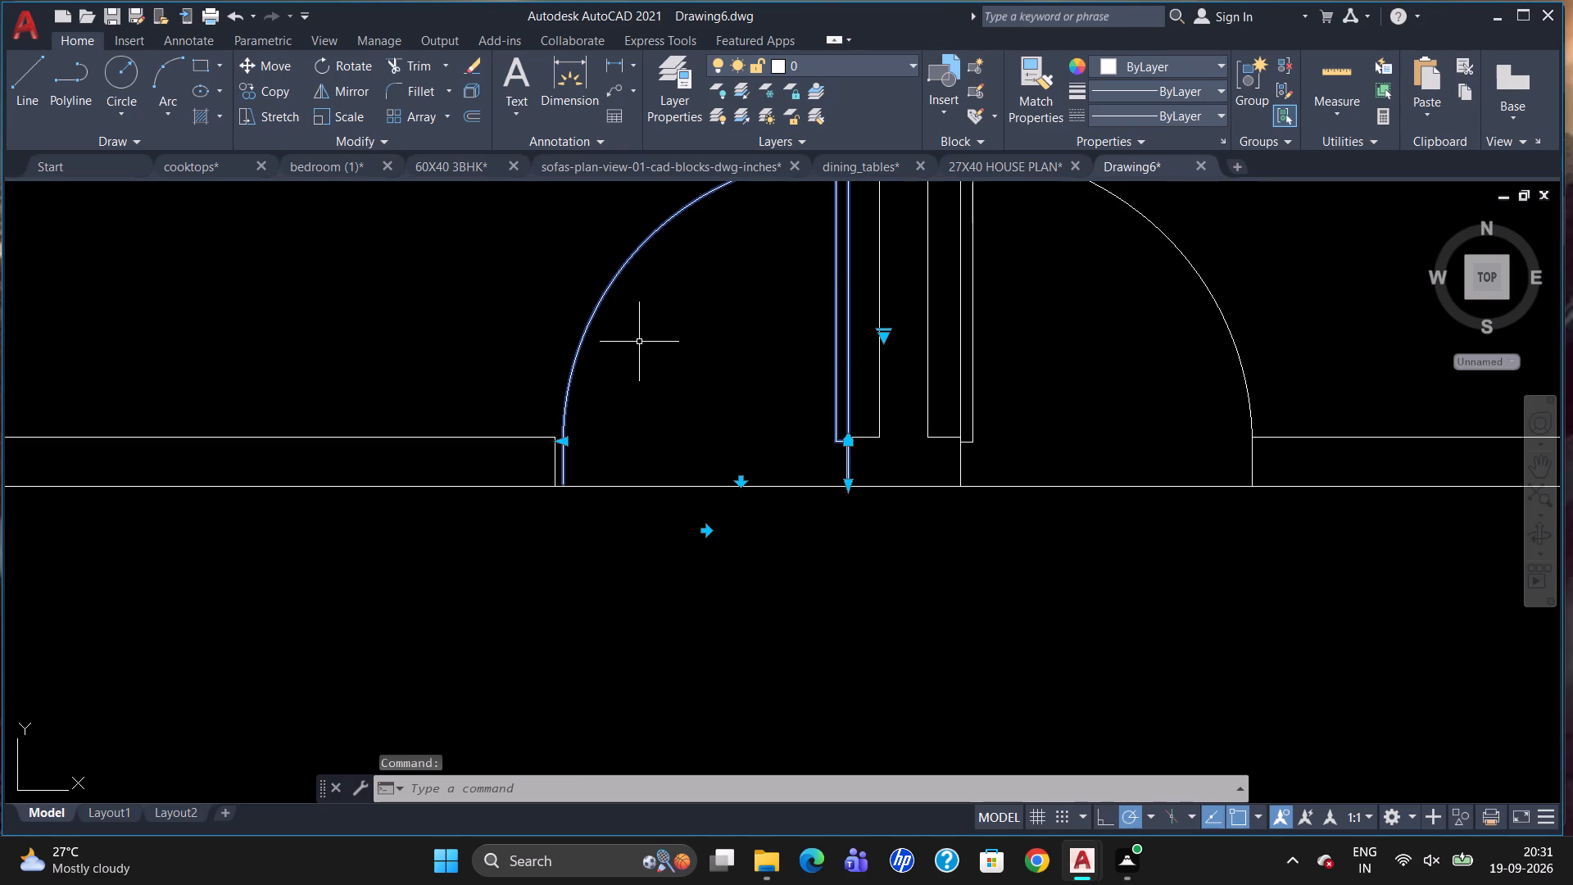
type("SC")
key("Return")
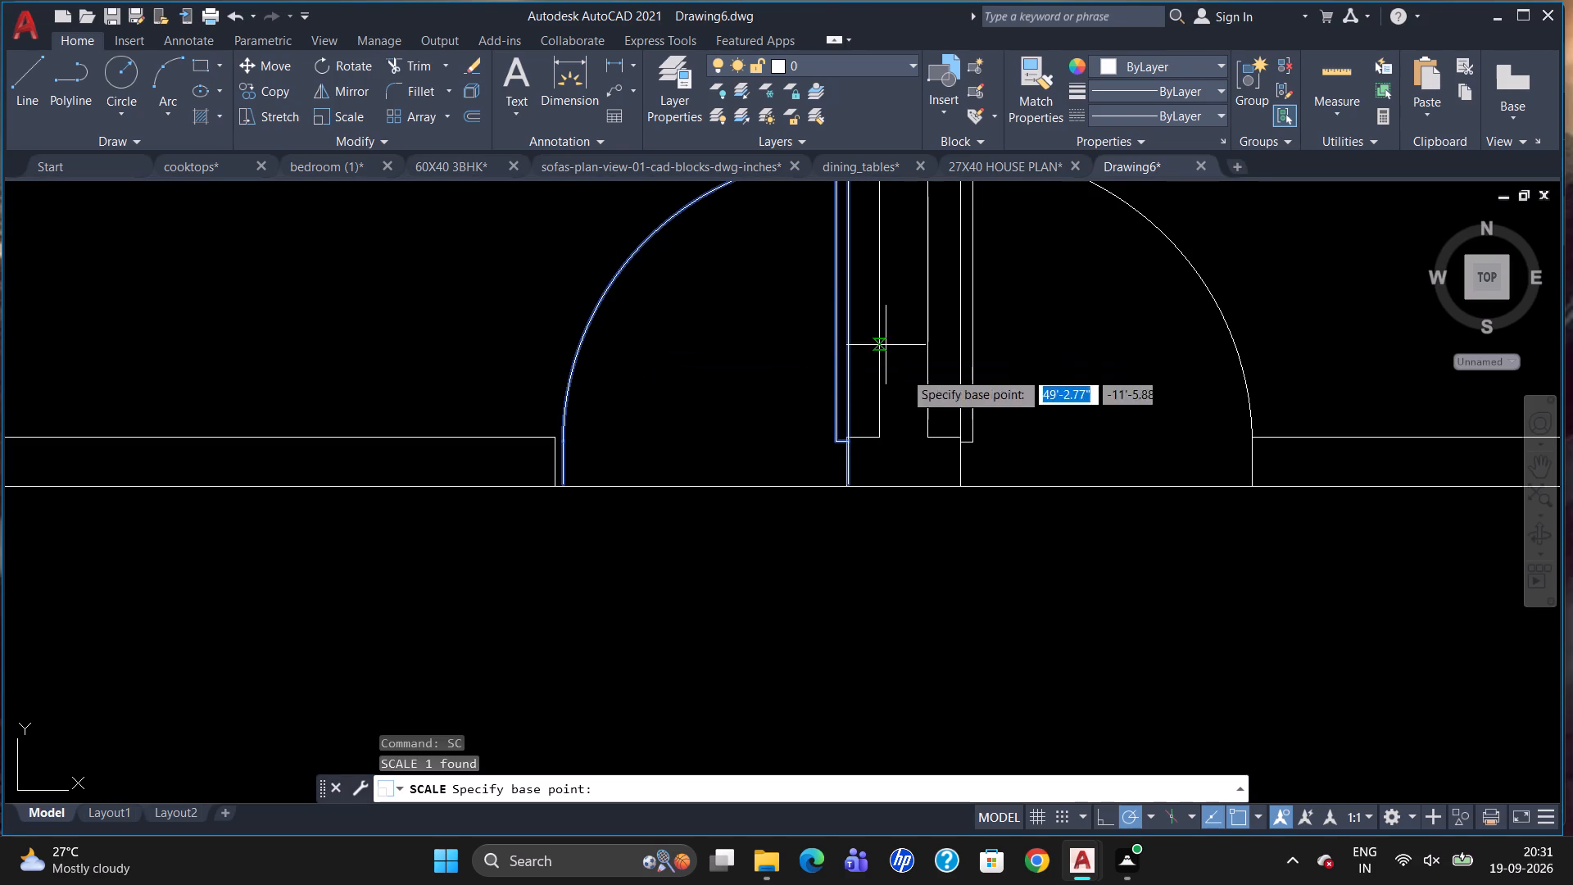
left_click_drag(850, 483, 844, 474)
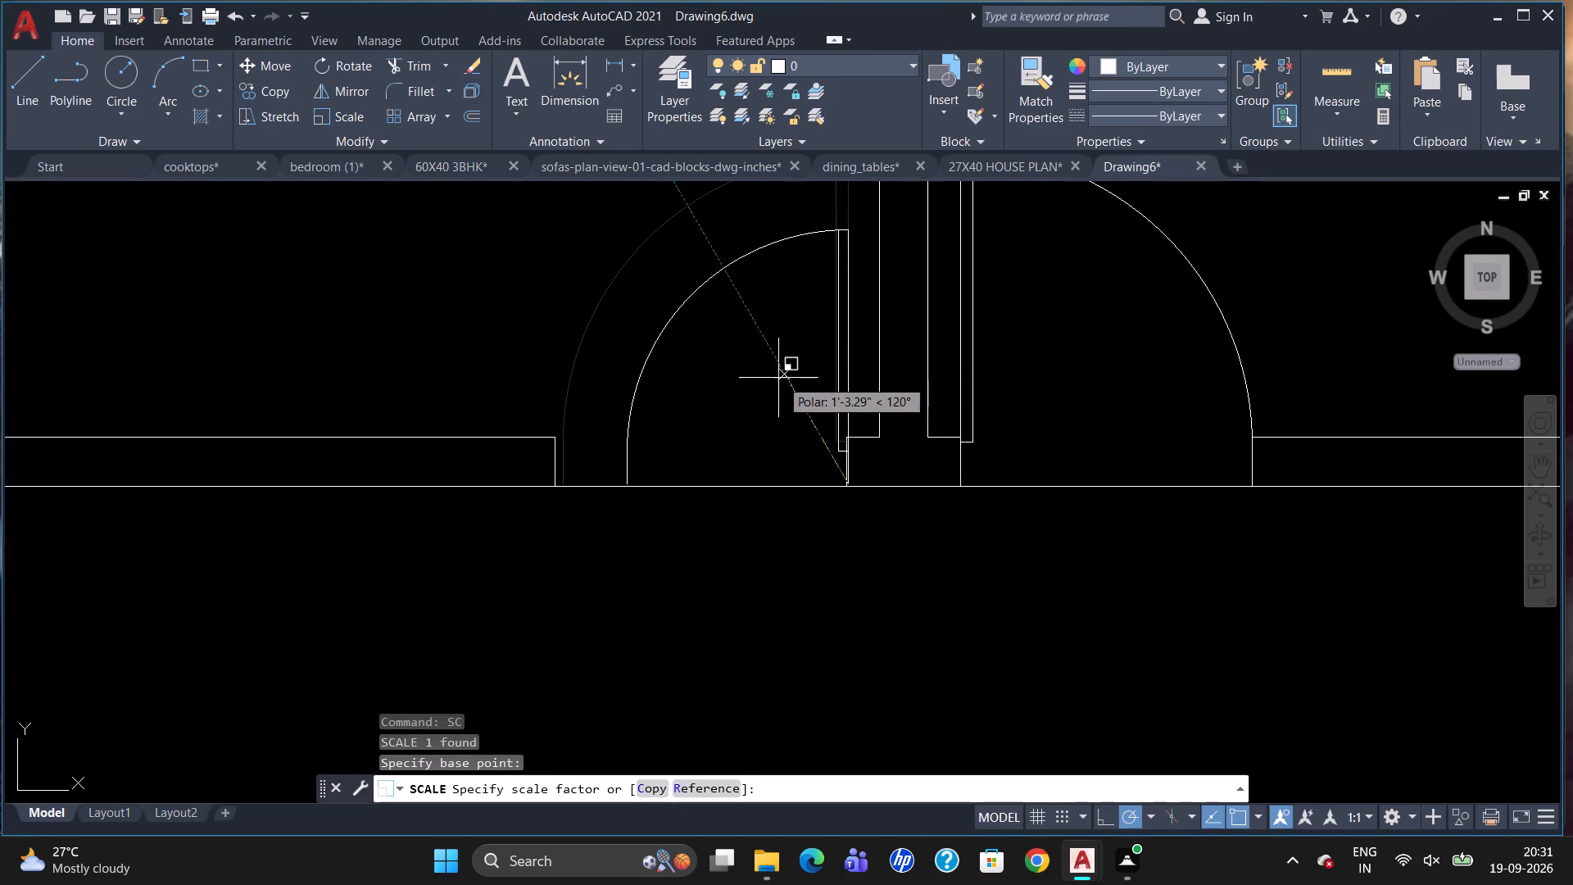
left_click(774, 333)
Mirror the spare door block outside the plan about a vertical line to its left, keeping the original.
scroll(763, 442, "down", 2)
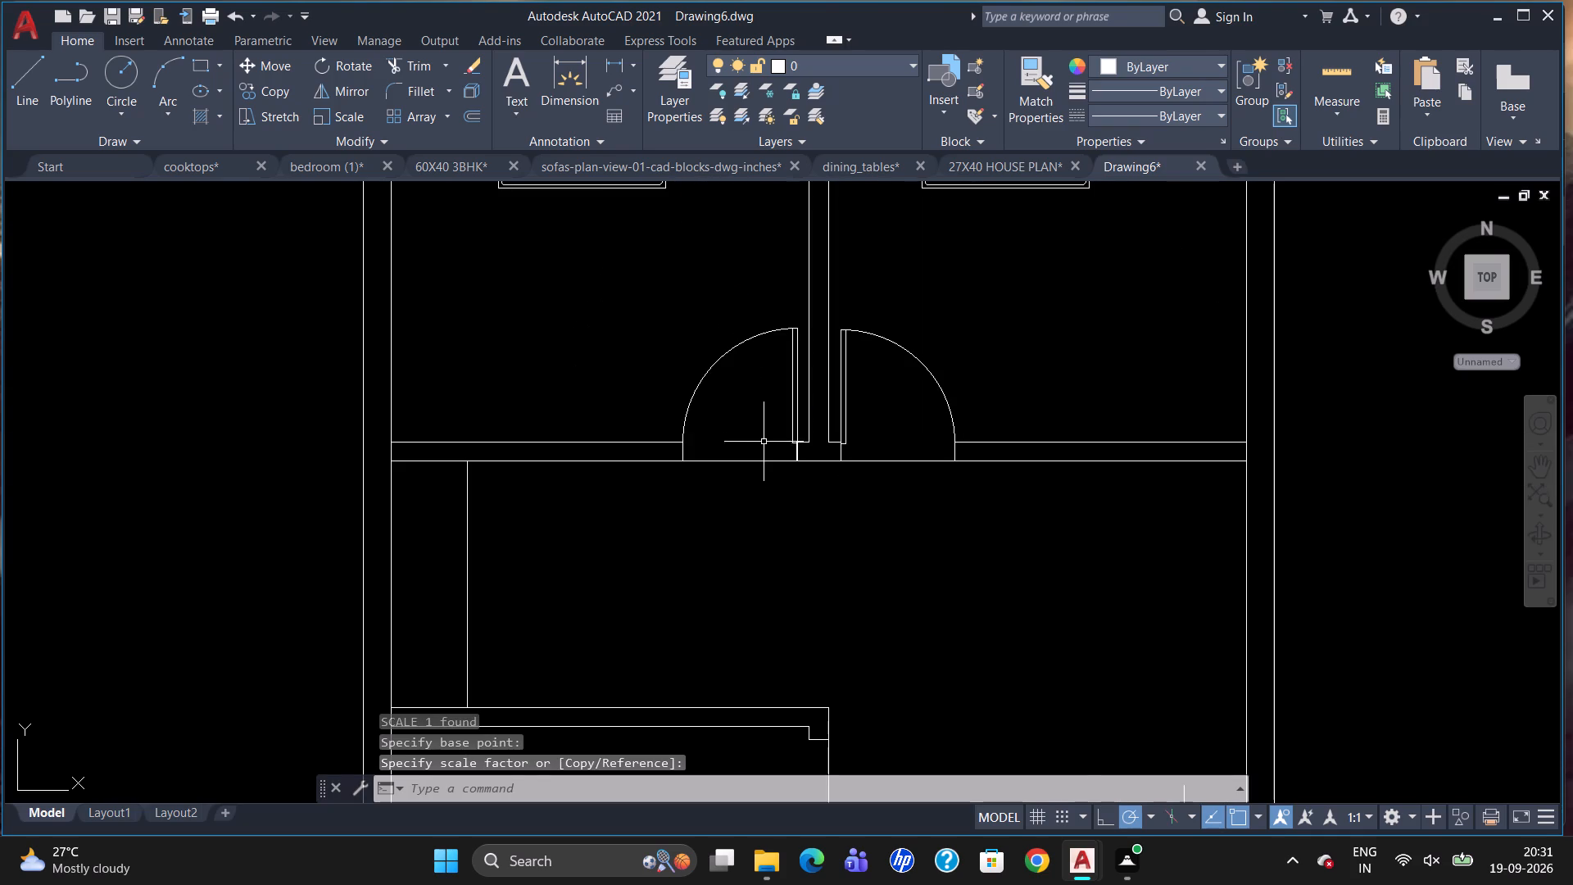
scroll(772, 418, "down", 3)
scroll(927, 536, "up", 1)
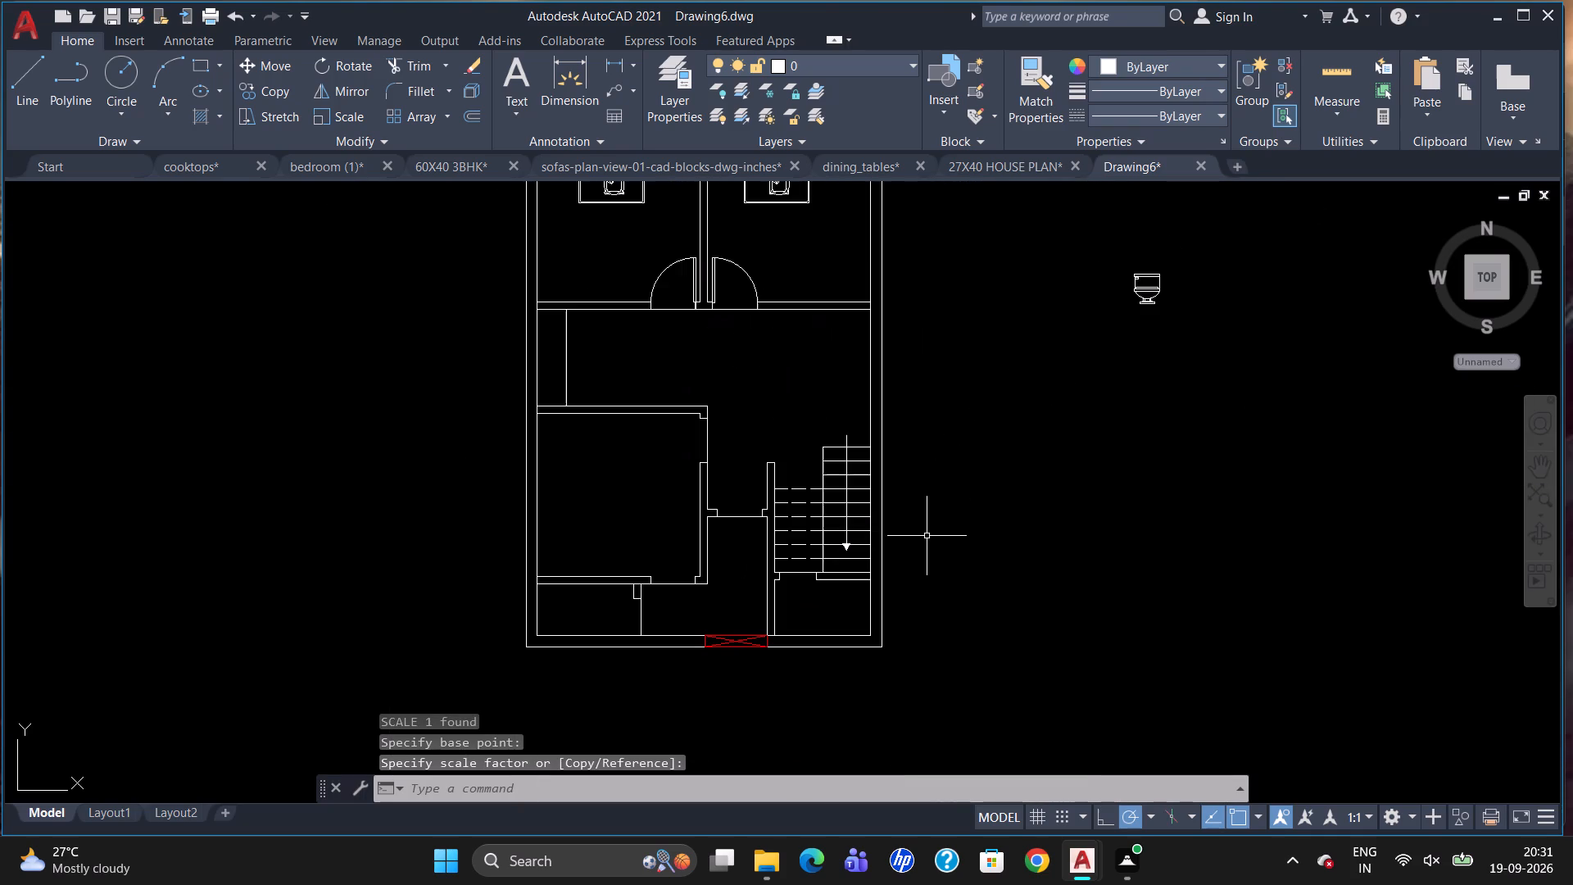
scroll(1200, 397, "down", 1)
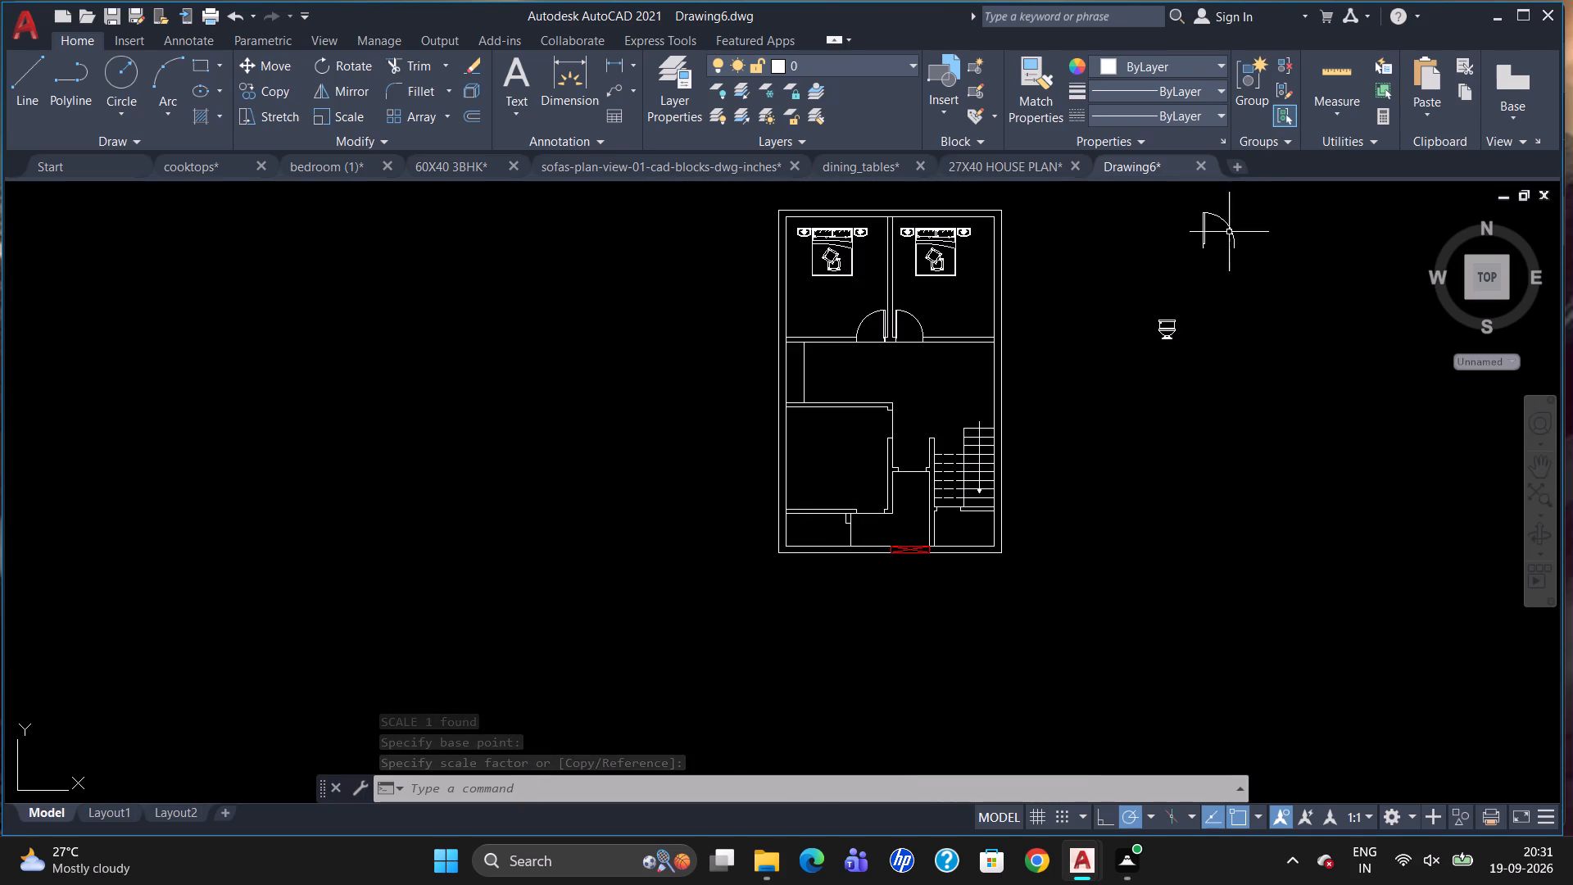
scroll(1237, 200, "up", 1)
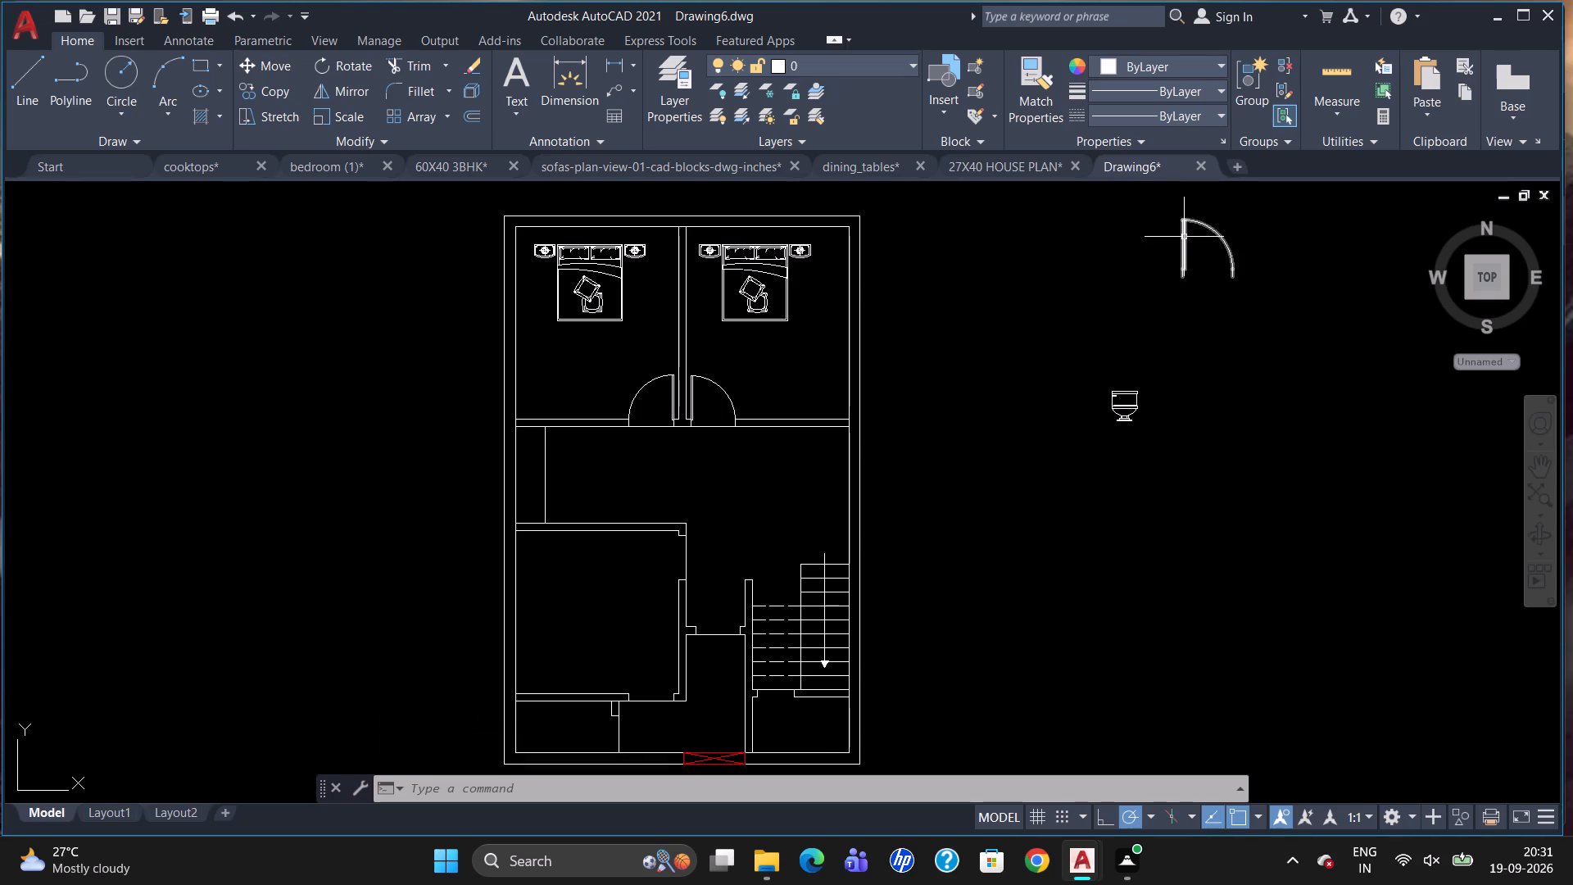
left_click_drag(1184, 237, 1190, 250)
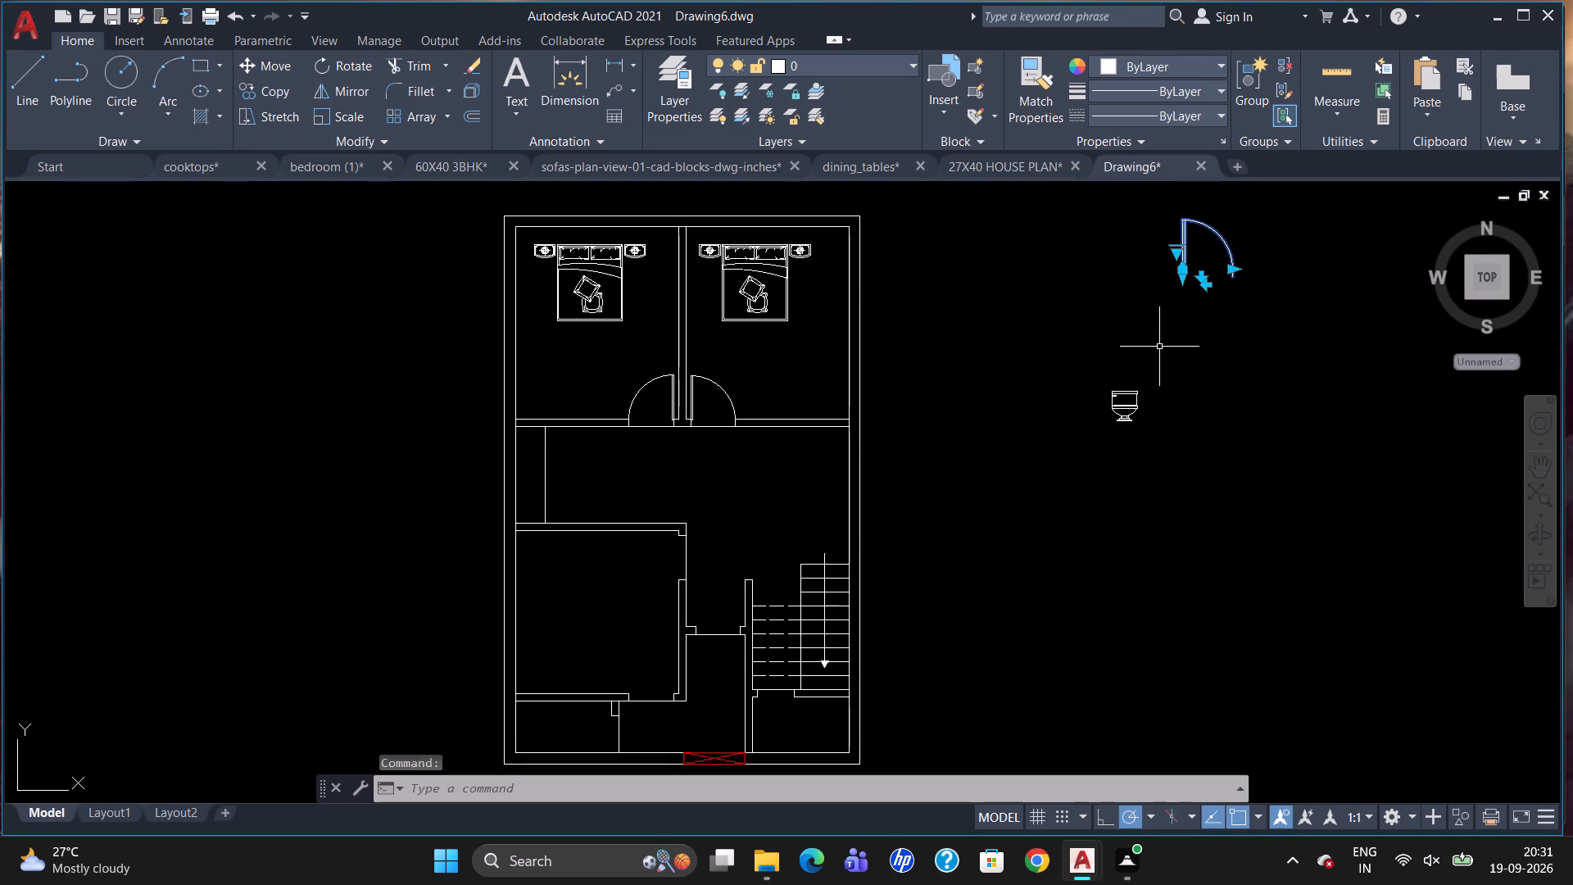
type("MI")
key("Return")
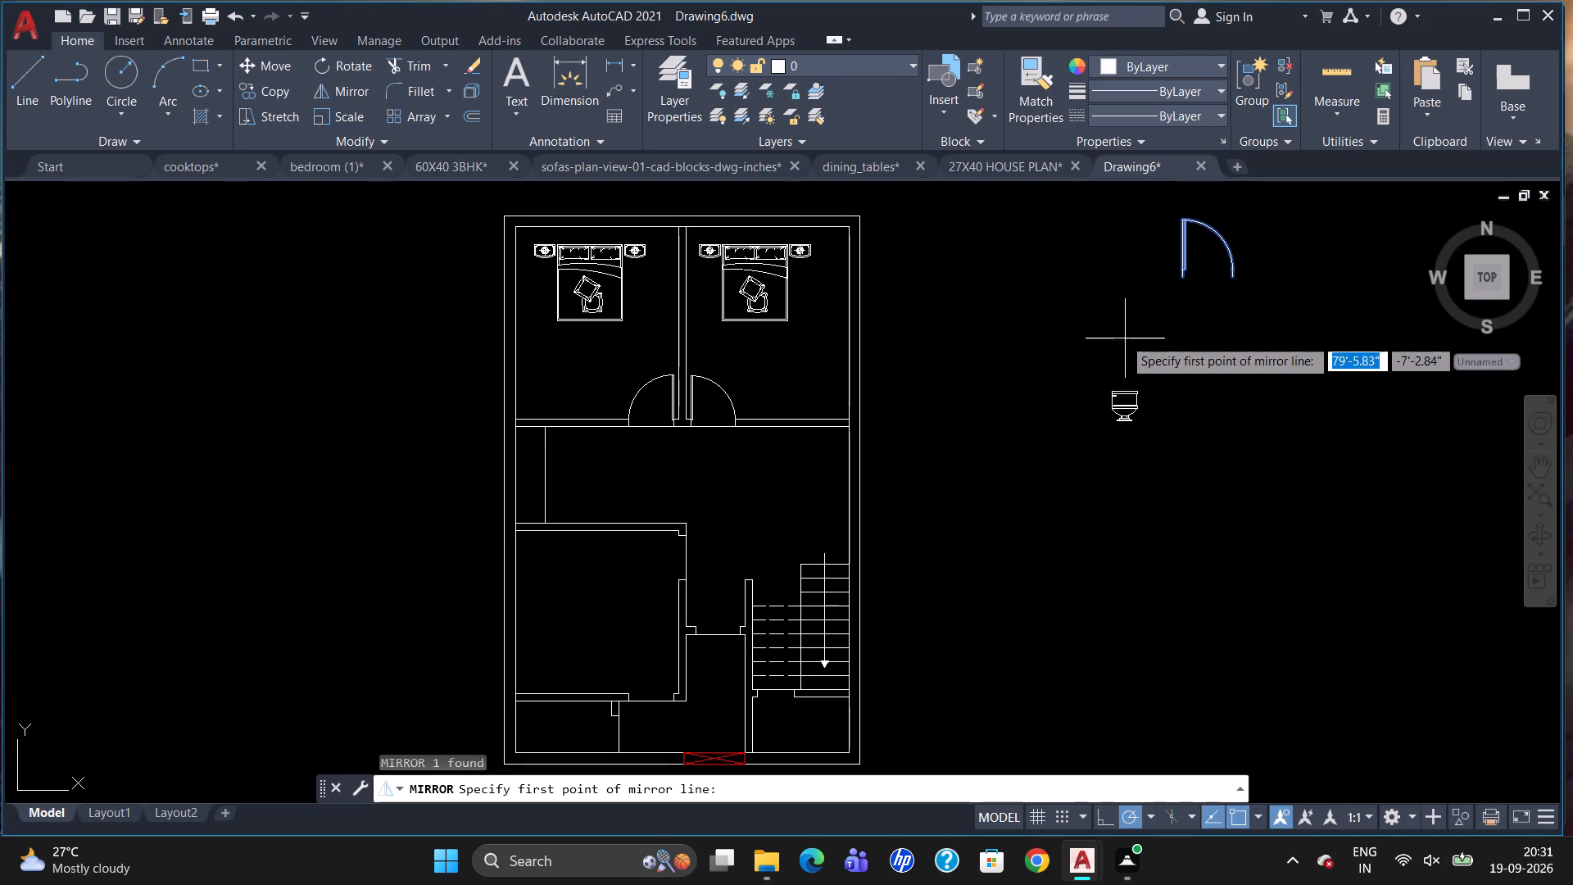
scroll(1112, 364, "down", 1)
left_click_drag(1122, 248, 1124, 300)
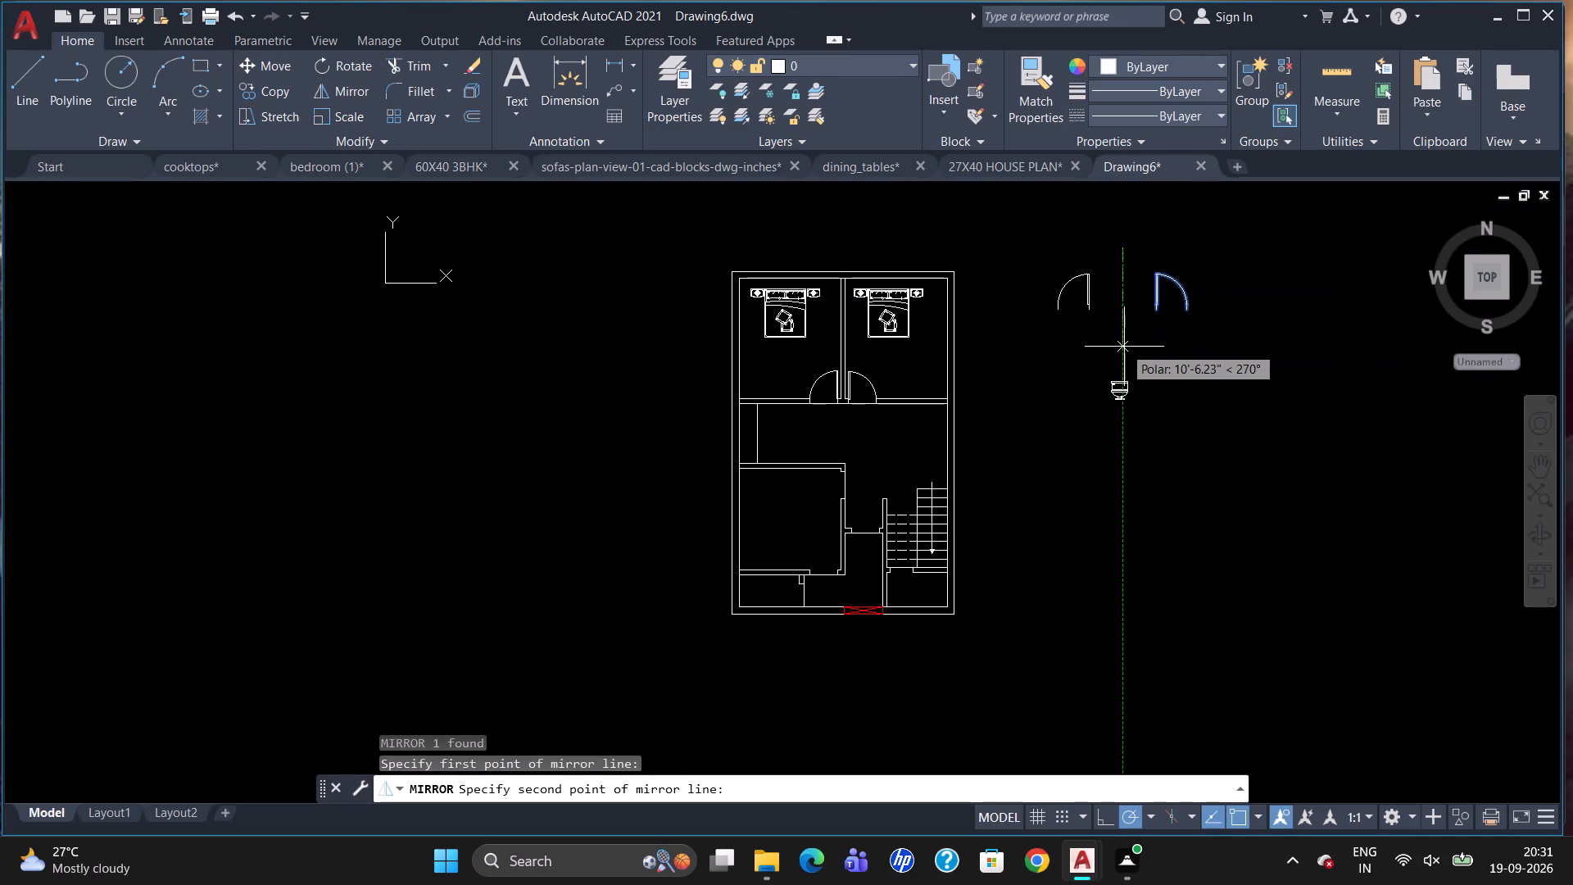
left_click_drag(1122, 347, 1118, 368)
left_click_drag(1148, 415, 1110, 368)
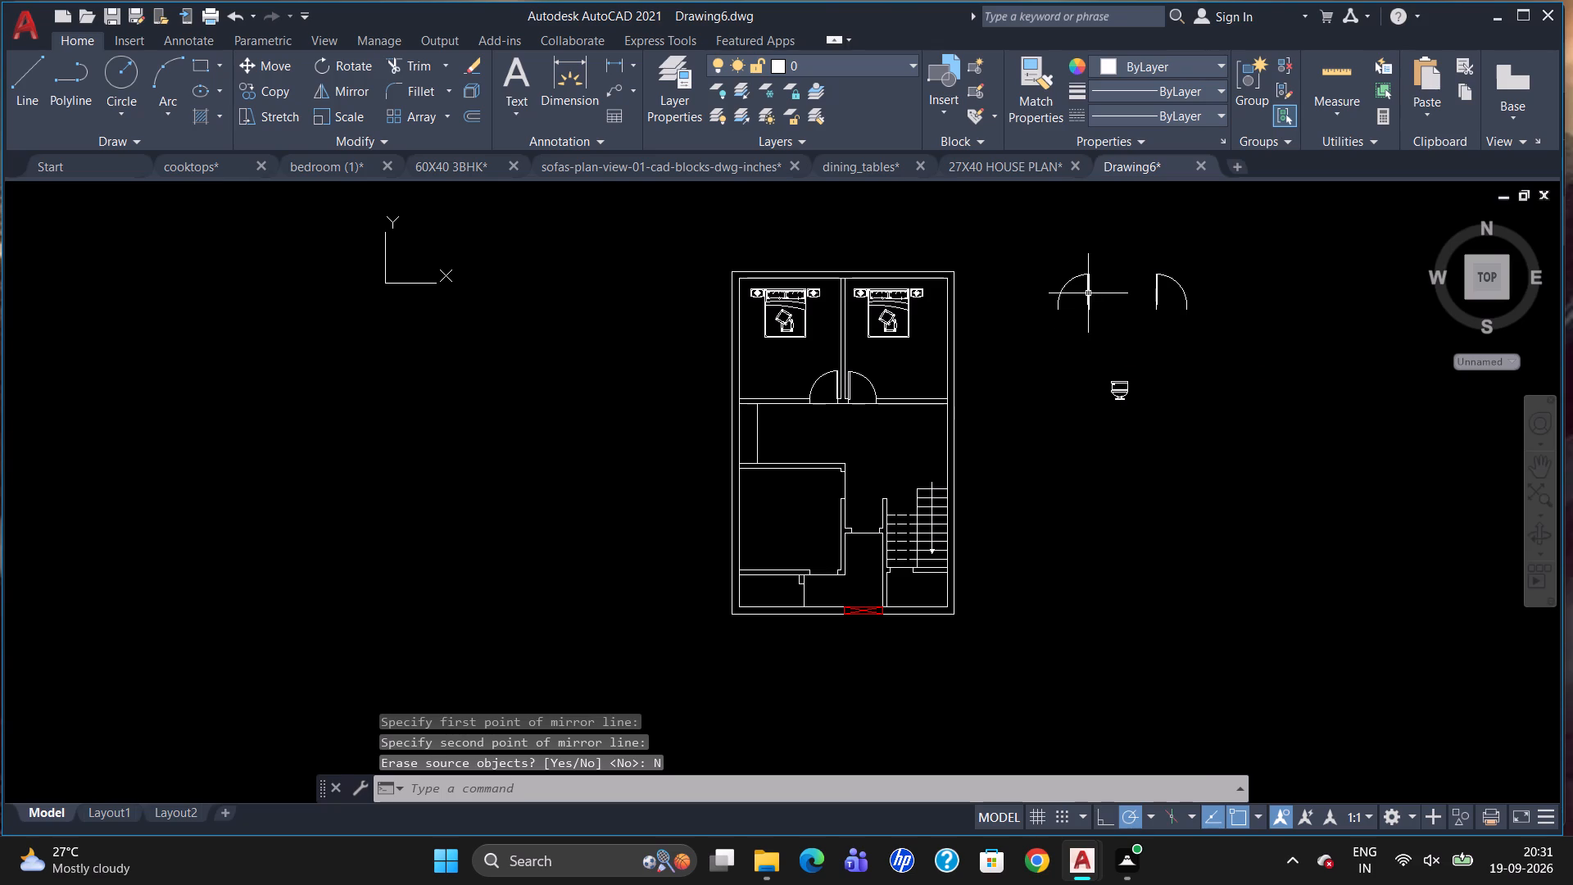
Rotate the mirrored door copy 90° counterclockwise about its hinge corner.
left_click_drag(1086, 293, 1090, 302)
key("r")
key("o")
key("Return")
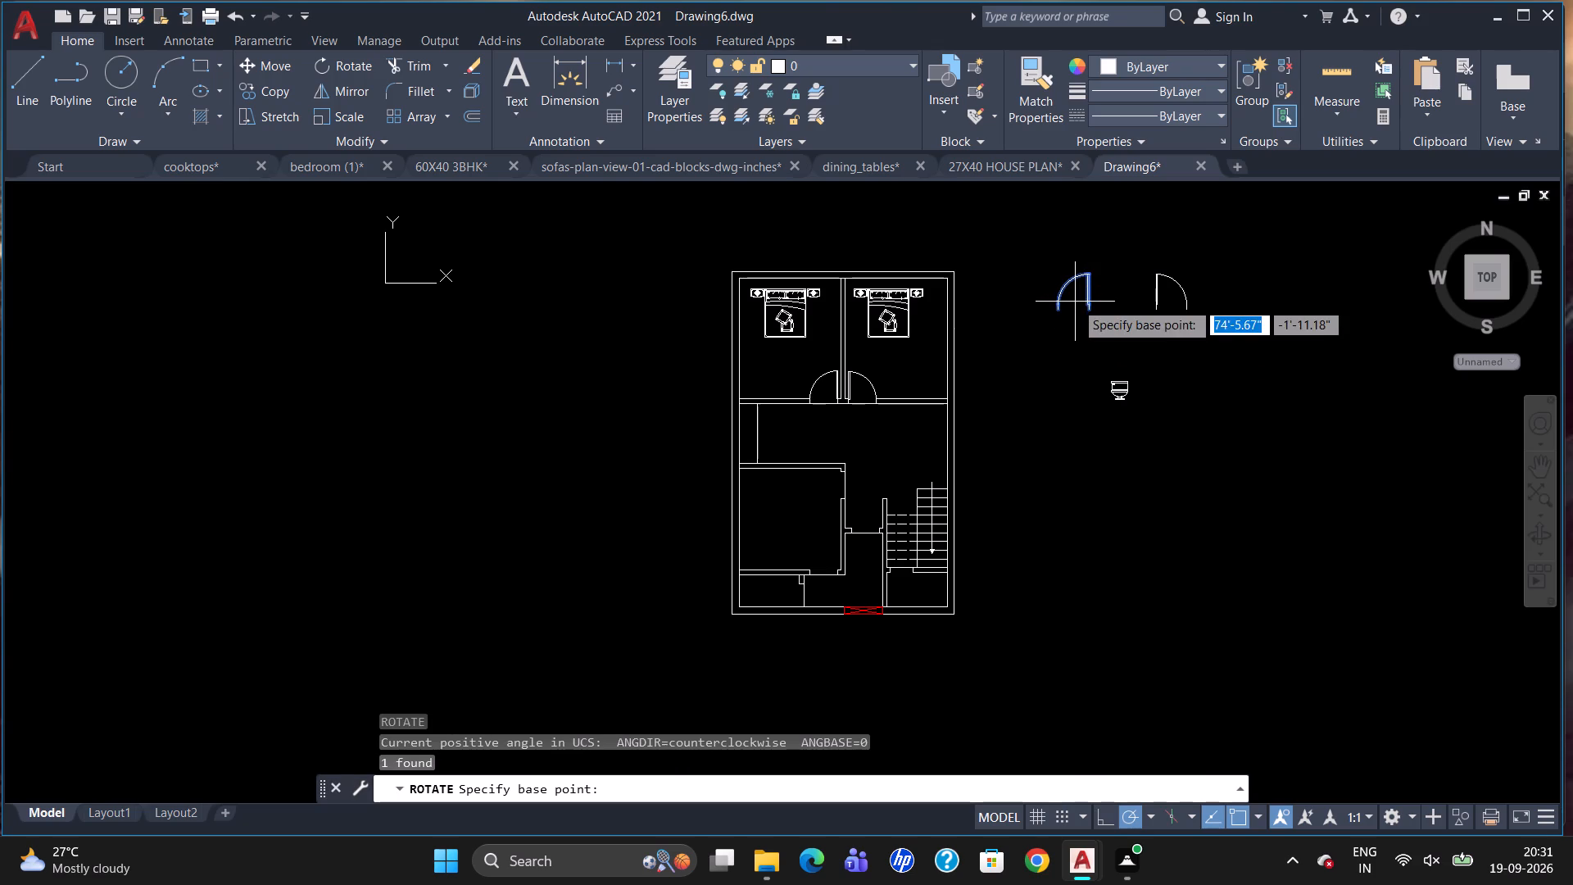
left_click_drag(1097, 310, 1112, 311)
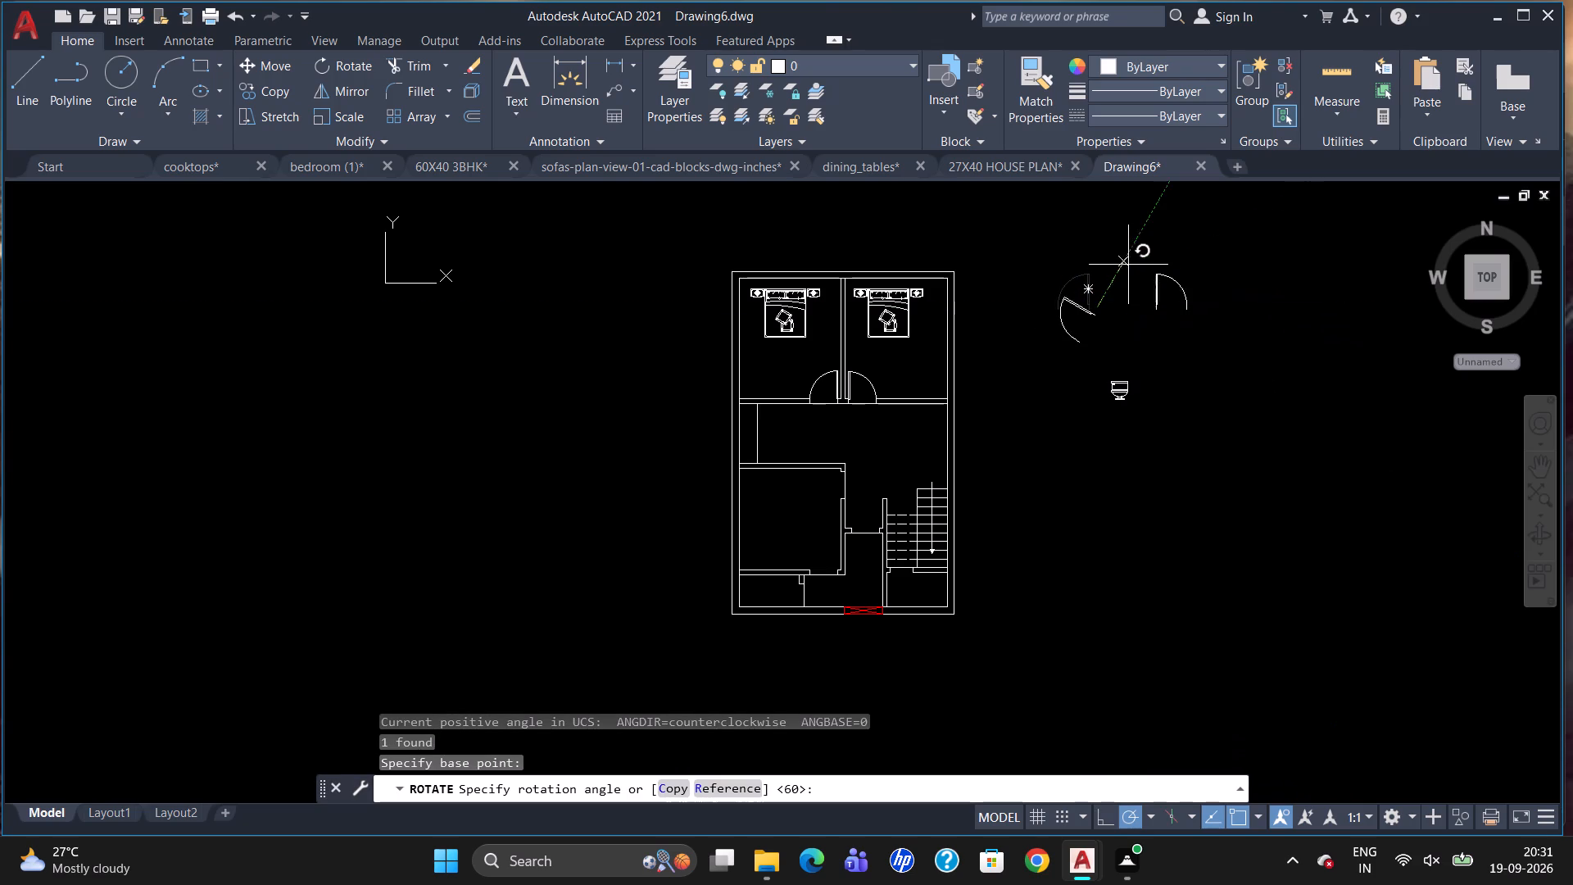
left_click_drag(1097, 227, 1096, 282)
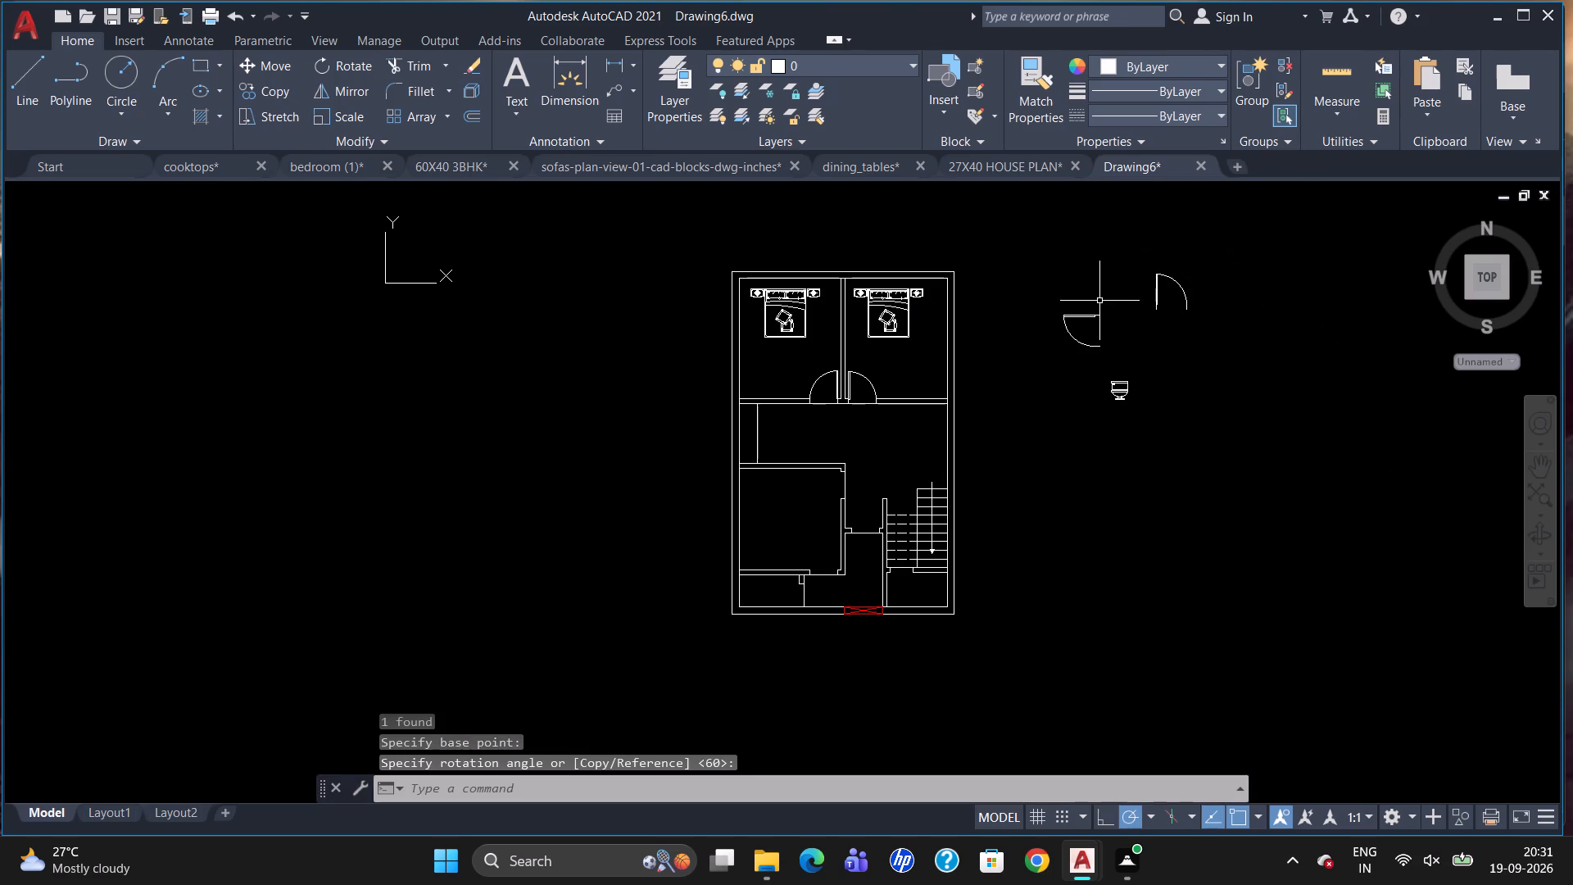
Move the rotated door to the upper end of the door opening in the middle-left room's right wall.
left_click_drag(1090, 320, 1098, 324)
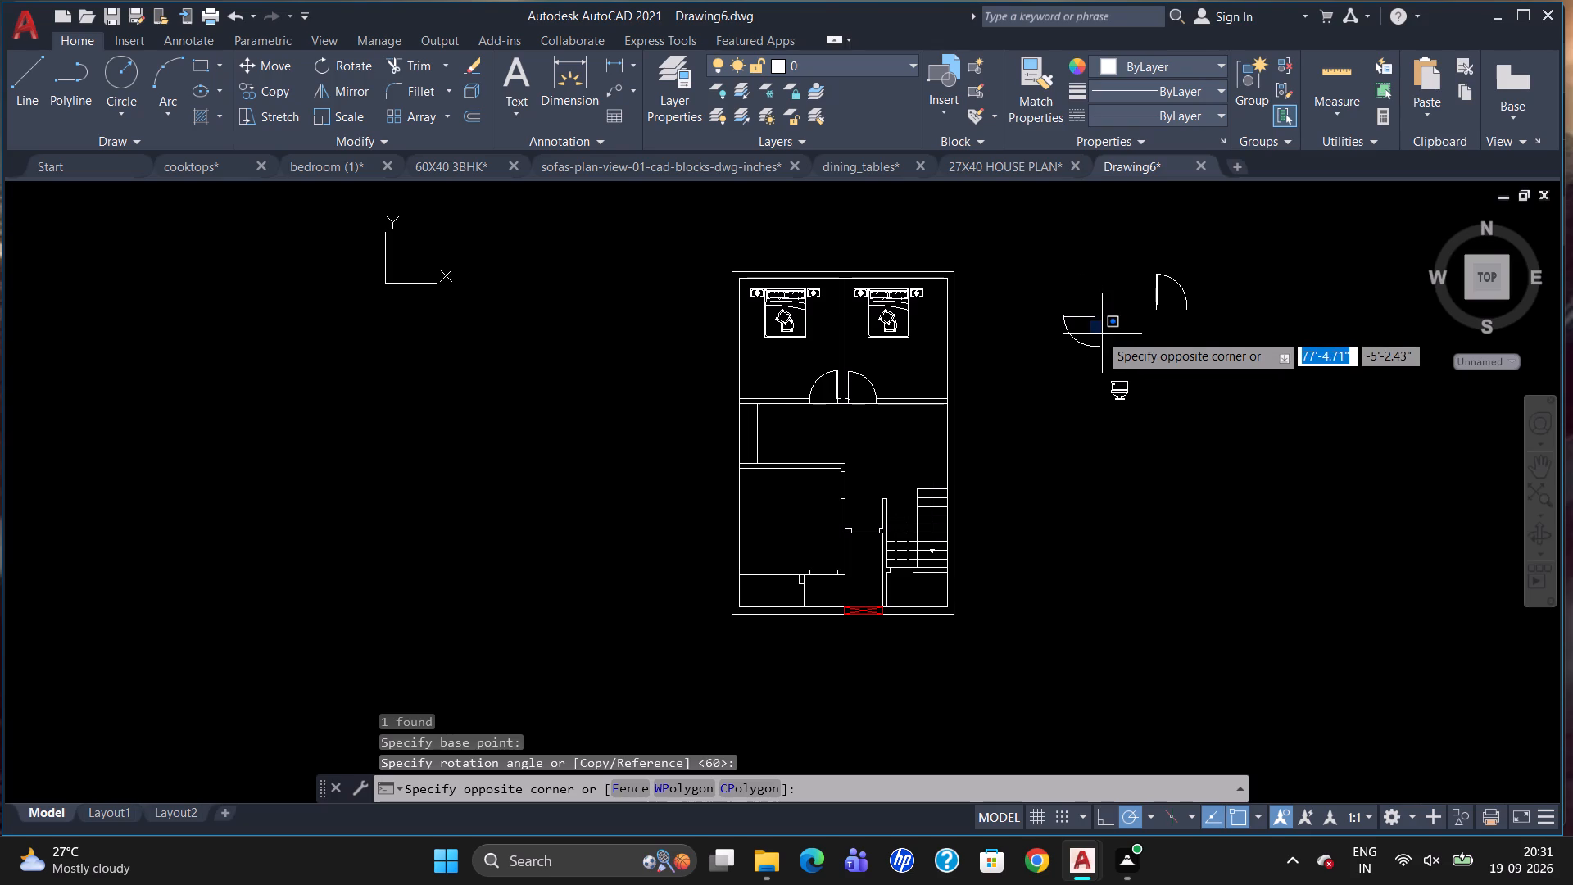
left_click(1077, 327)
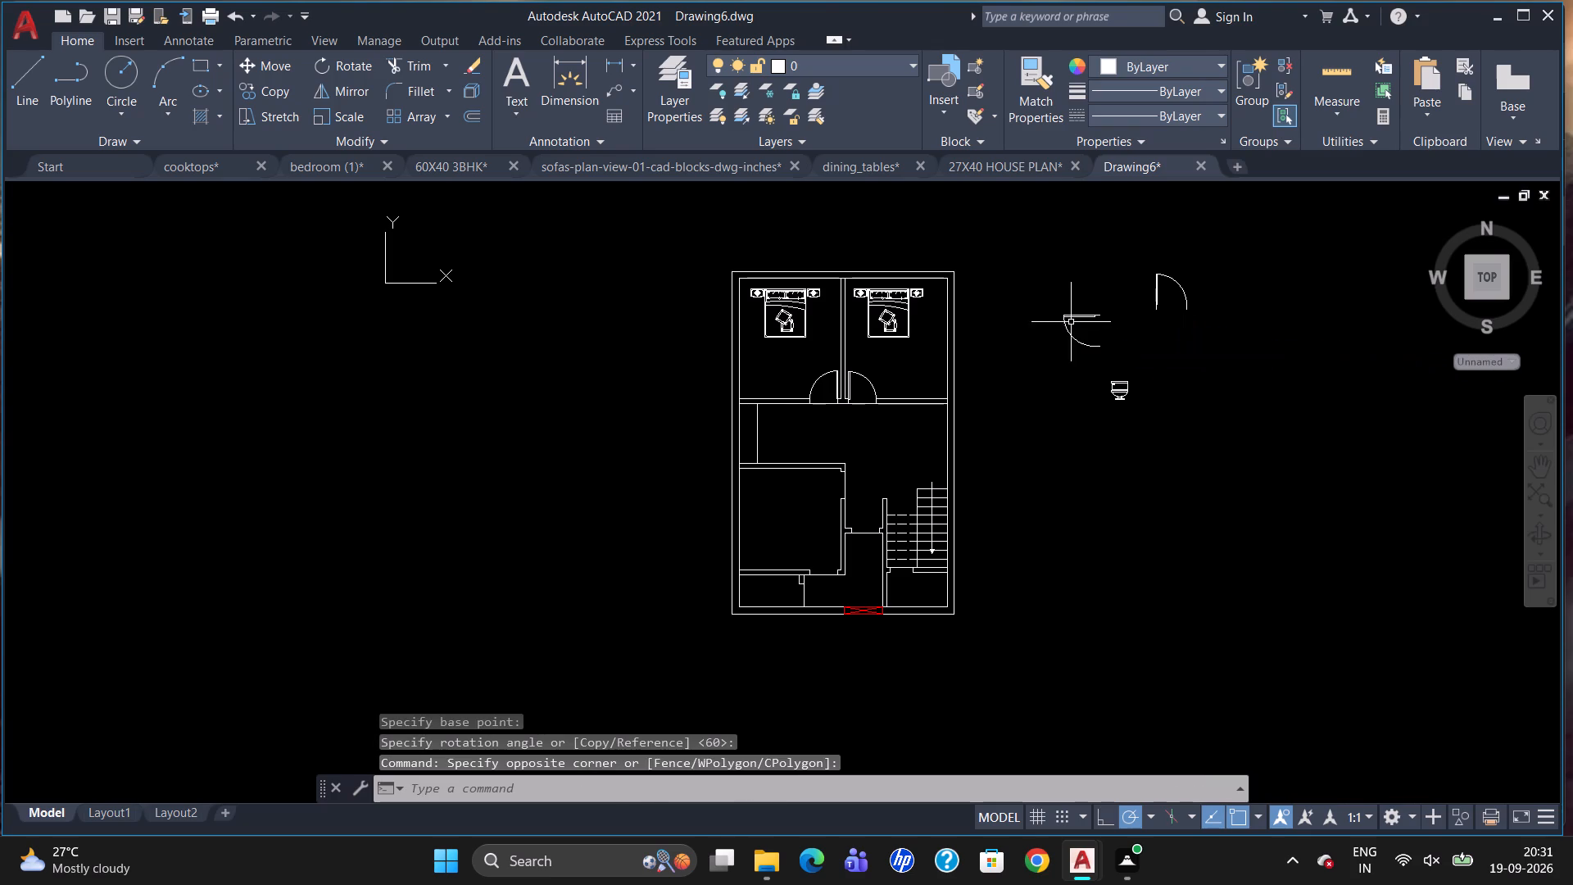
left_click_drag(1070, 318, 1078, 323)
key("m")
key("Return")
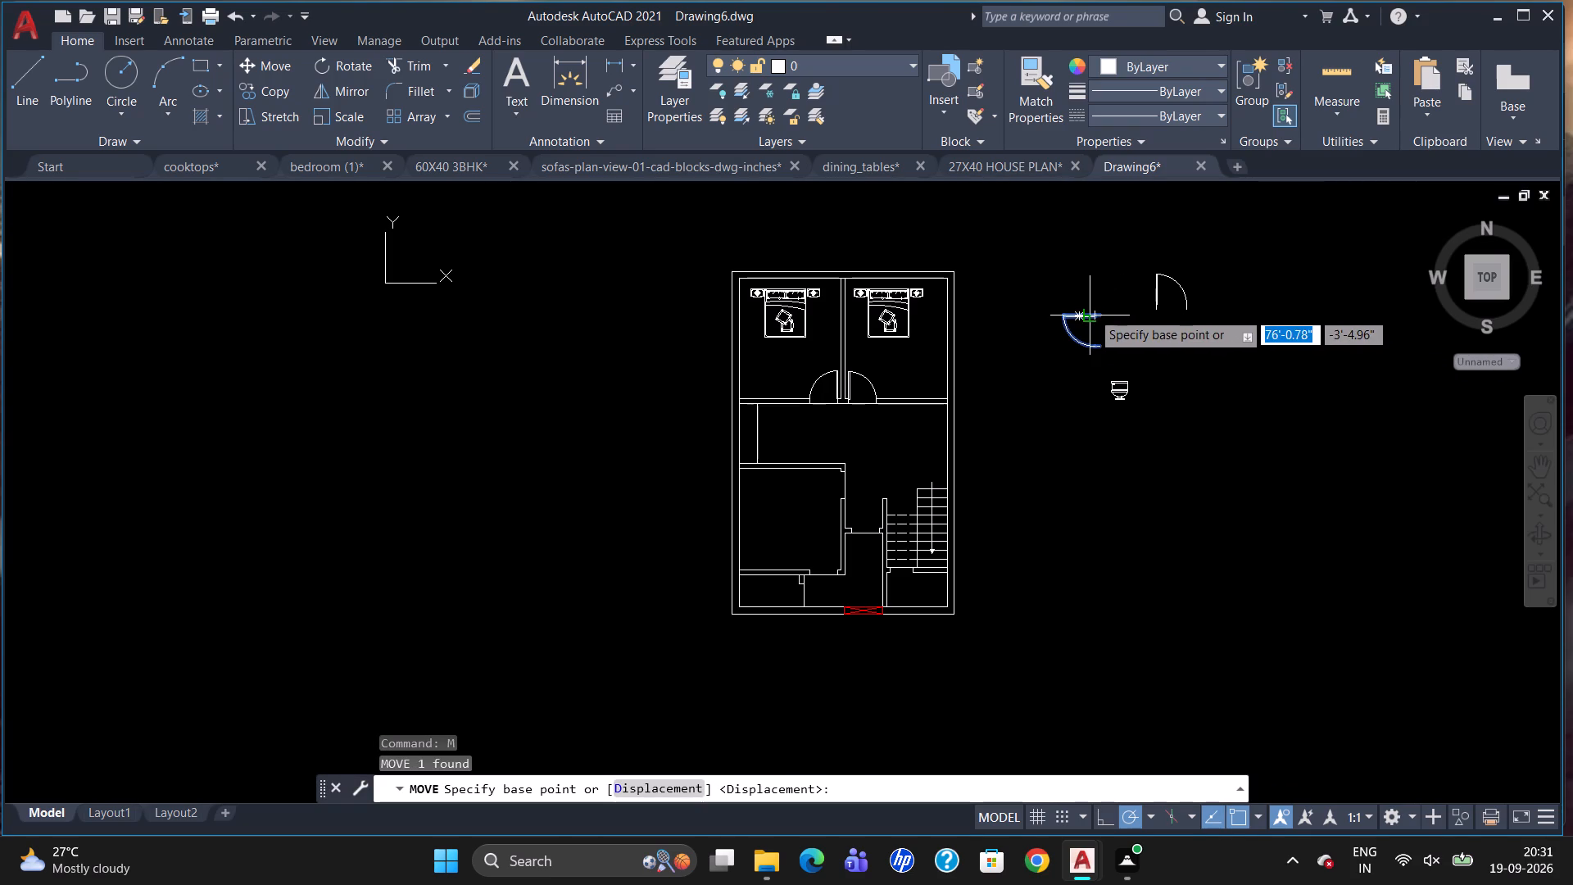
left_click_drag(1091, 311, 1090, 324)
scroll(865, 431, "up", 2)
scroll(845, 516, "up", 2)
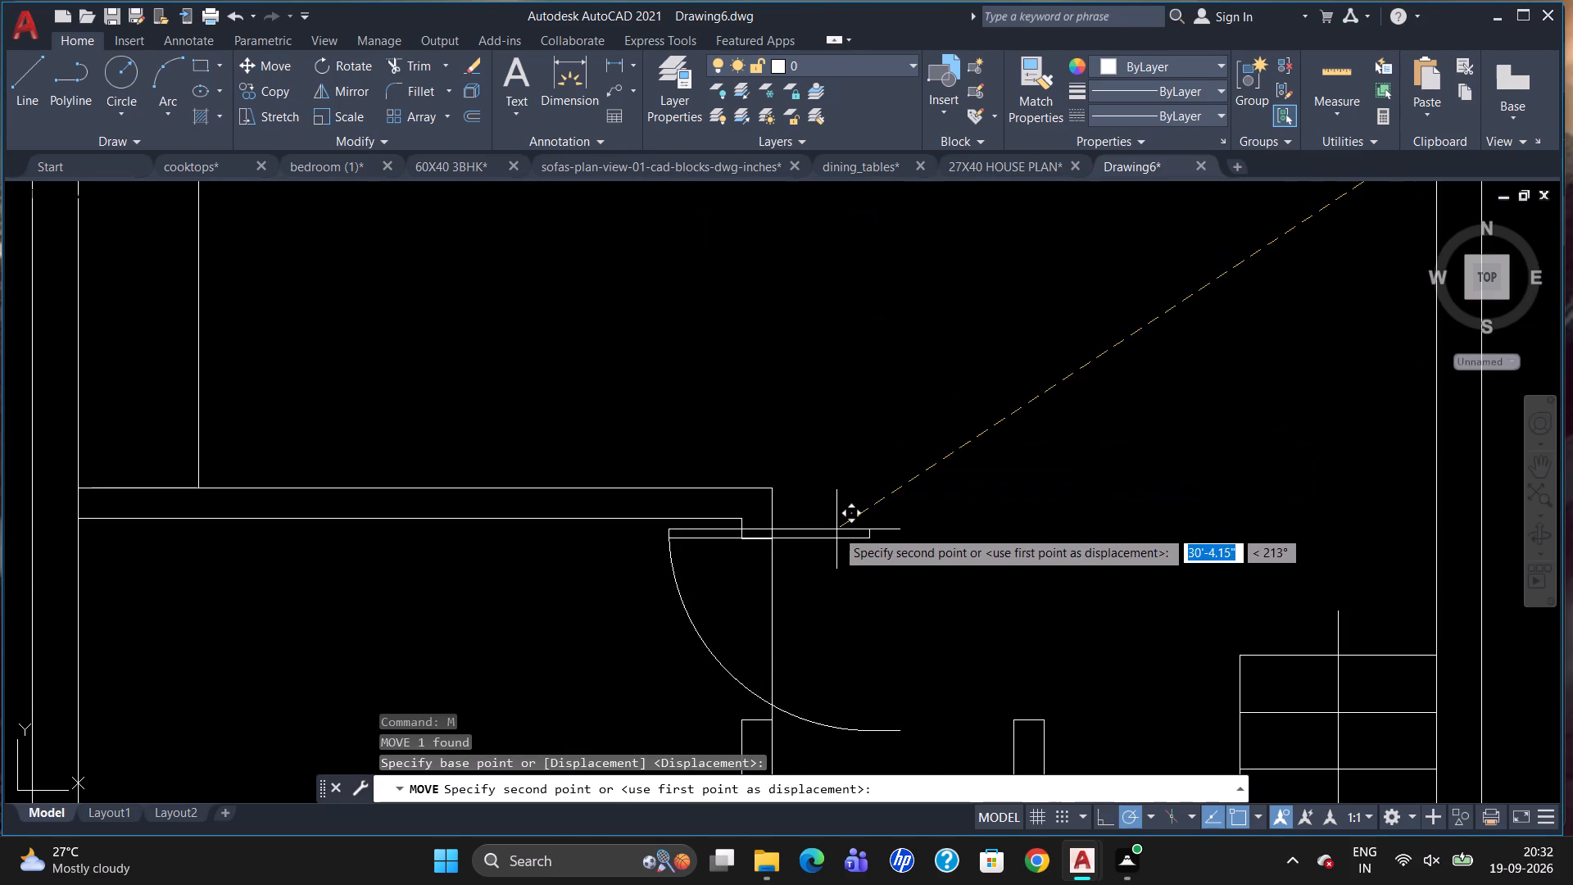
scroll(763, 556, "up", 1)
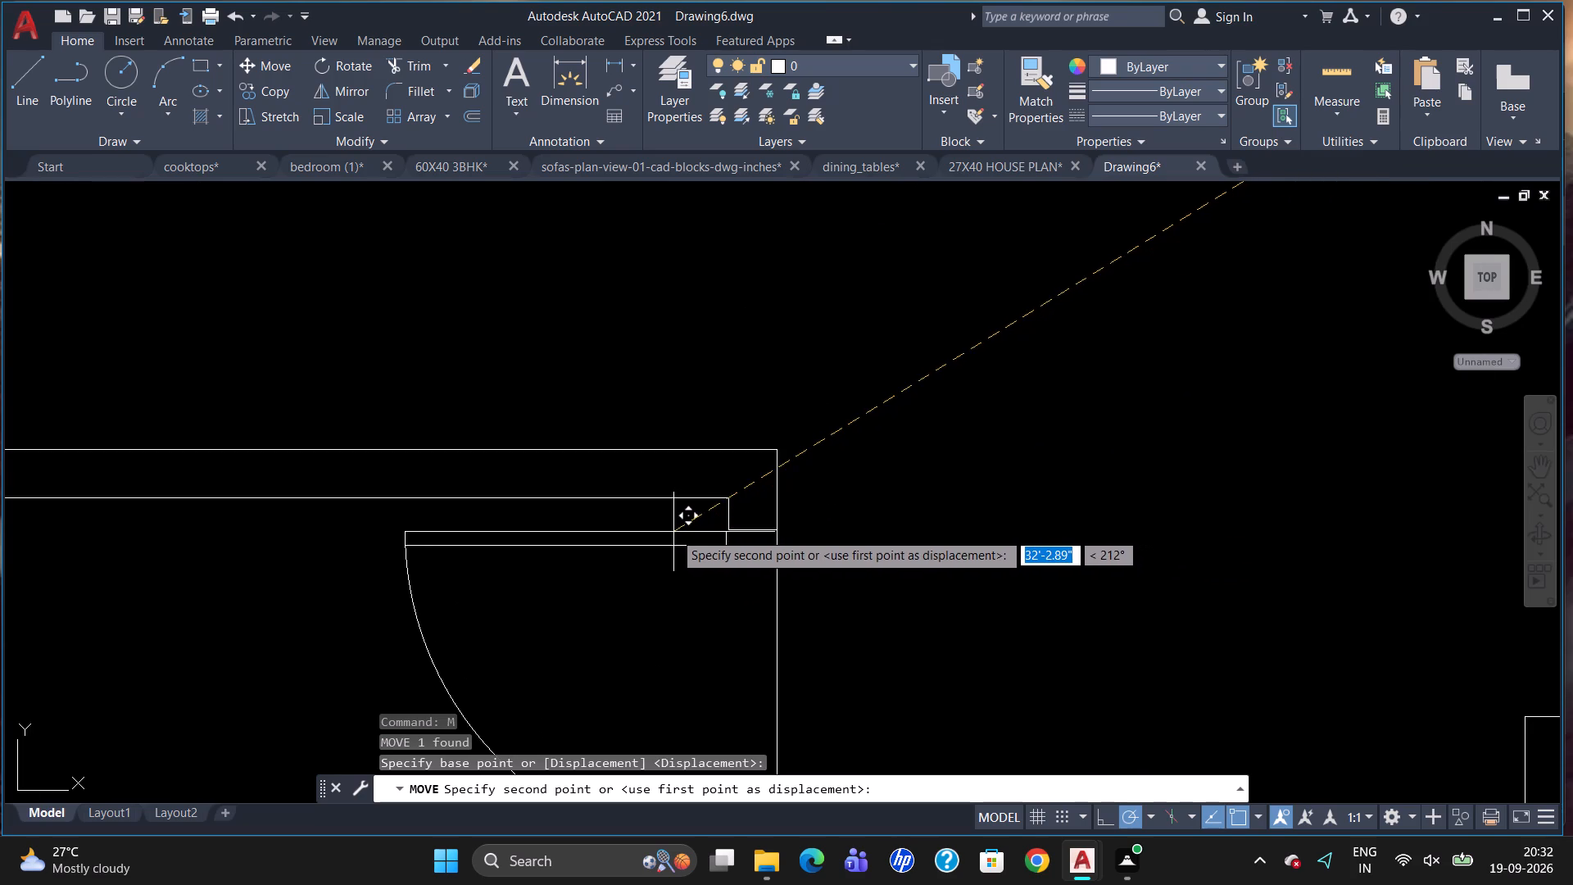
left_click(677, 533)
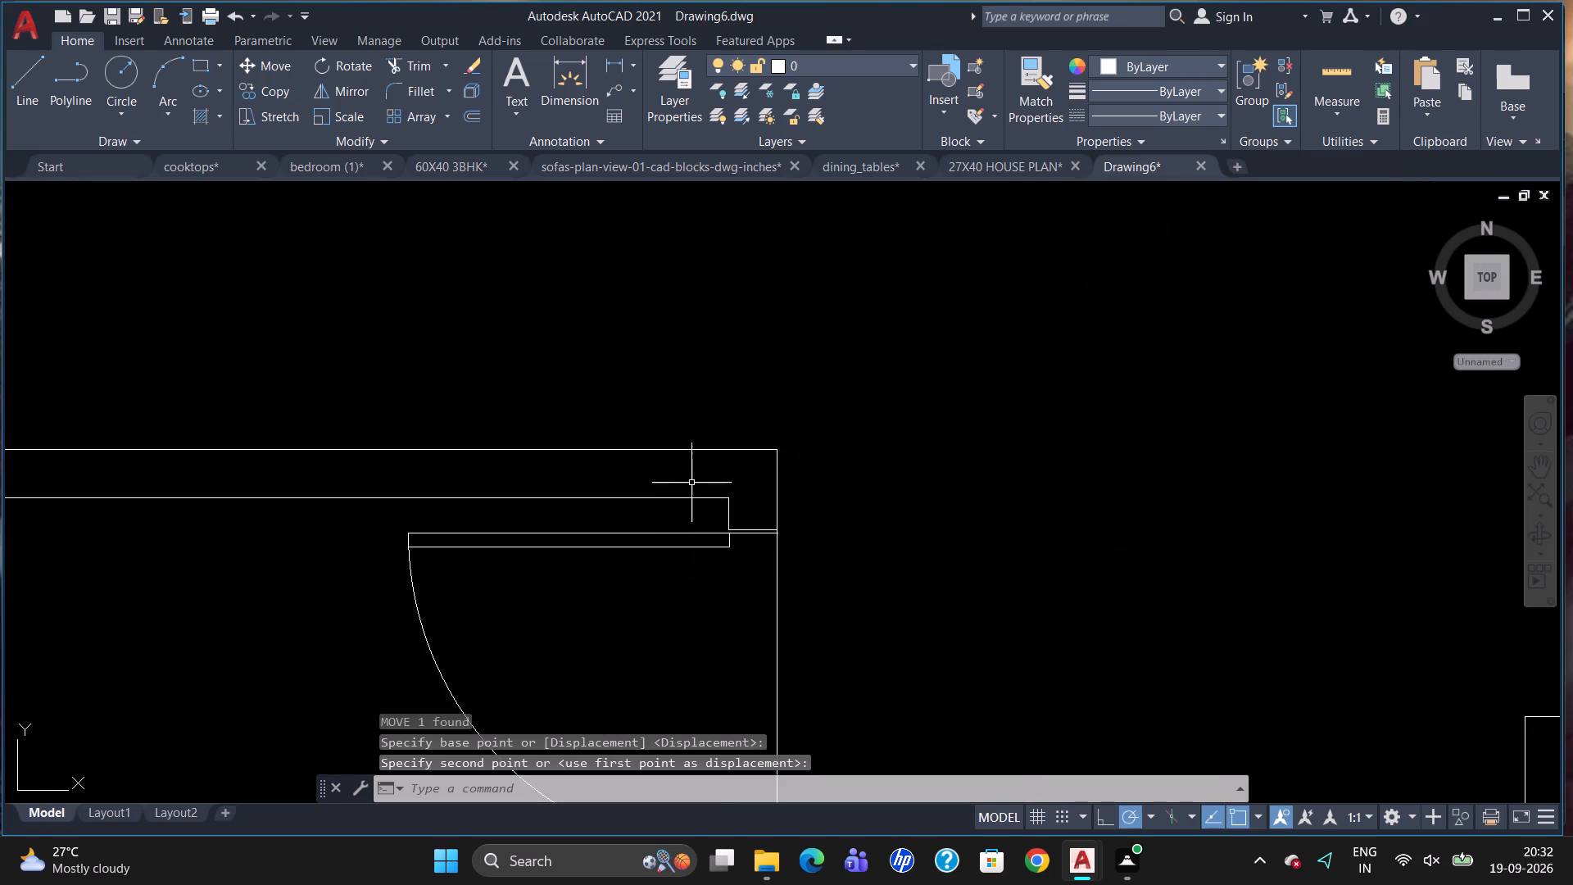
Move the middle-left room's door slightly up so its hinge corner meets the outer corner of the upper jamb.
scroll(705, 482, "down", 1)
left_click(700, 524)
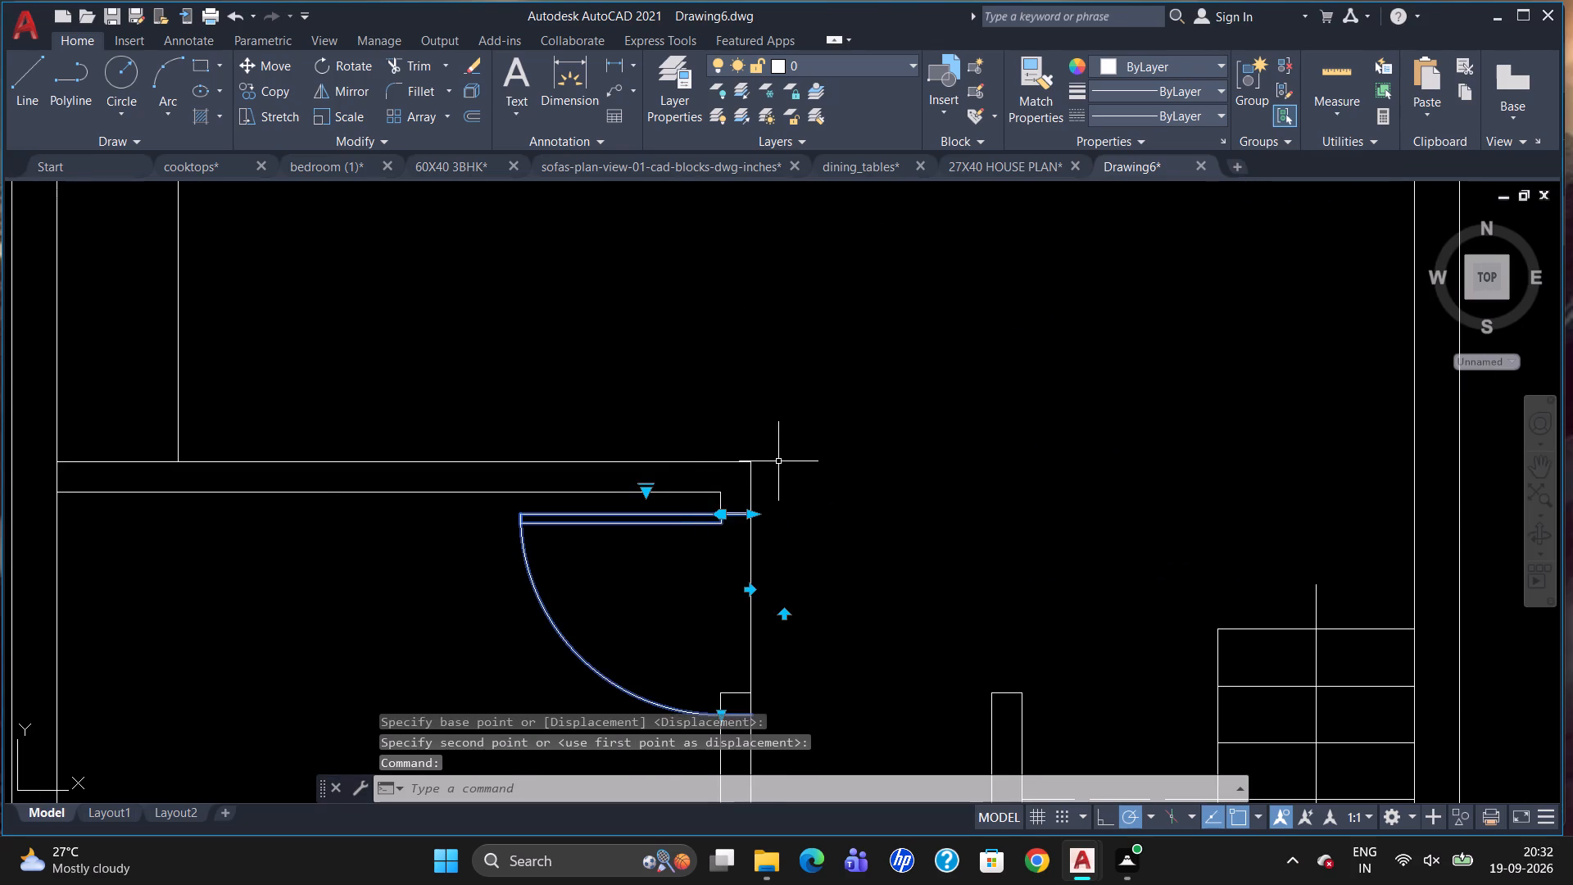
scroll(777, 466, "down", 1)
key("m")
key("Return")
scroll(788, 511, "up", 1)
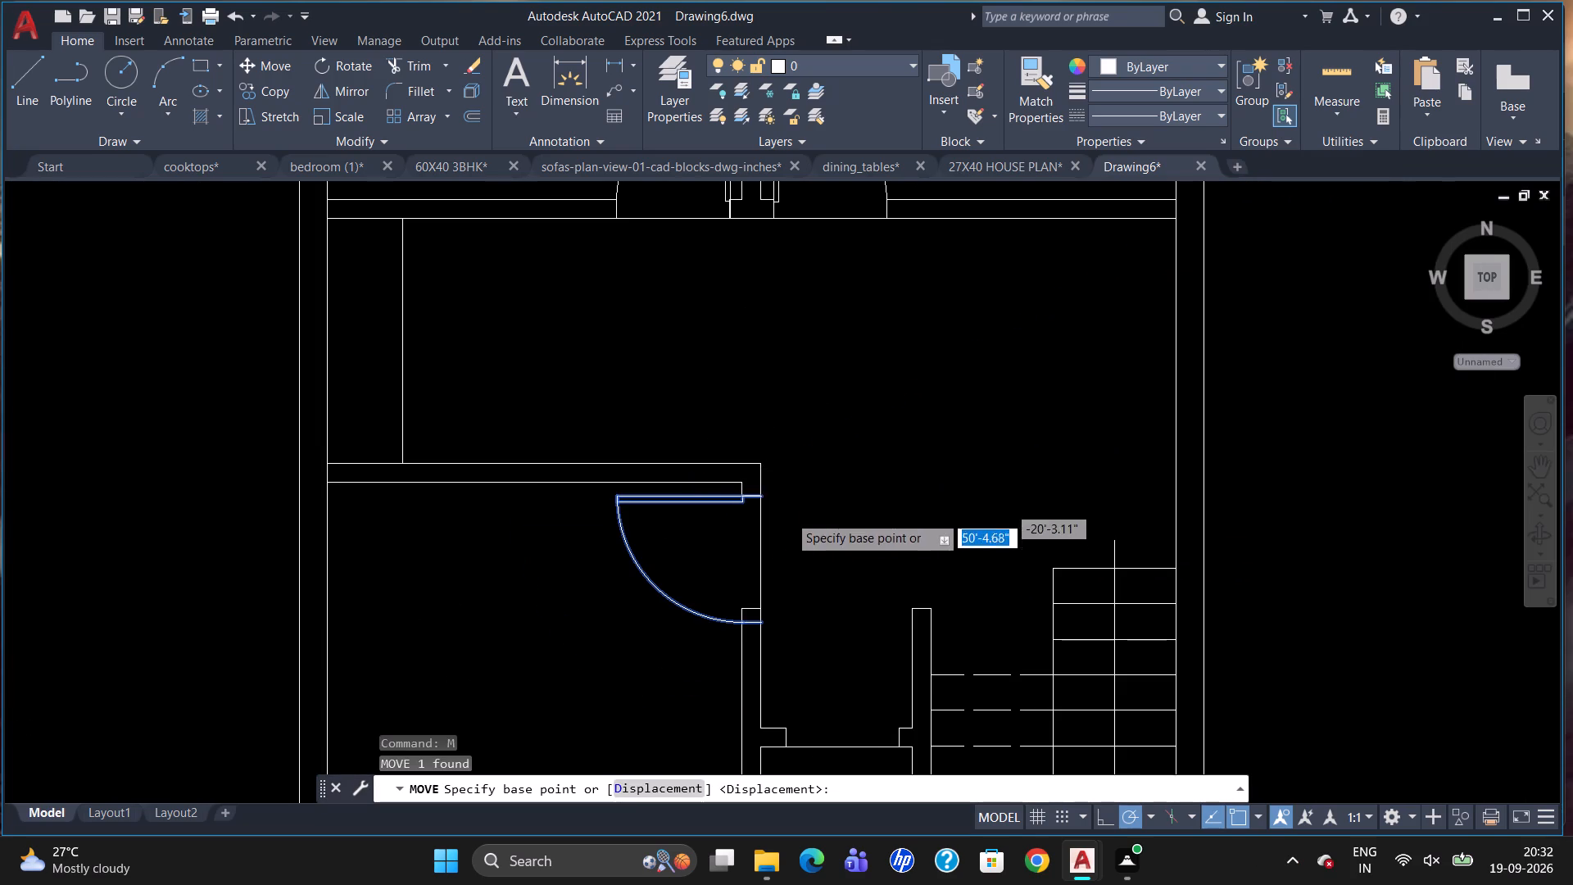
scroll(788, 515, "up", 2)
left_click(683, 448)
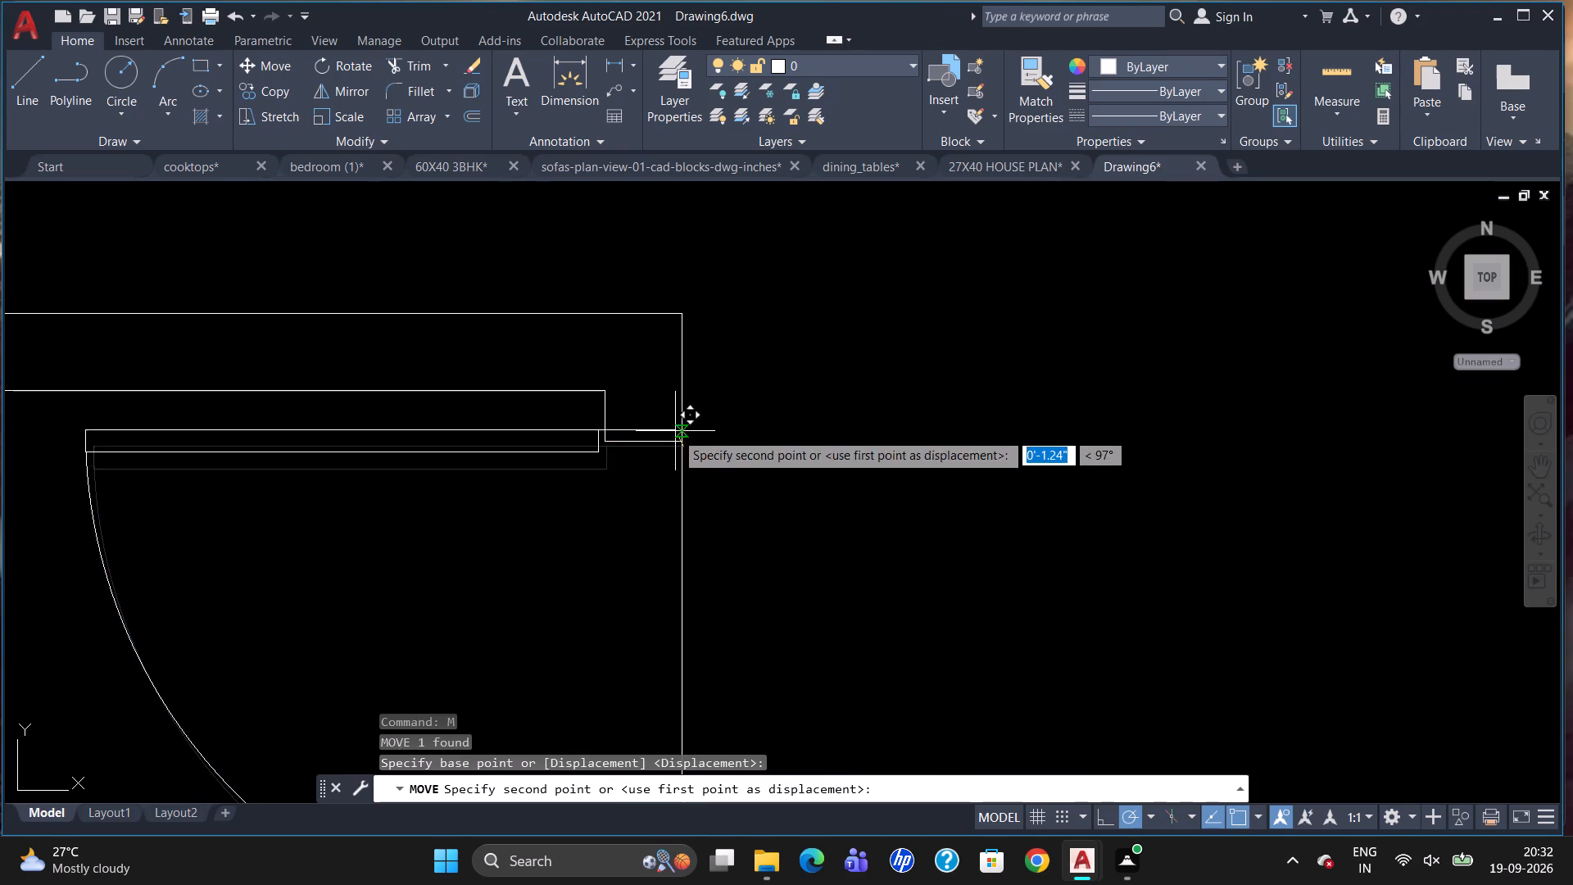
left_click(682, 441)
Scale the middle-left room's door down from its hinge corner by a factor of about 0.9.
scroll(715, 424, "down", 1)
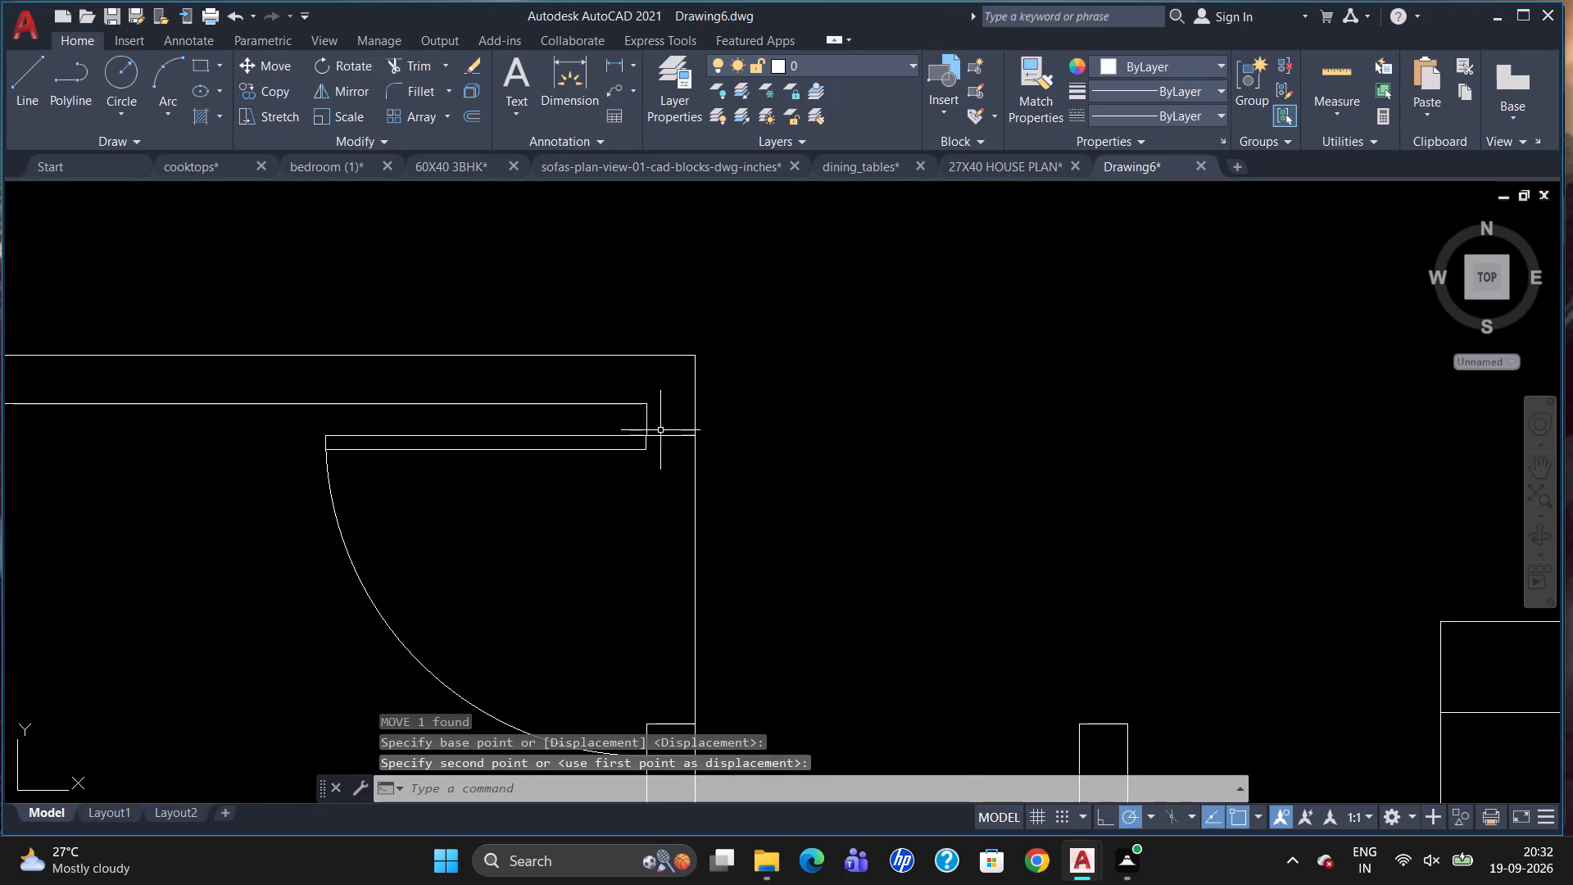
left_click_drag(663, 439, 674, 434)
scroll(744, 394, "down", 1)
left_click(694, 416)
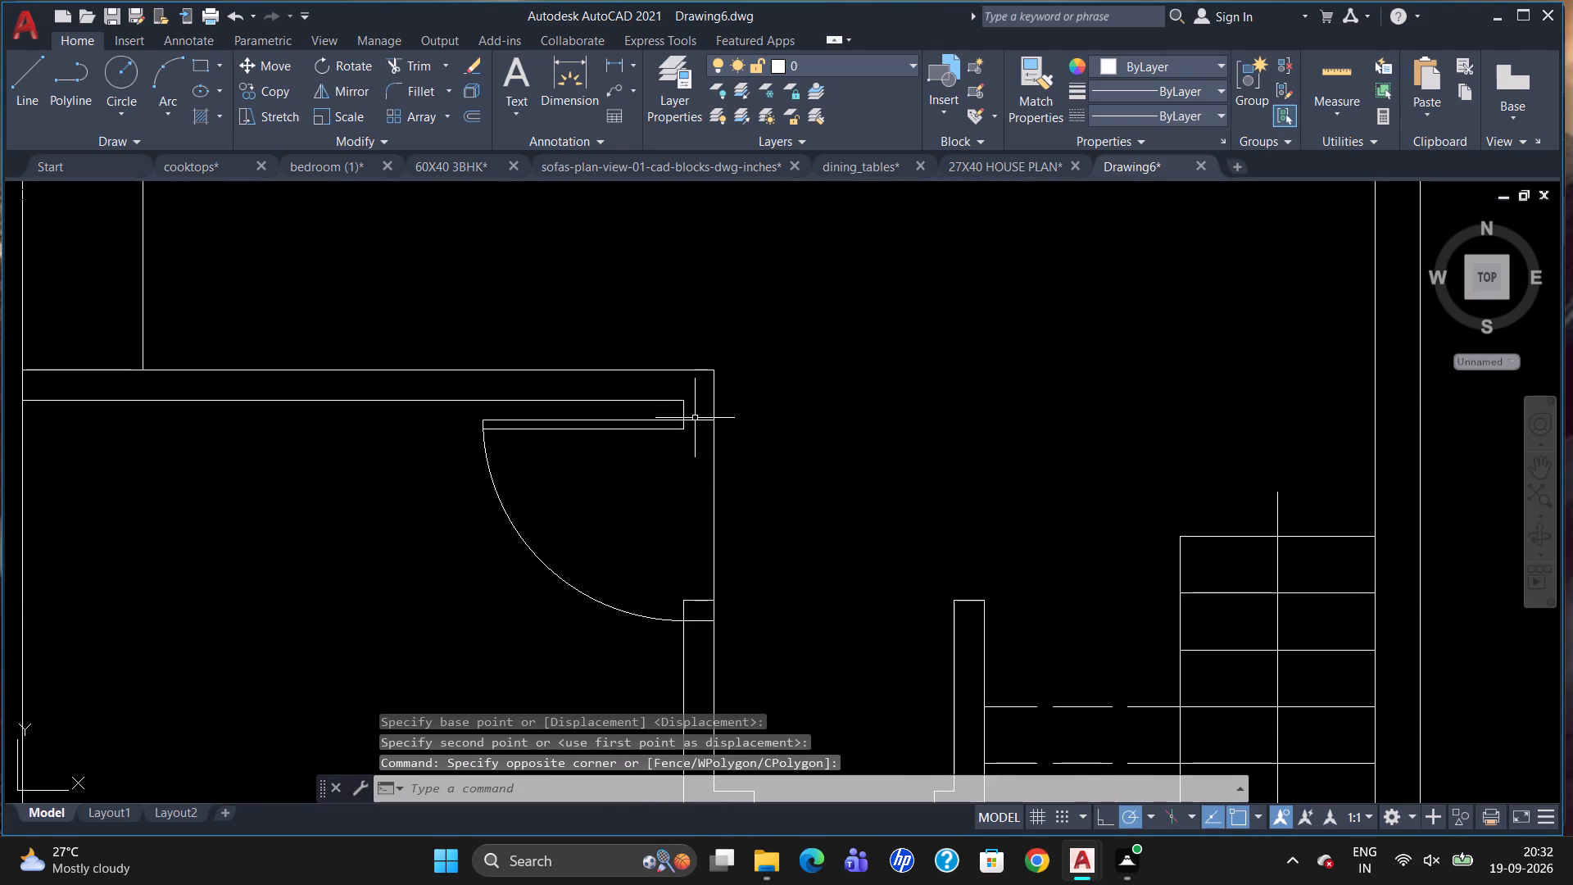
left_click(695, 418)
type("SC")
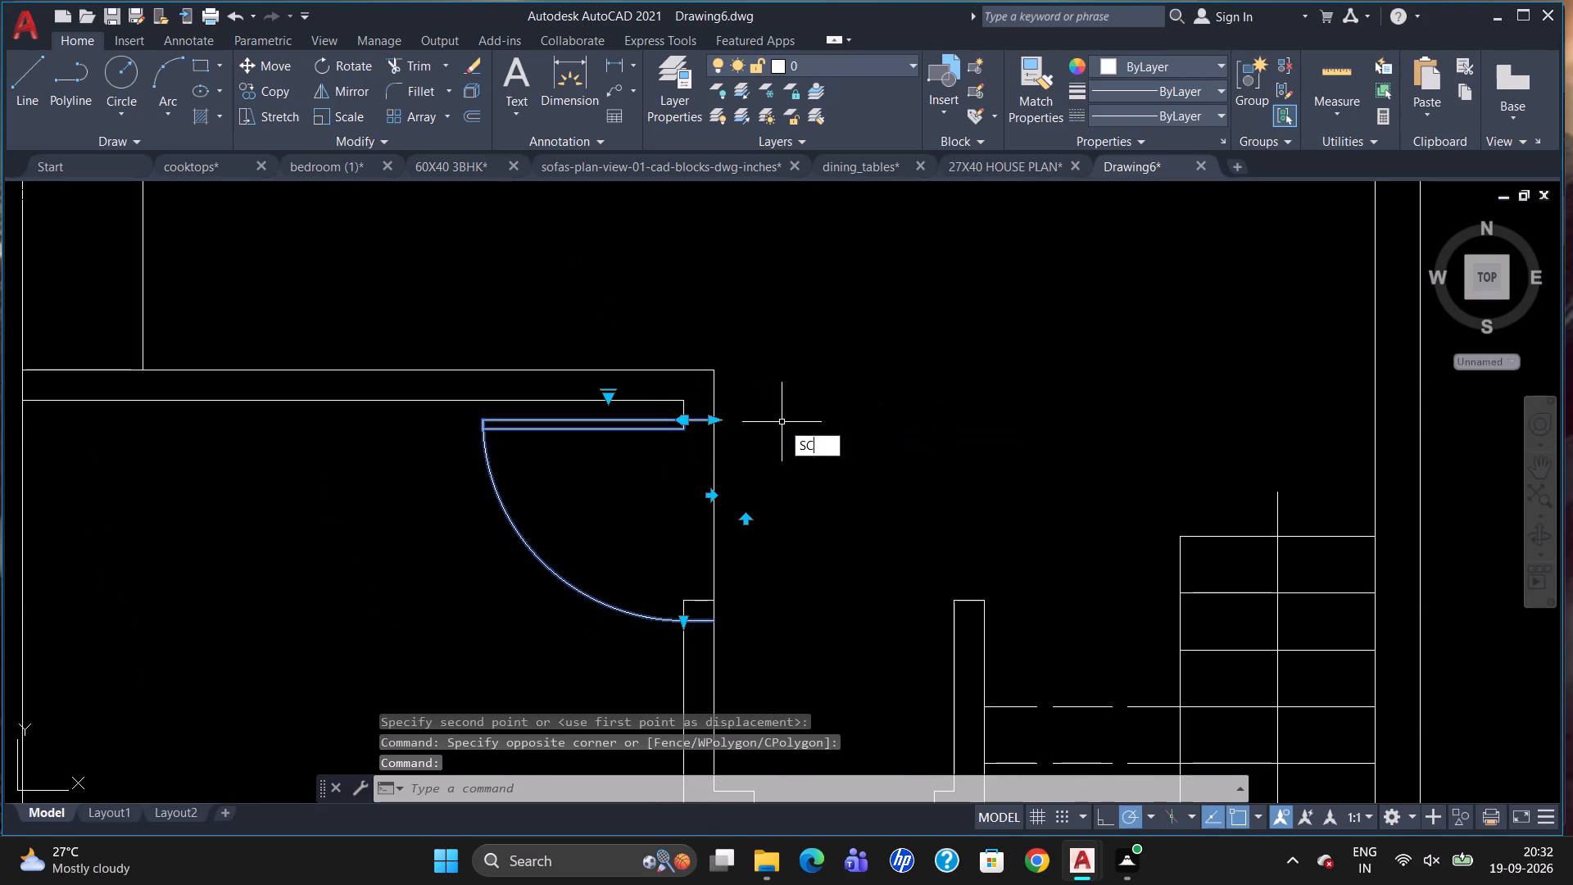
key("Return")
left_click_drag(724, 419, 726, 420)
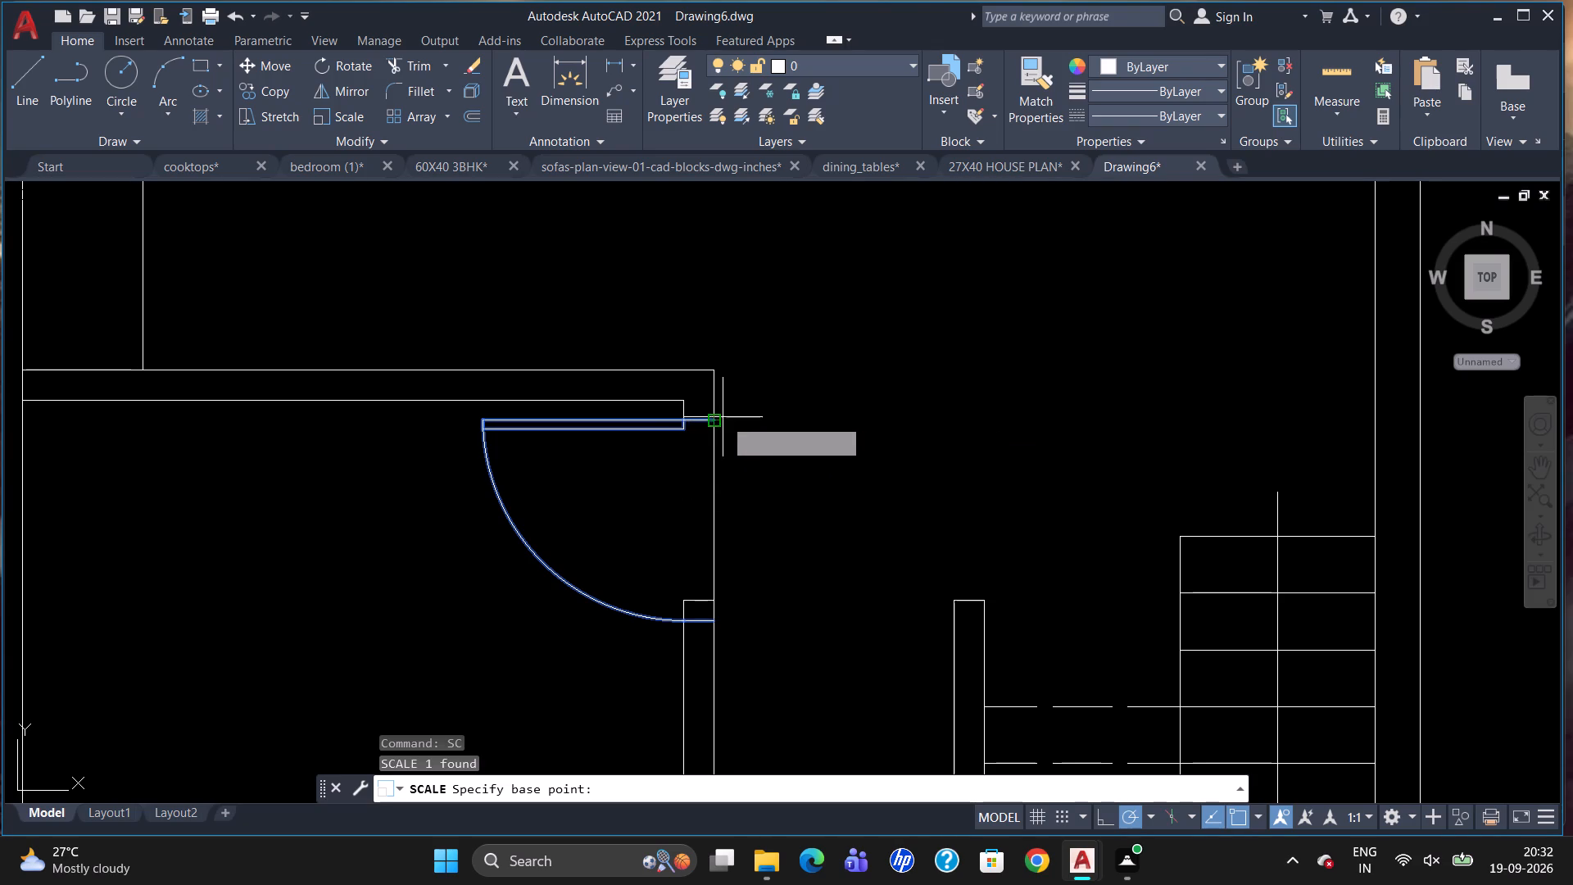
left_click_drag(726, 420, 732, 429)
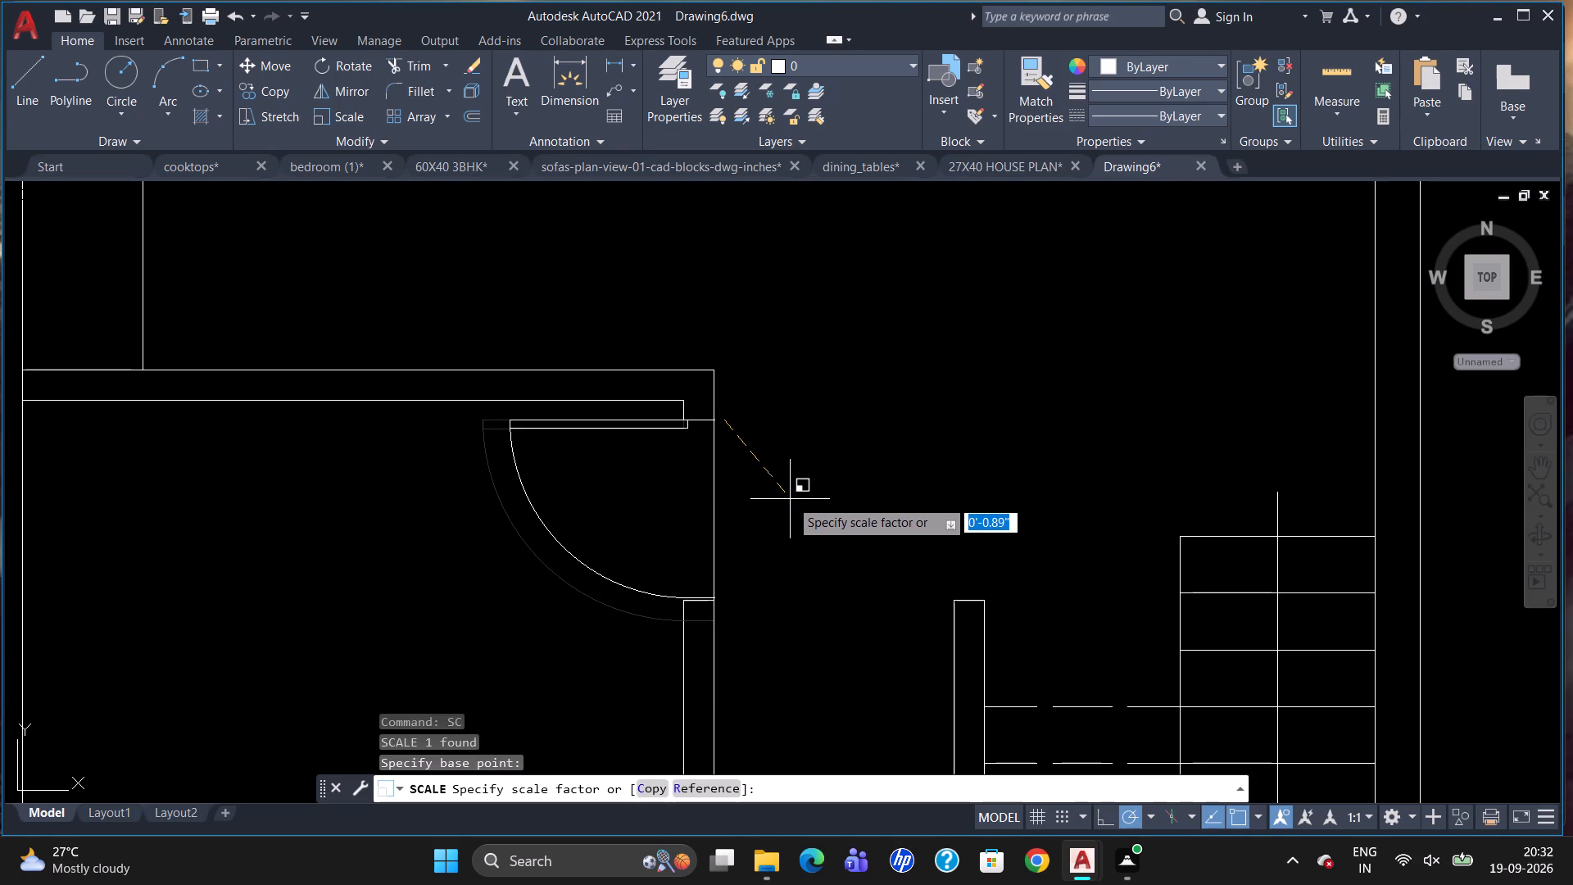
left_click(794, 502)
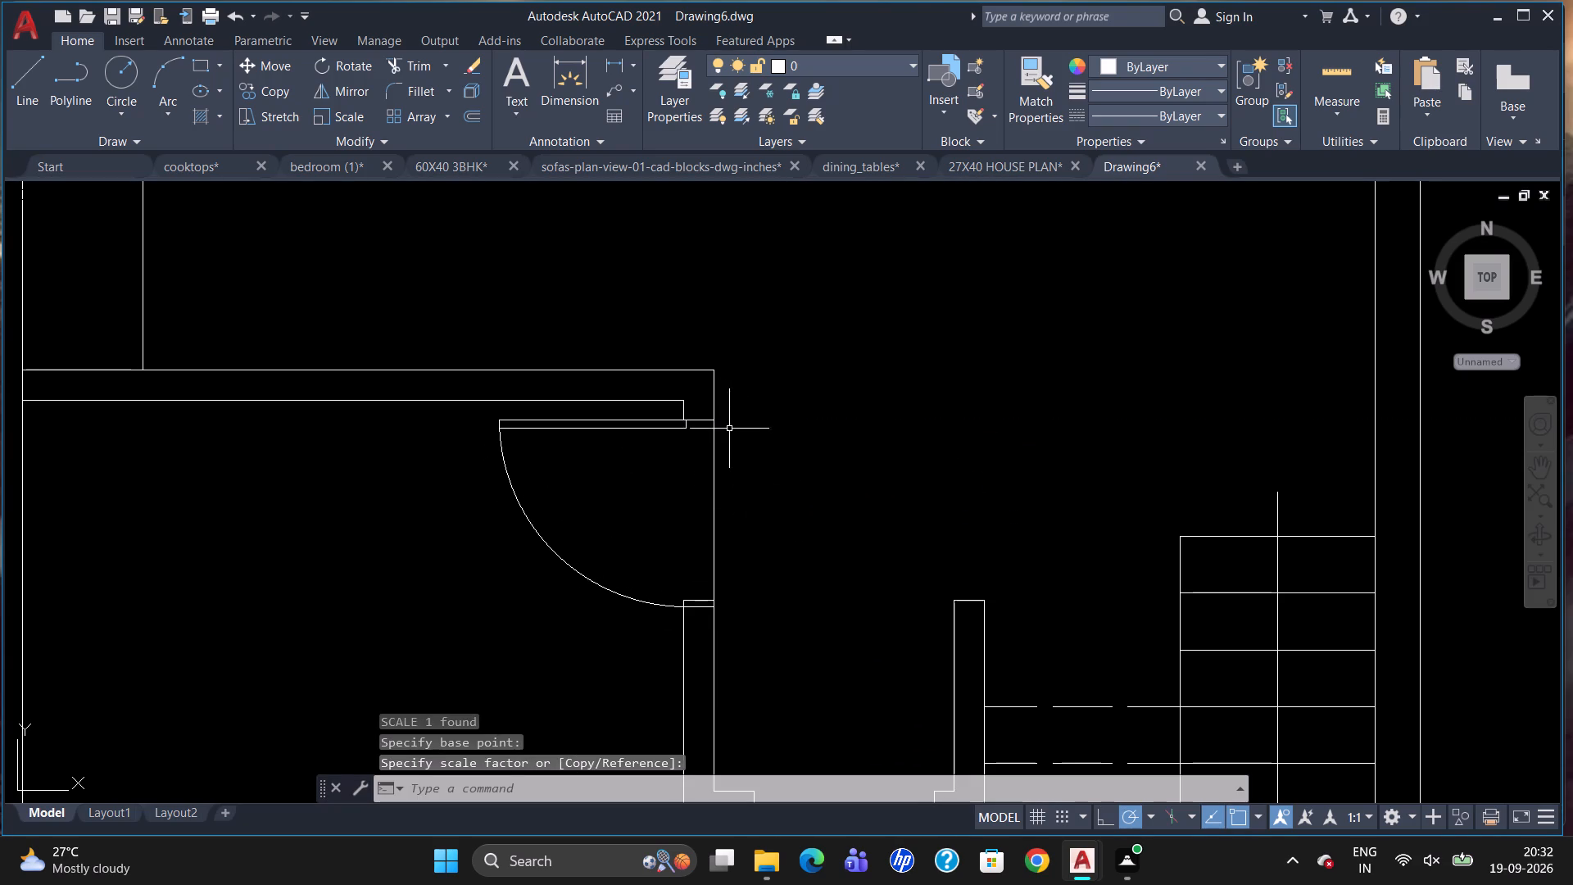
Scale the middle-left room's door slightly down again from its hinge corner to match the opening's width.
left_click(686, 429)
type("SC")
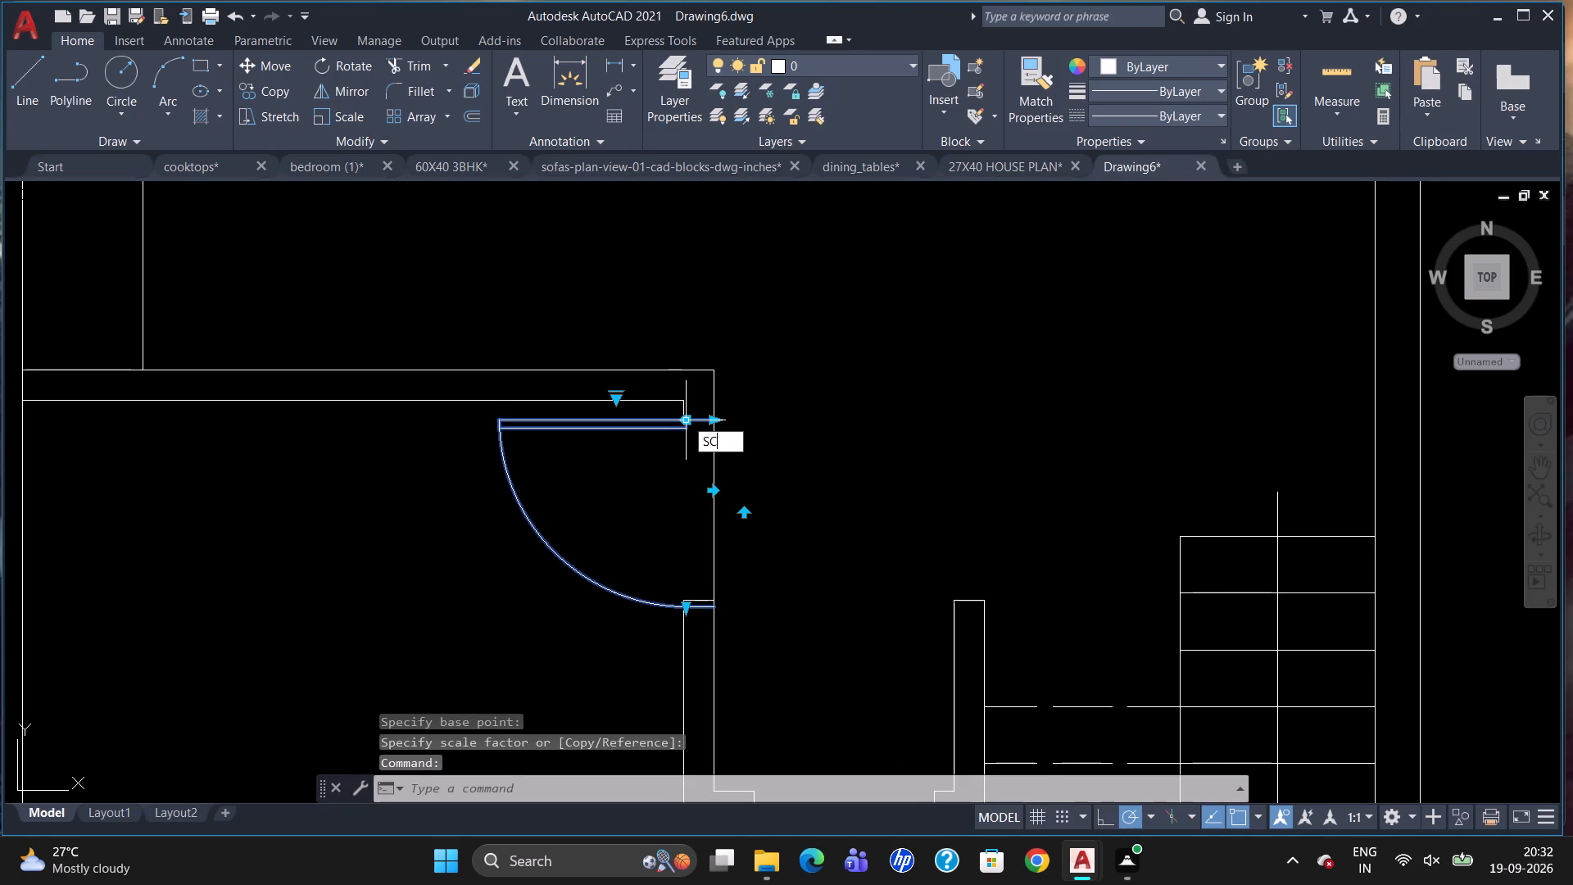
key("Return")
left_click_drag(718, 421, 732, 433)
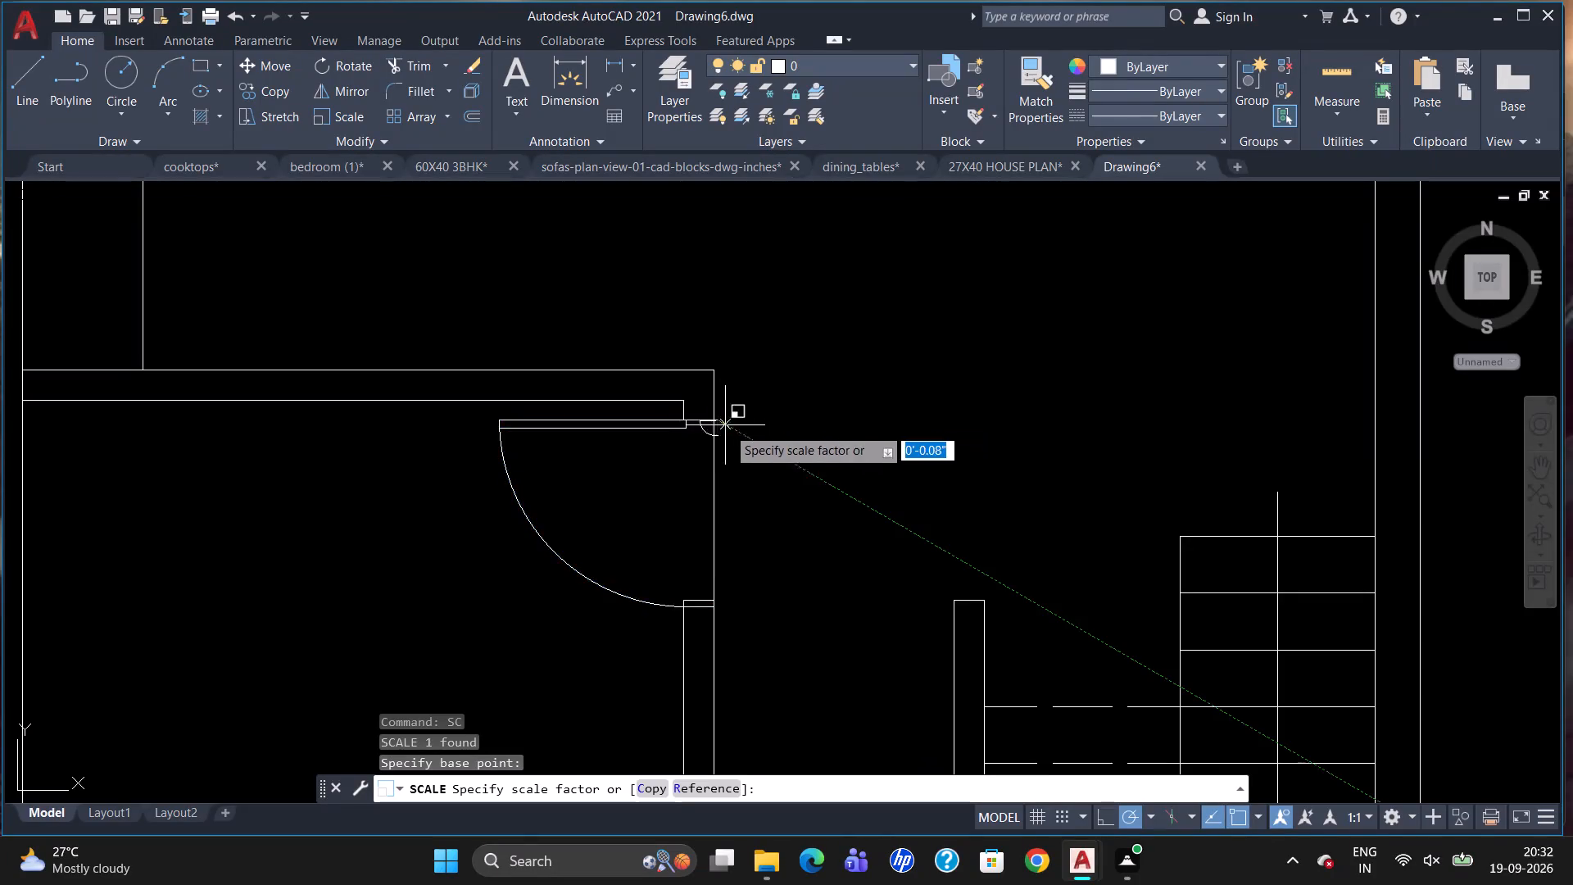
left_click_drag(732, 433, 734, 435)
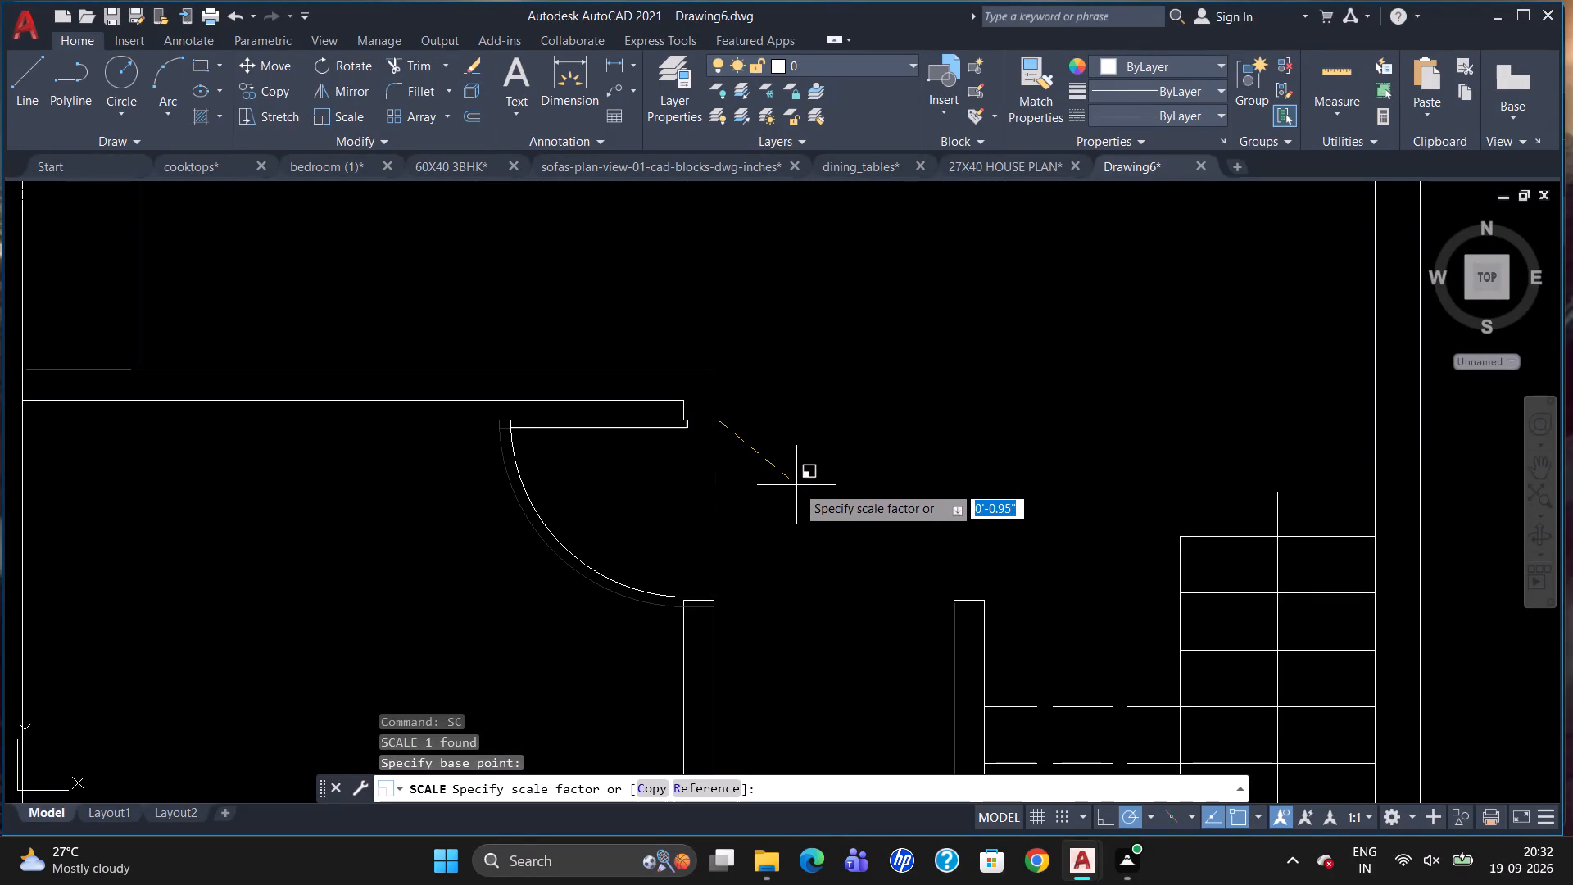
left_click(796, 488)
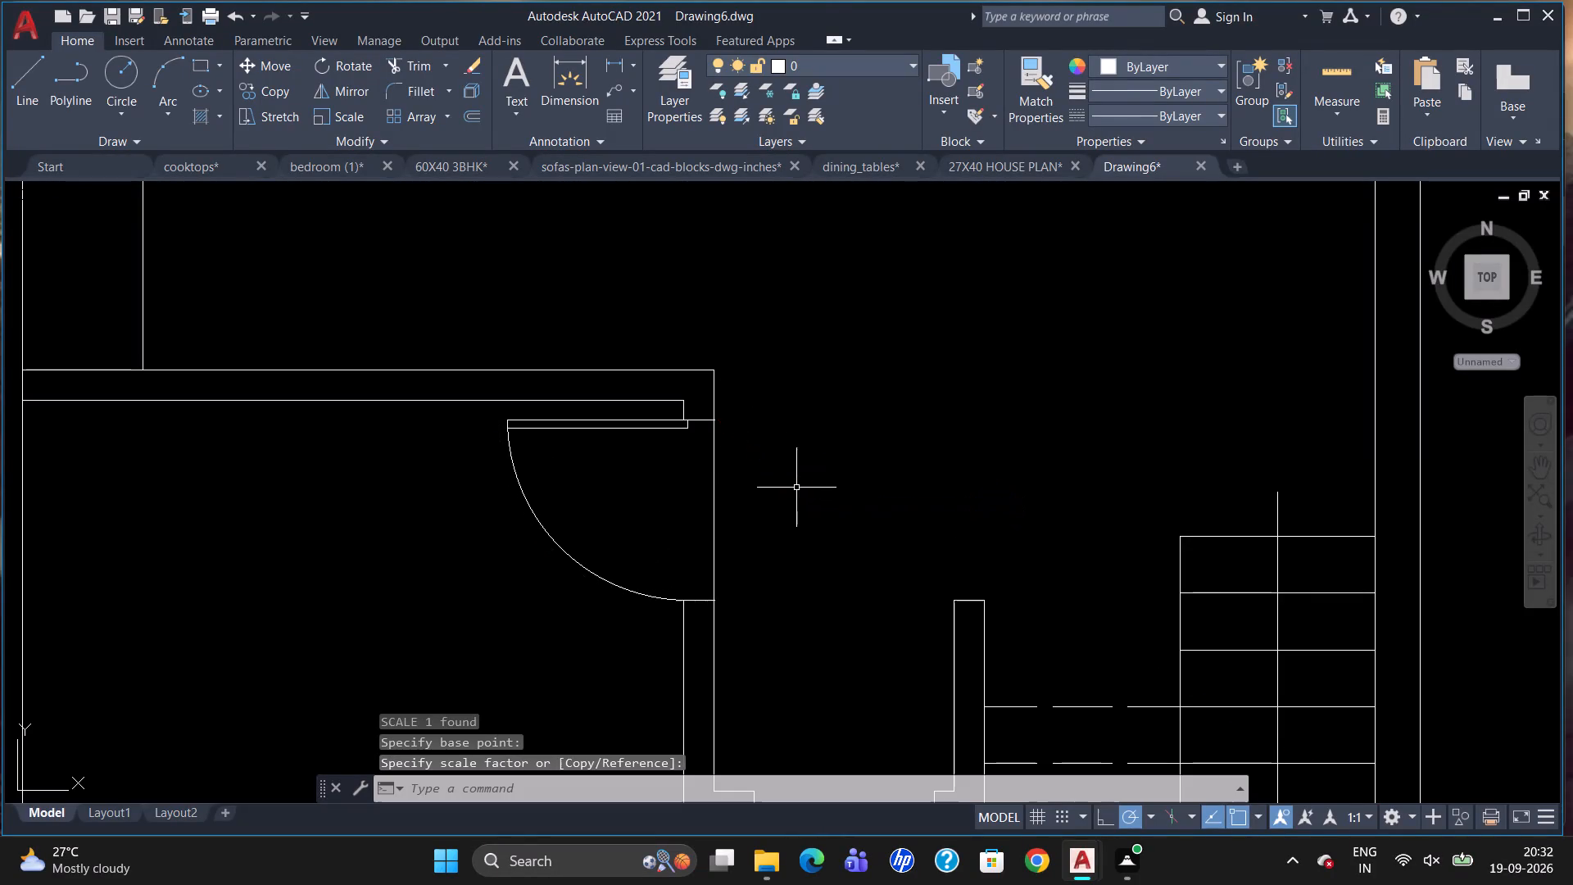
Mirror the spare door block outside the plan about a nearly vertical line to its right, keeping the original.
scroll(701, 423, "down", 4)
scroll(691, 425, "up", 1)
scroll(708, 505, "down", 1)
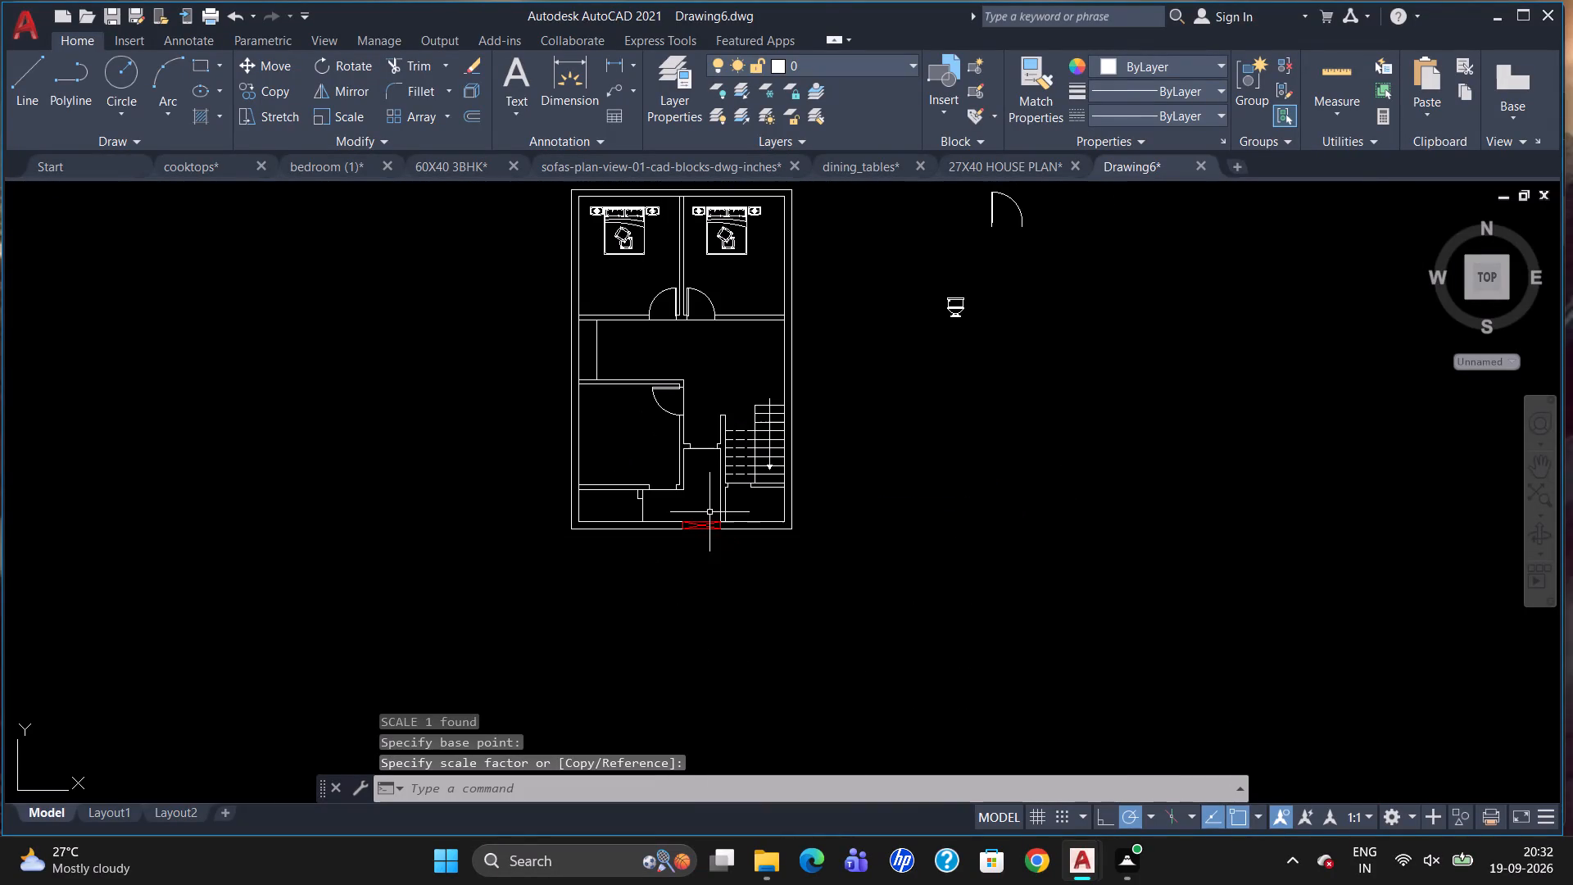
scroll(784, 306, "up", 1)
scroll(789, 504, "down", 1)
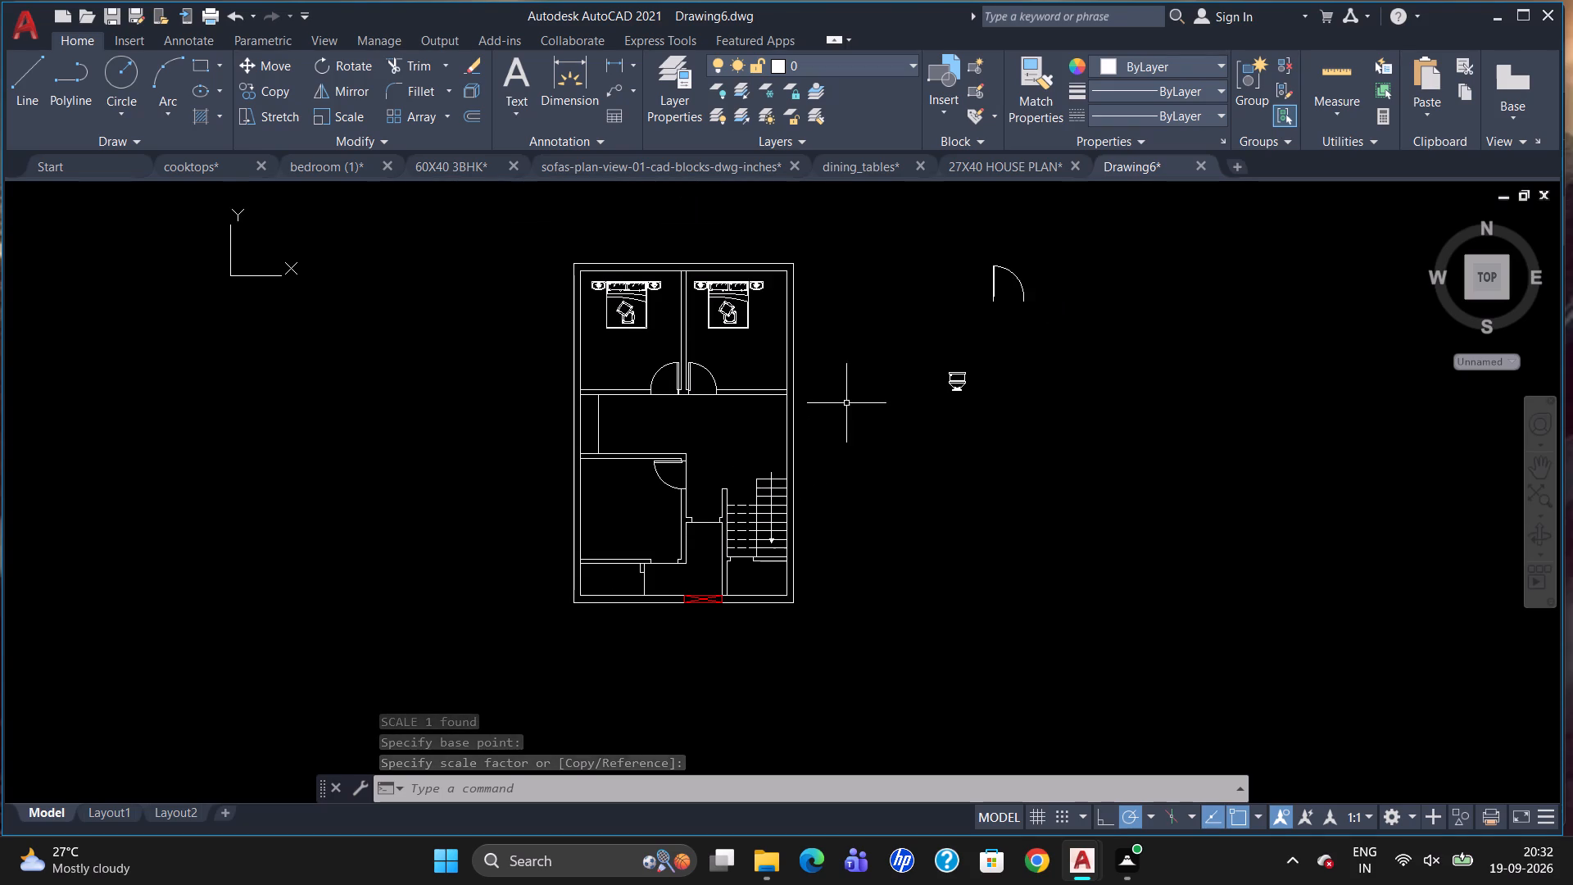
left_click(994, 284)
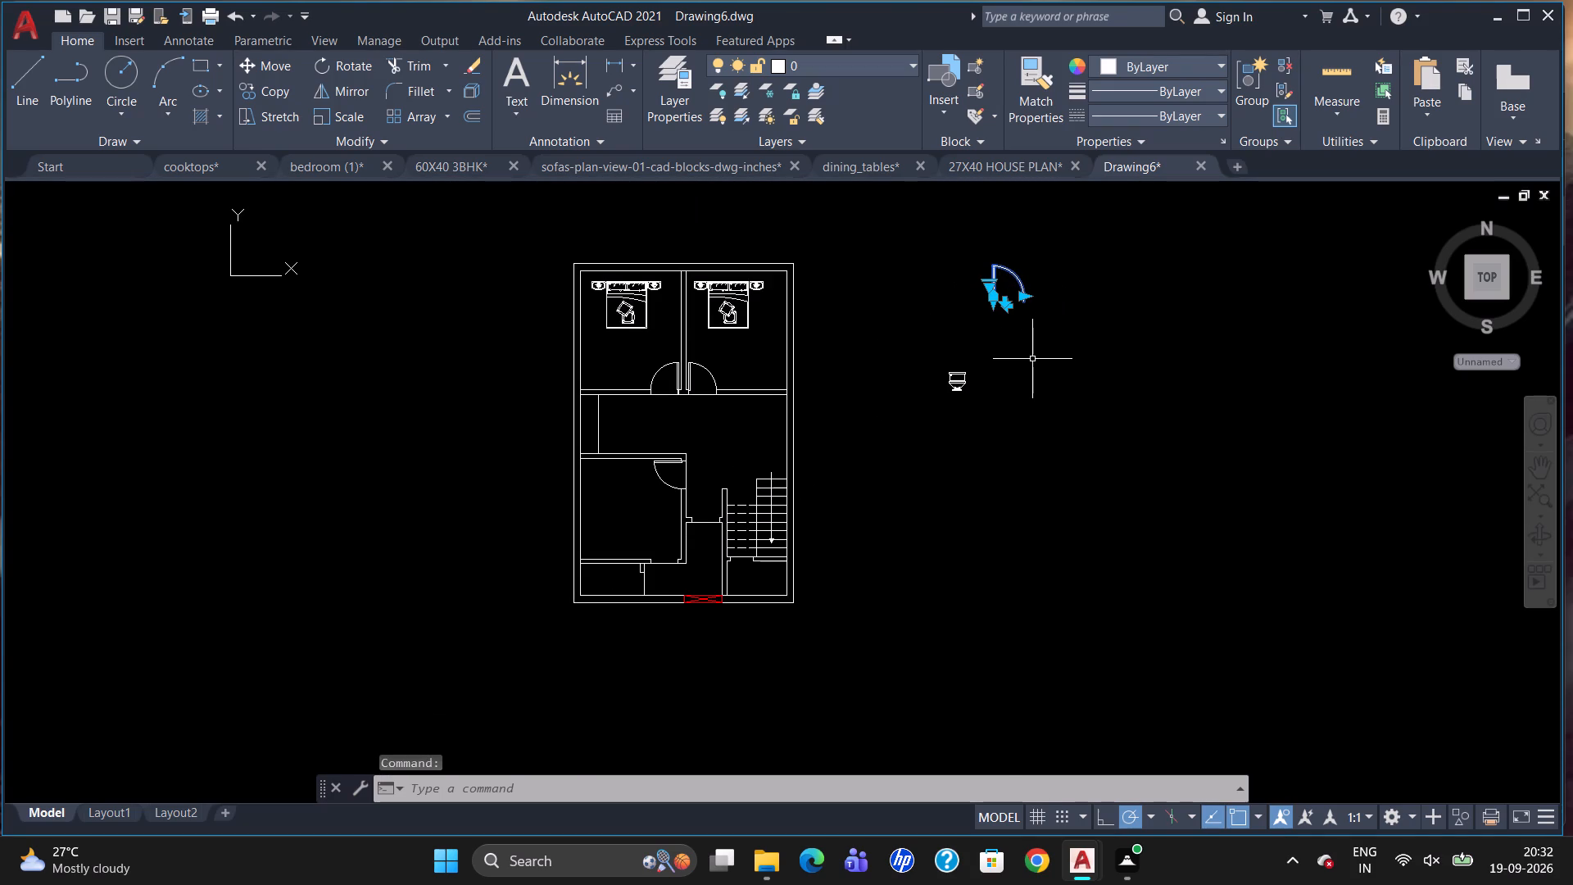
type("MI")
key("Return")
left_click_drag(1085, 247, 1116, 335)
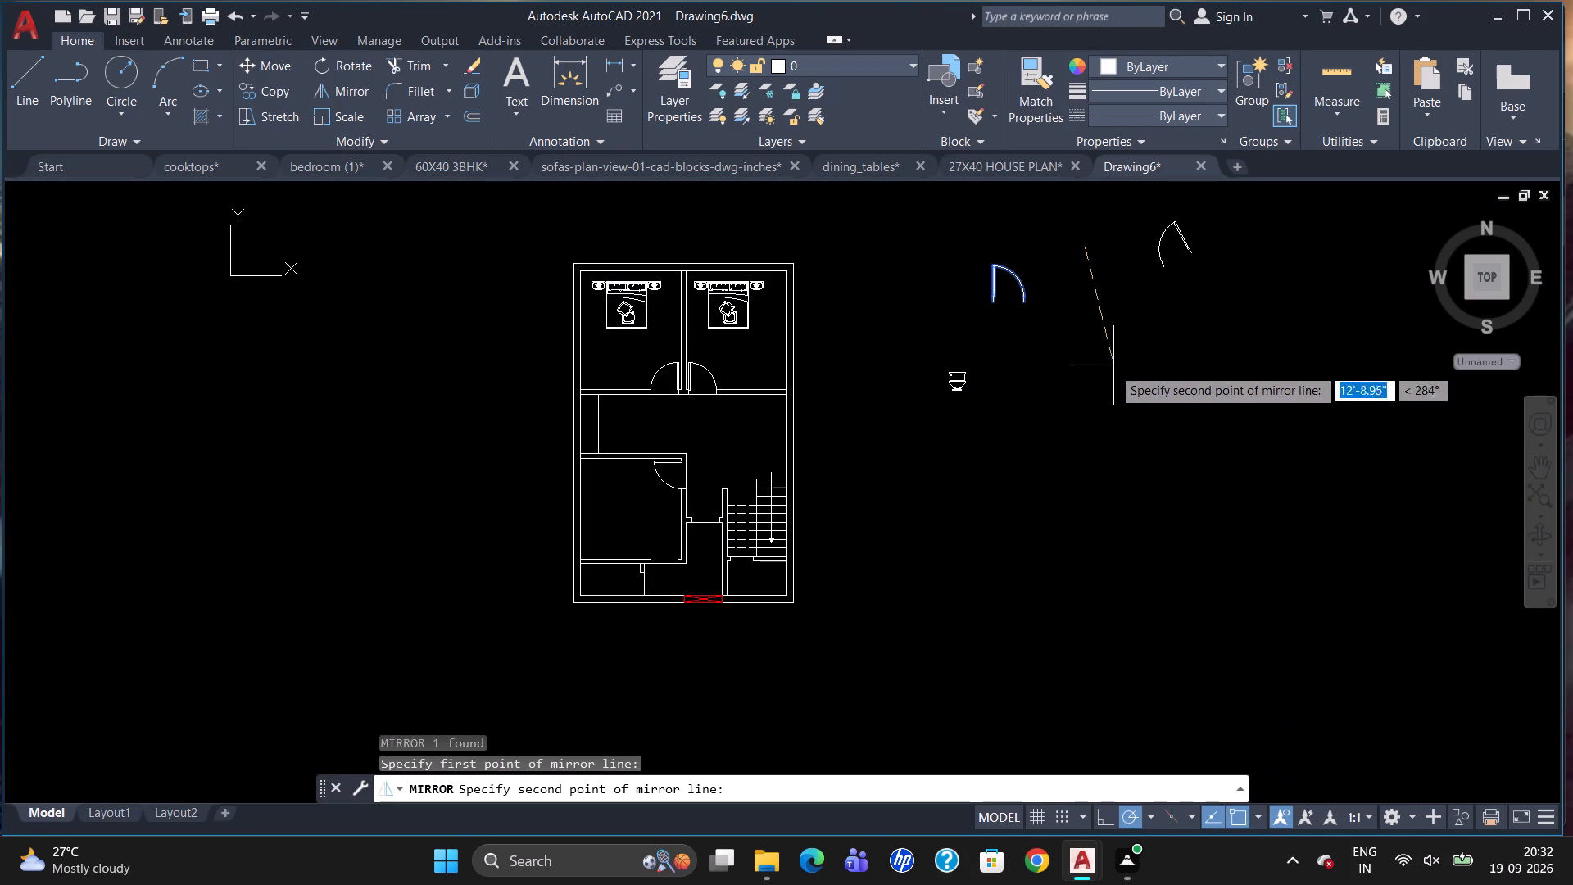
left_click_drag(1095, 455, 1100, 462)
left_click_drag(1123, 525, 1091, 447)
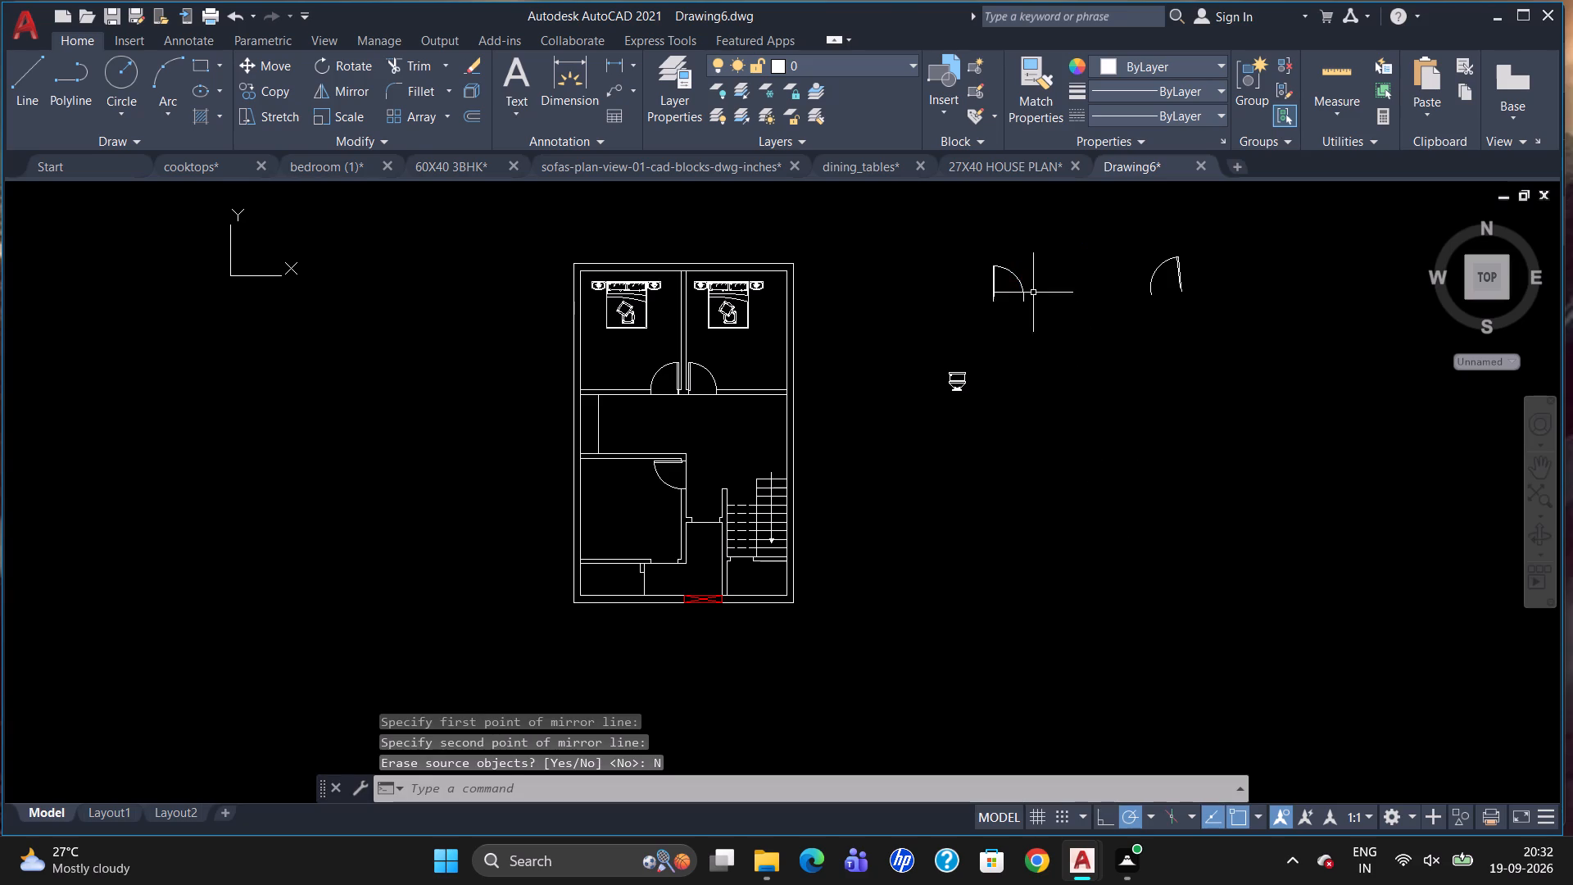
Rotate the original spare door block outside the plan 90° counterclockwise about its upper corner so its leaf lies horizontal.
left_click(996, 275)
key("r")
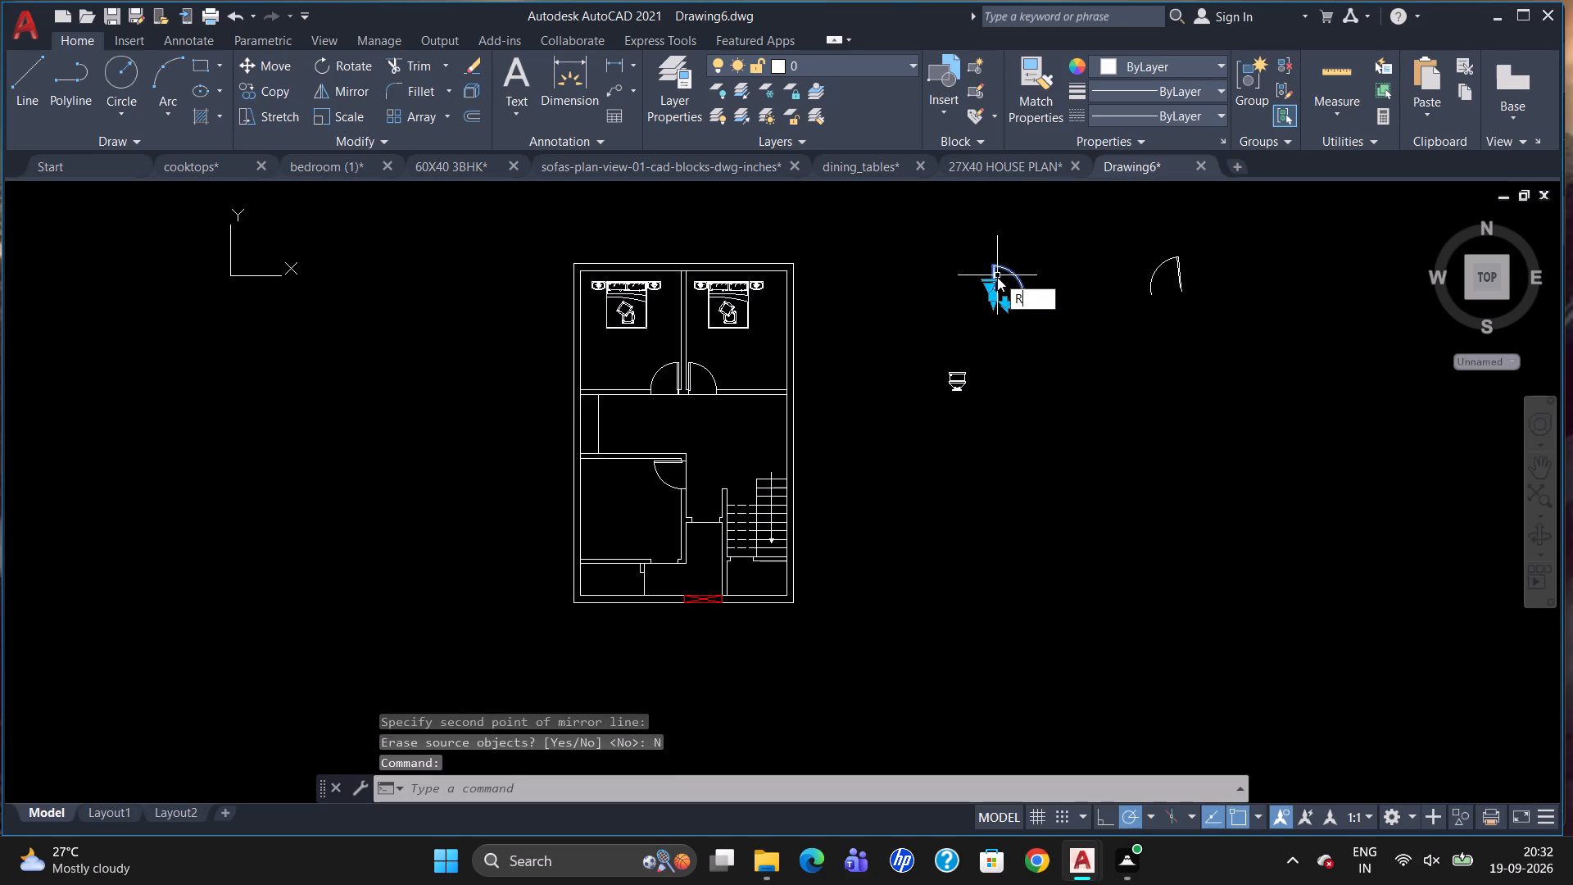
key("o")
key("Return")
left_click_drag(1001, 263, 1029, 284)
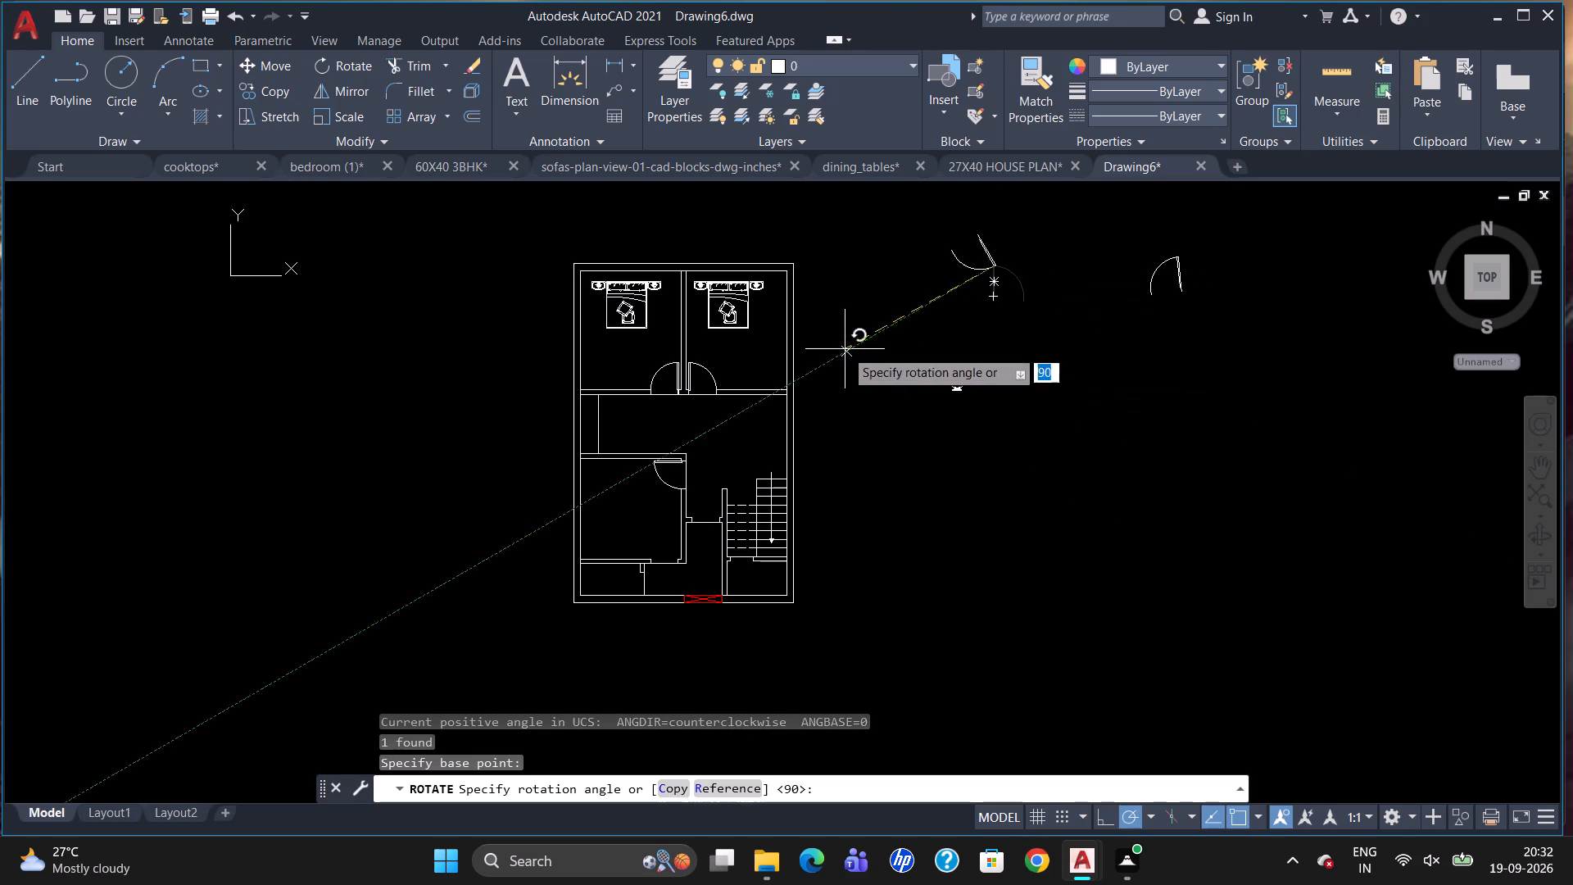
scroll(1001, 232, "up", 2)
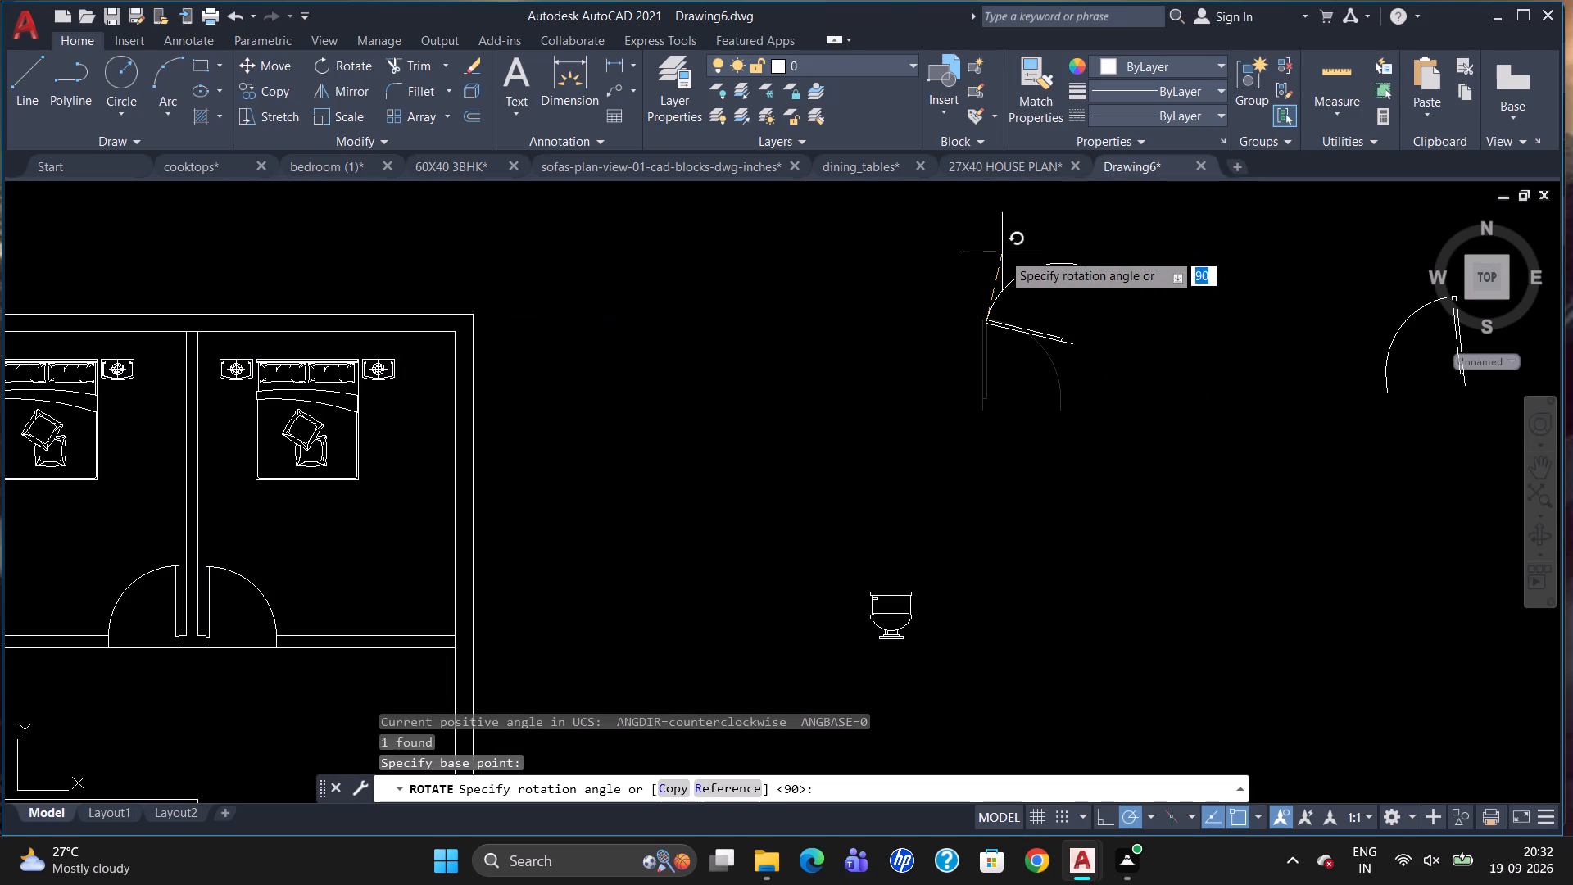
left_click_drag(986, 220, 992, 275)
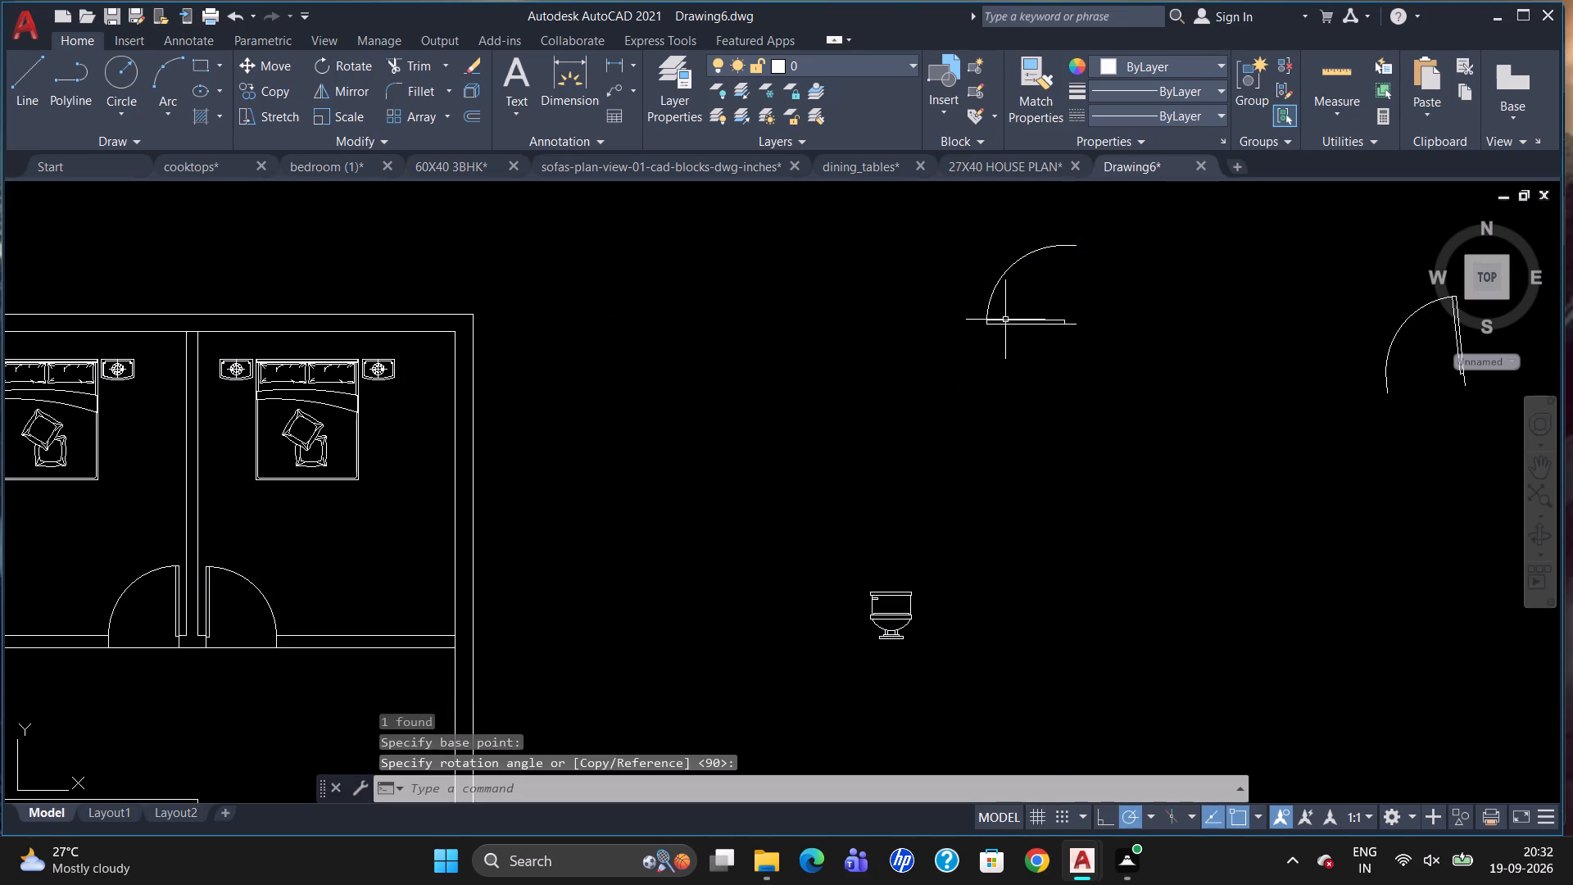
Move the rotated door into the bottom-left room, placing its lower frame corner where the opening line meets the bottom wall's inner face.
left_click(1005, 321)
scroll(1048, 289, "down", 2)
key("m")
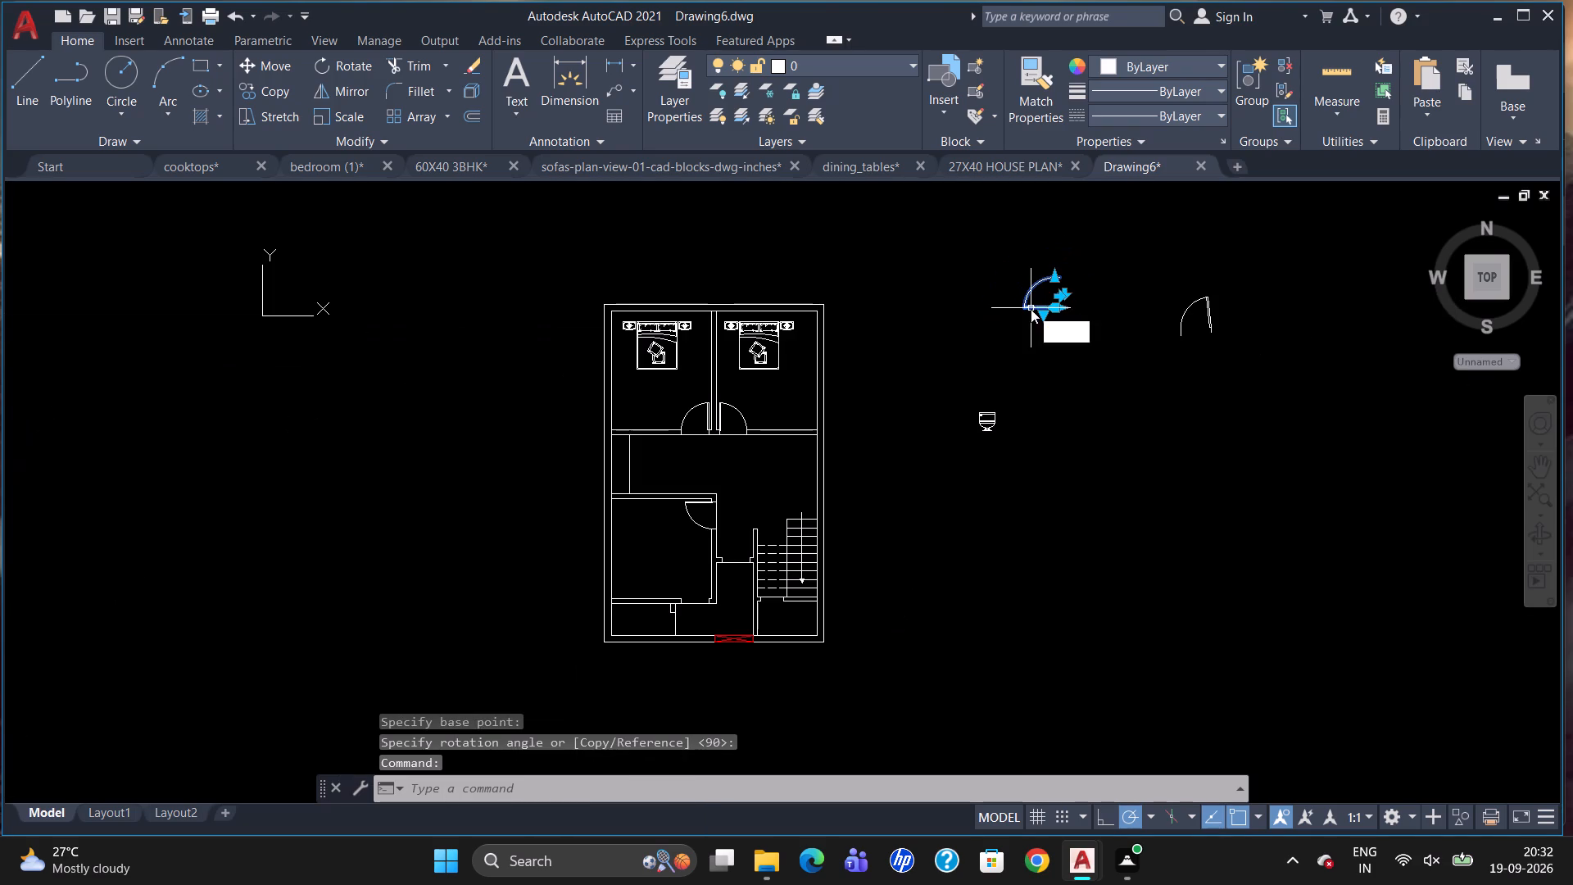
key("Return")
left_click_drag(1062, 312, 1052, 340)
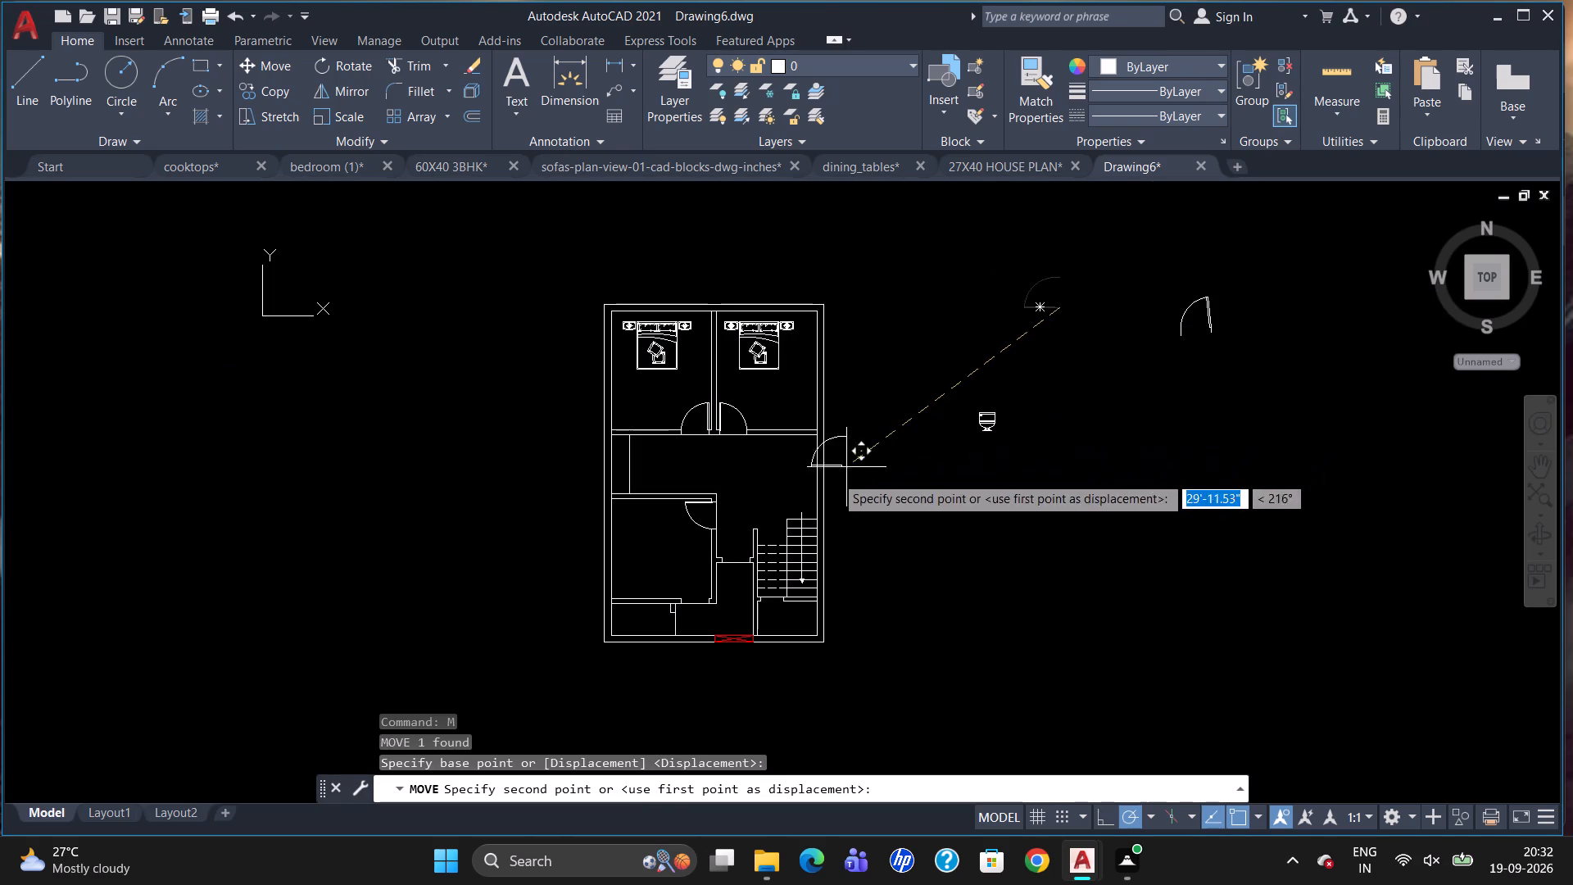
scroll(805, 524, "up", 2)
scroll(845, 502, "down", 1)
scroll(617, 685, "up", 1)
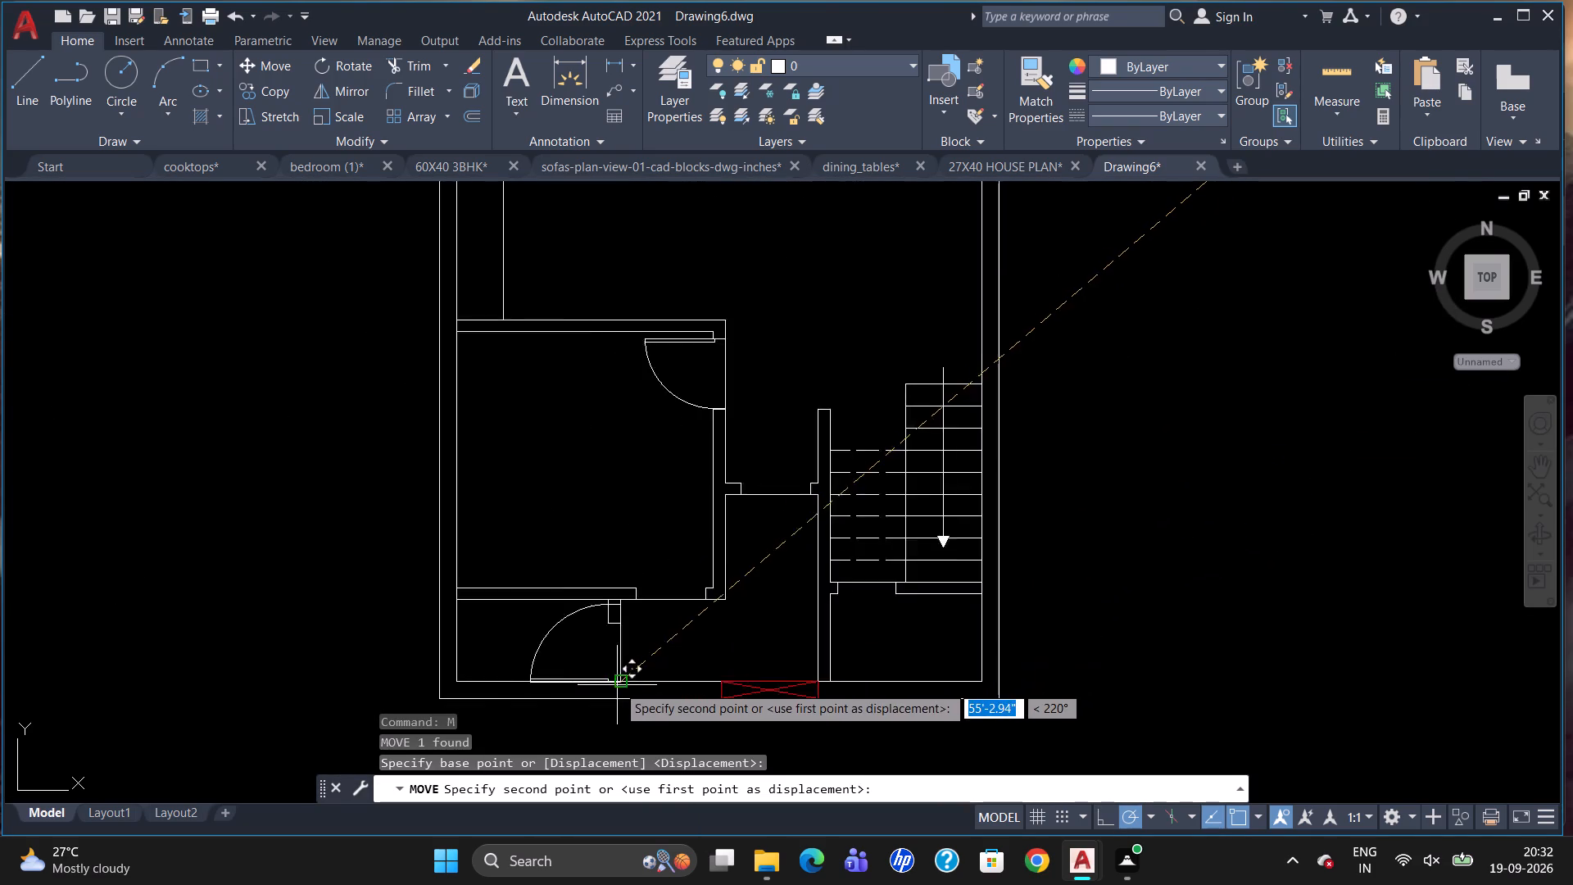
scroll(617, 685, "up", 3)
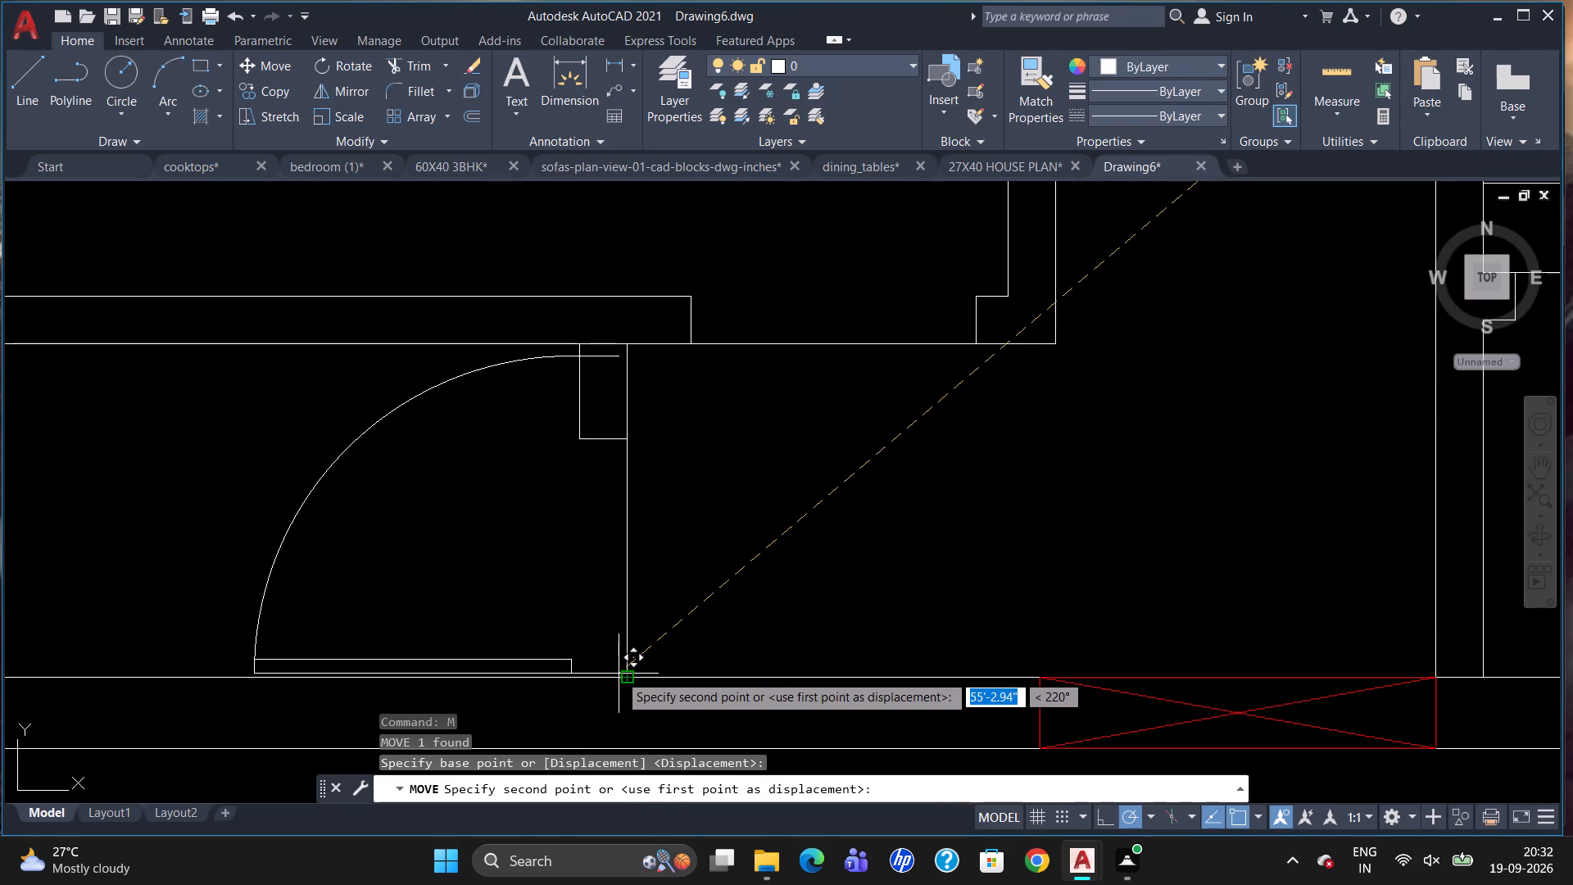
left_click(620, 679)
key("Escape")
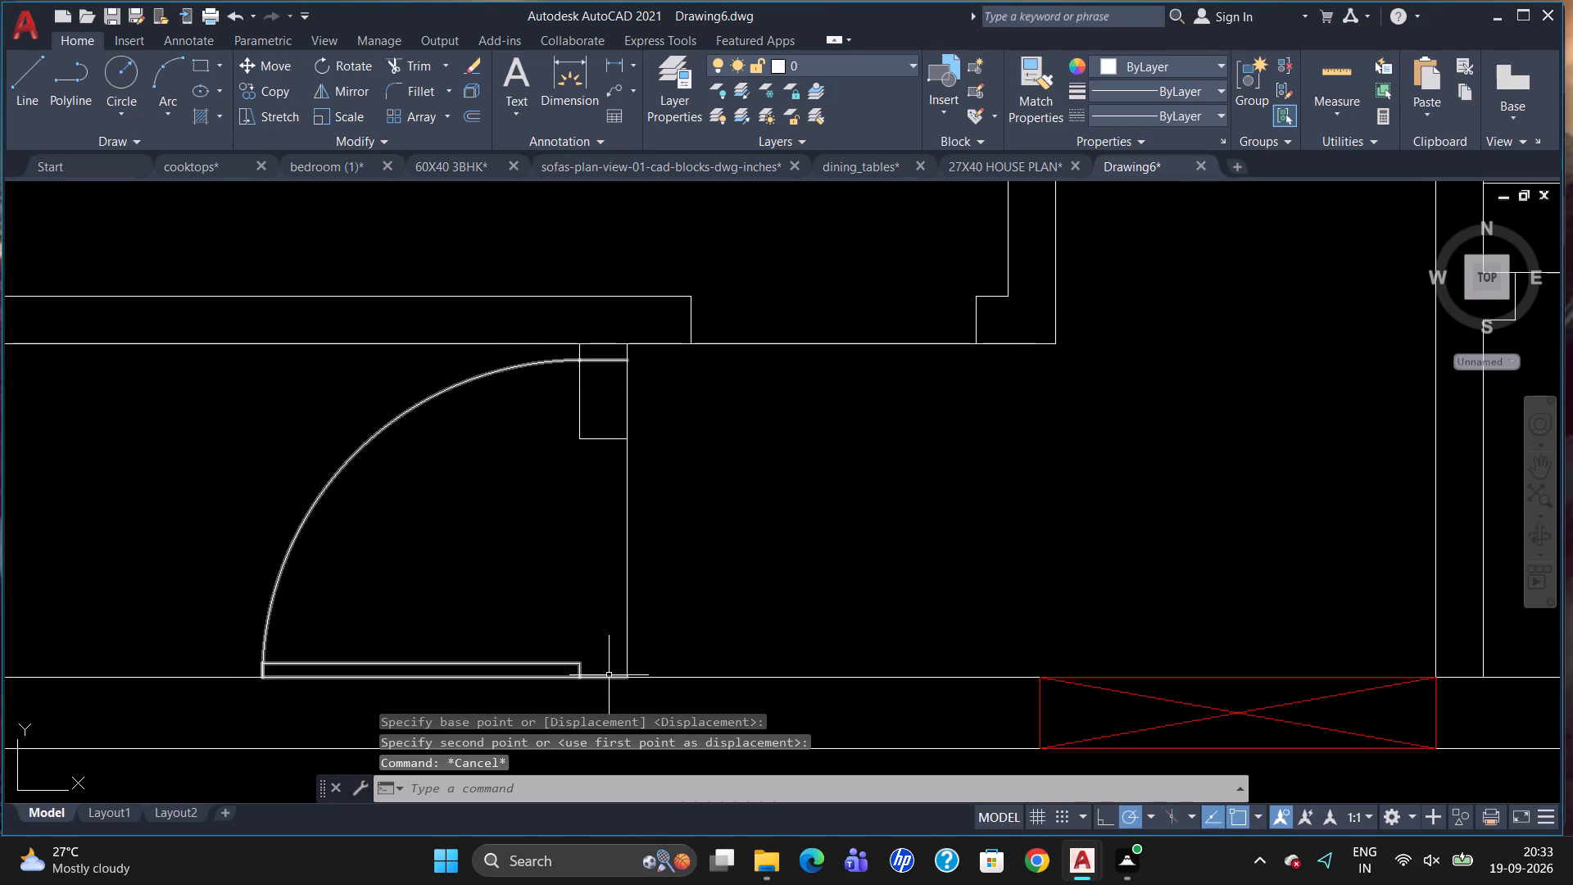
Scale the bottom-left room's door down from its lower frame corner by a factor of about 0.7 to fit the opening.
left_click(572, 669)
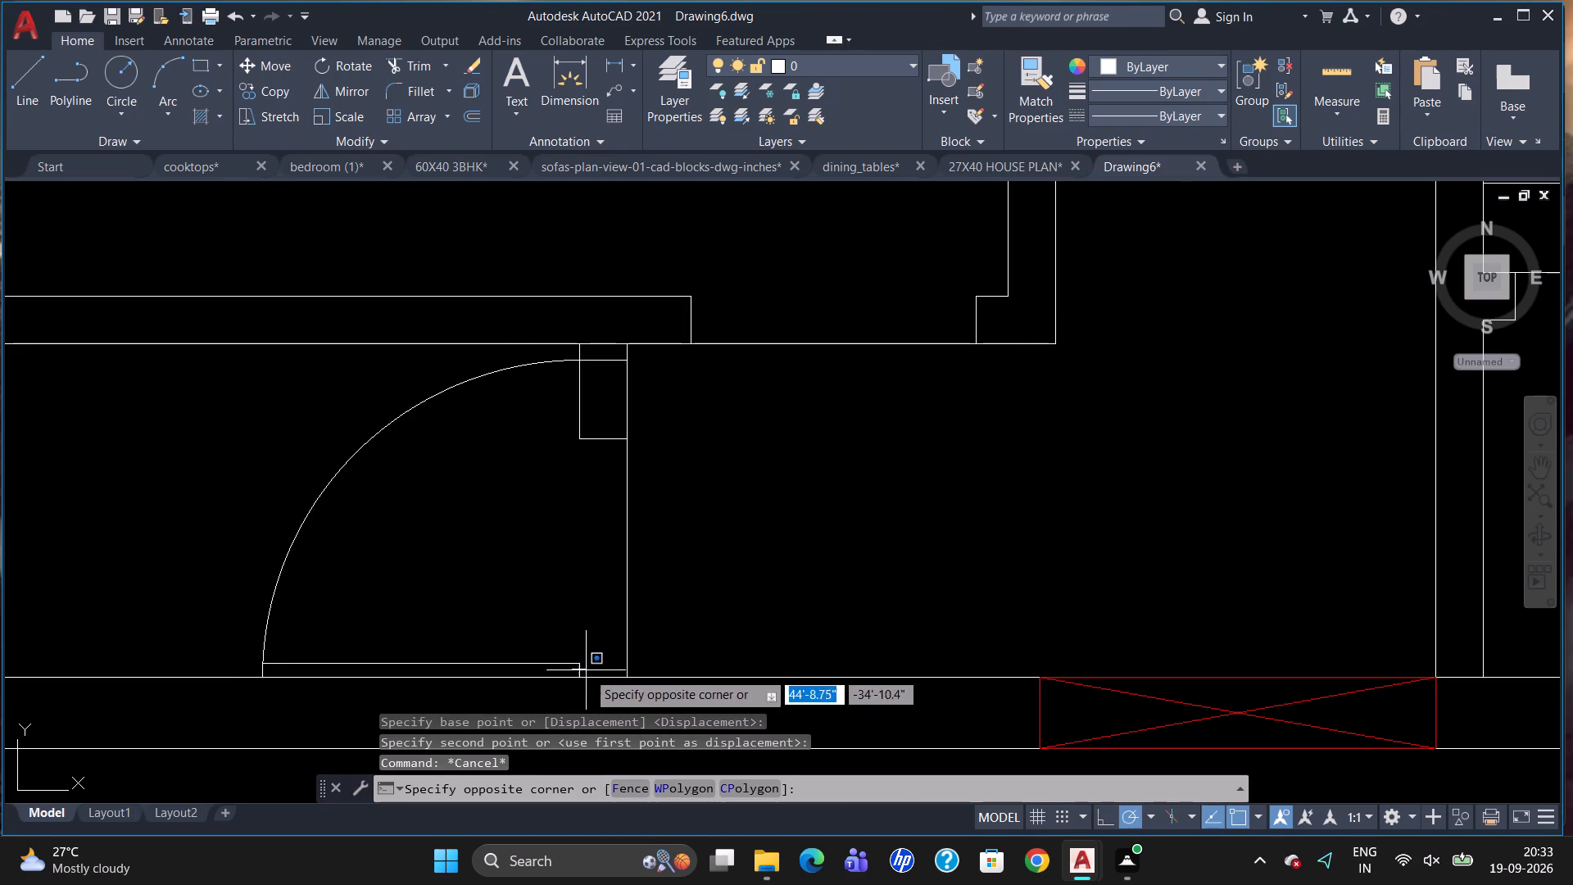
left_click(588, 673)
left_click(560, 664)
type("SC")
key("Return")
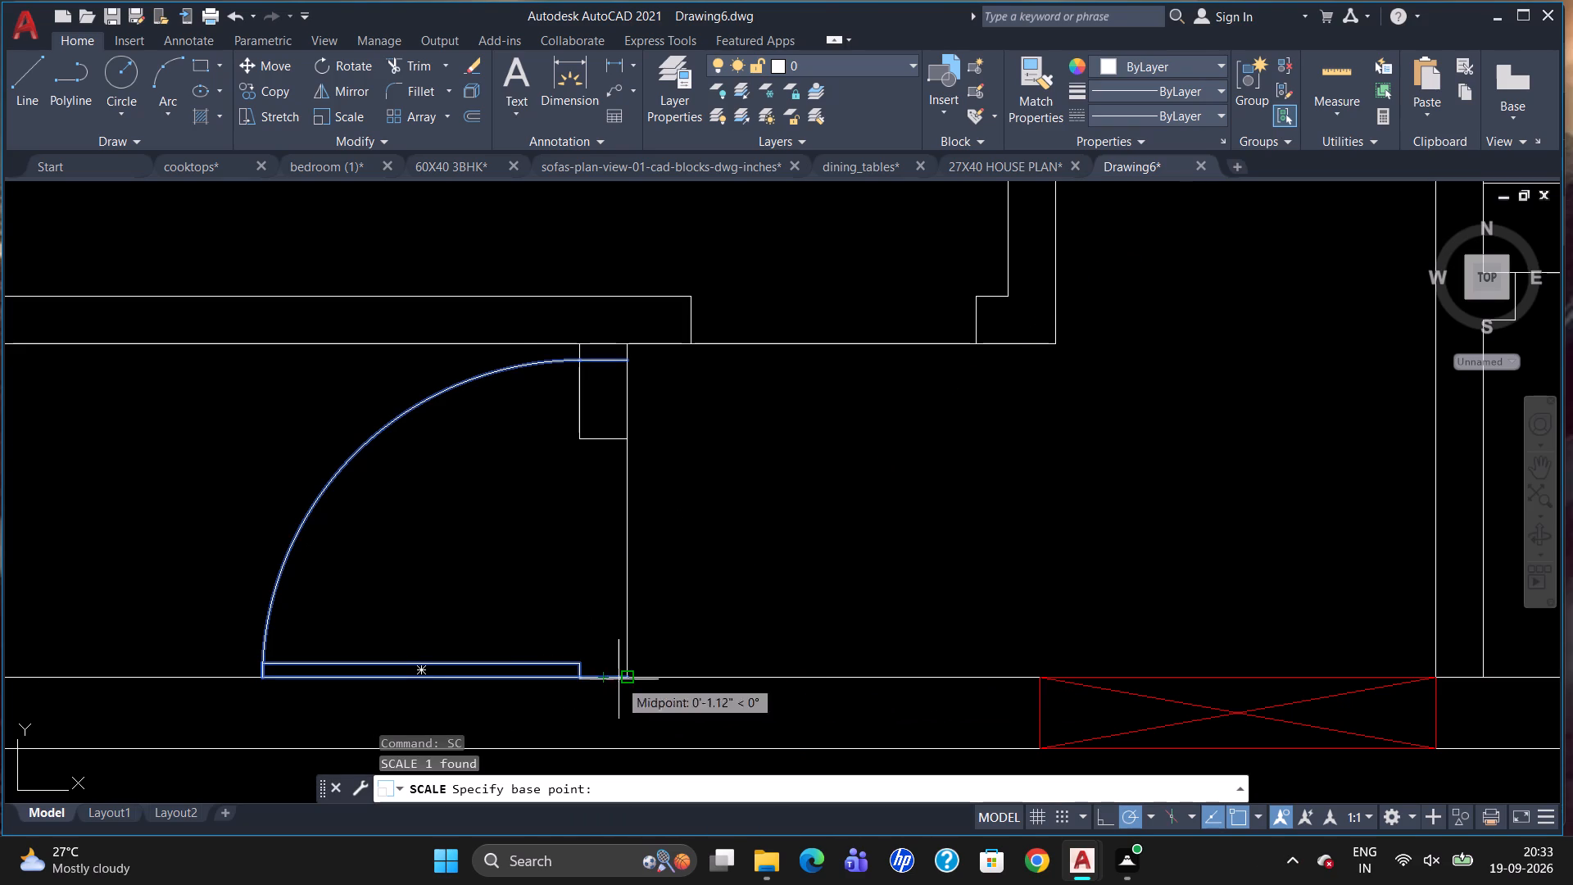
left_click_drag(624, 676, 623, 660)
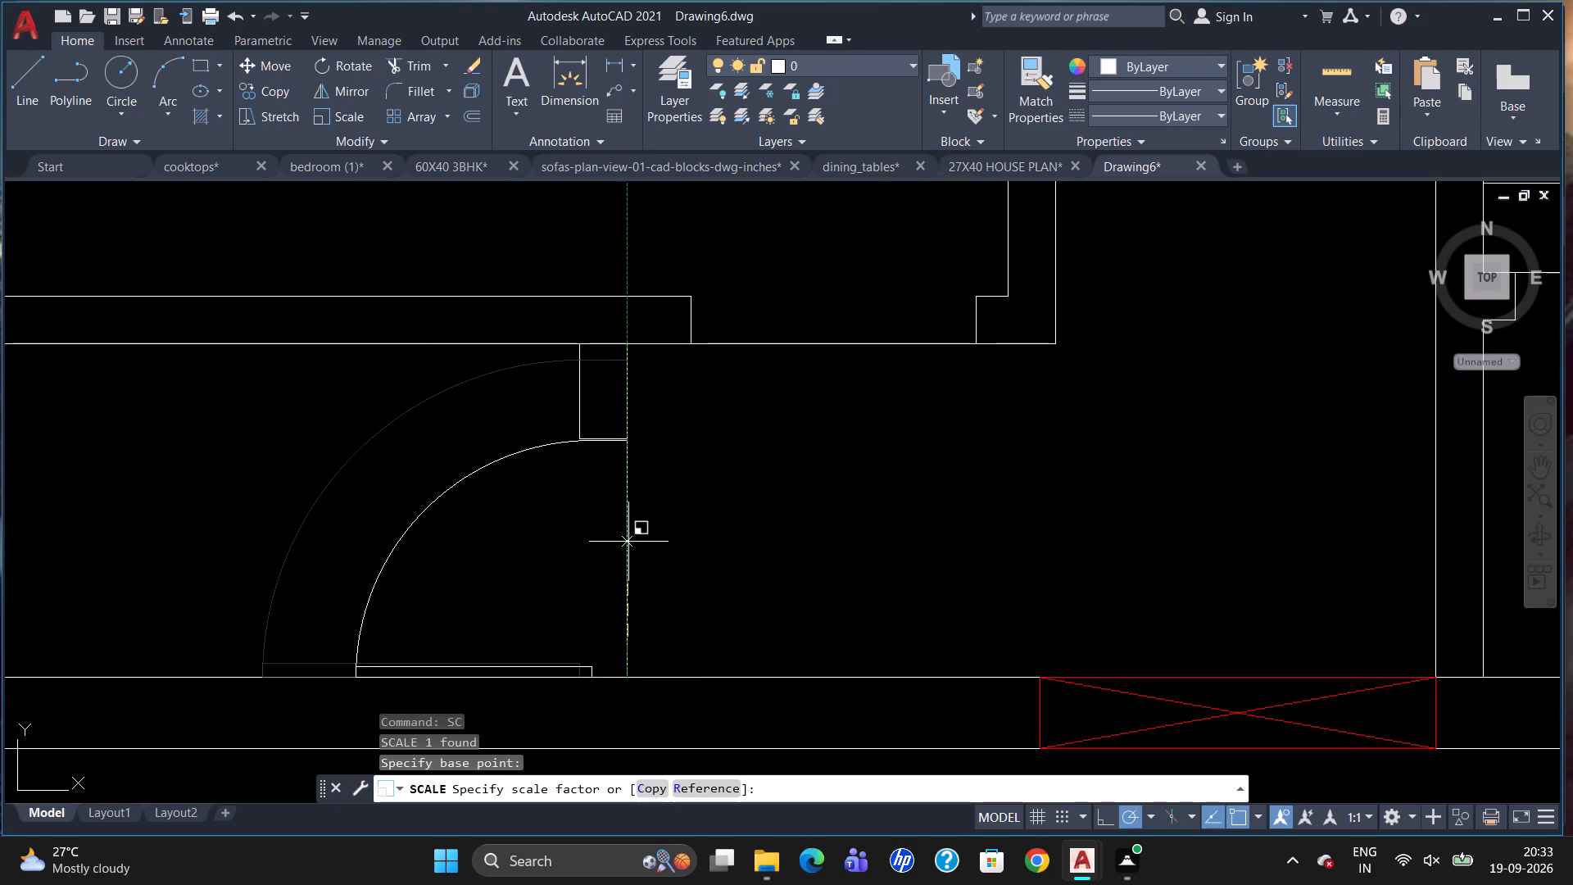
left_click(633, 545)
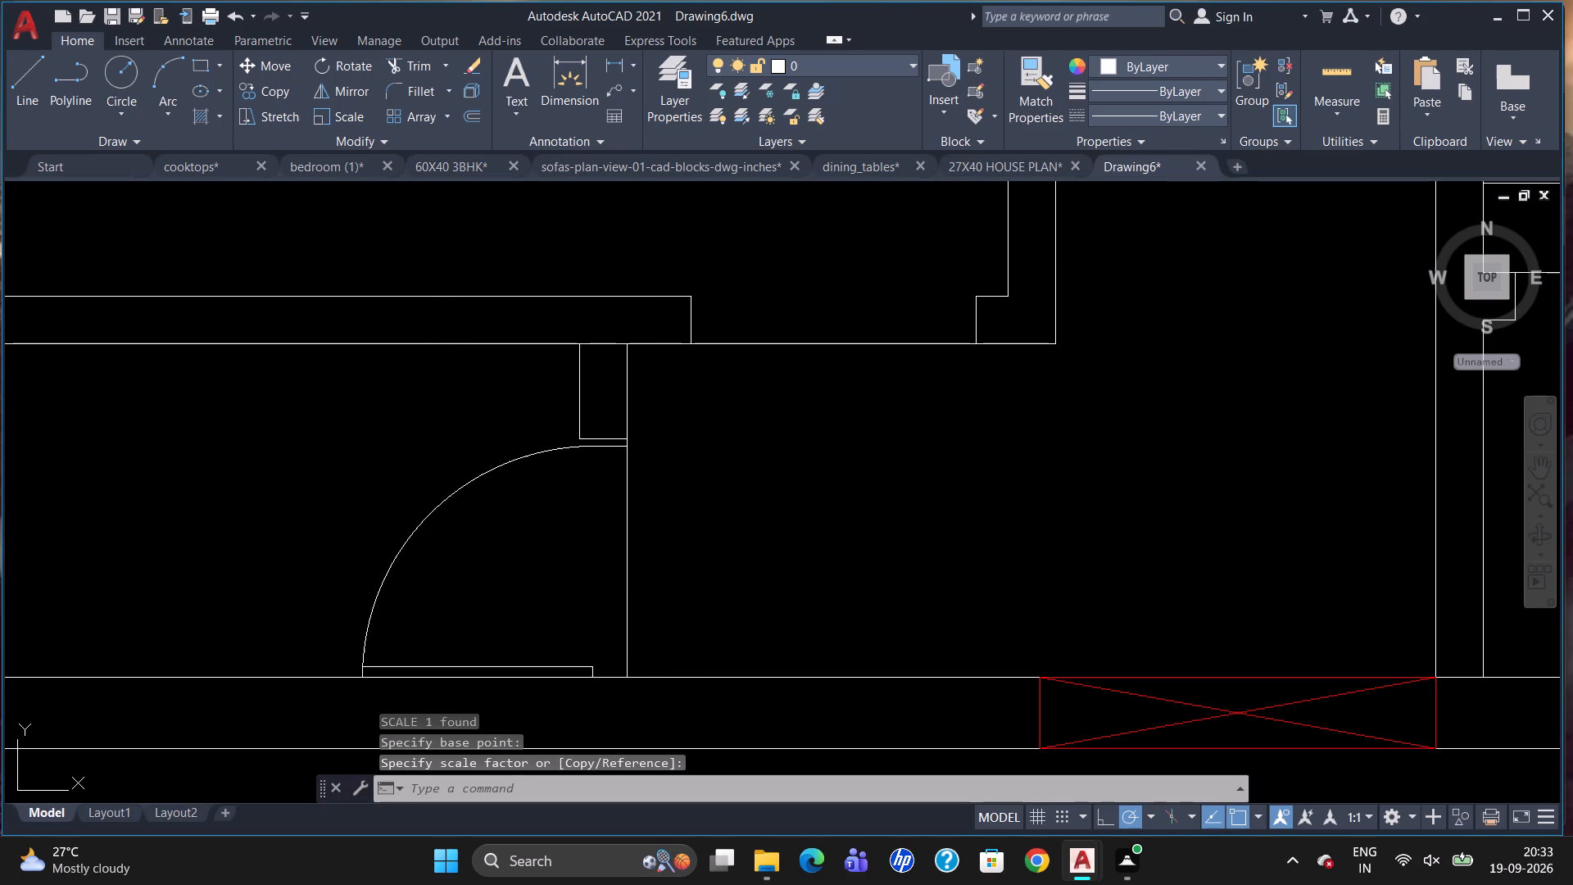
Scale the bottom-left room's door again from its lower frame corner to fine-tune its fit below the jamb.
left_click(576, 669)
key("s")
key("c")
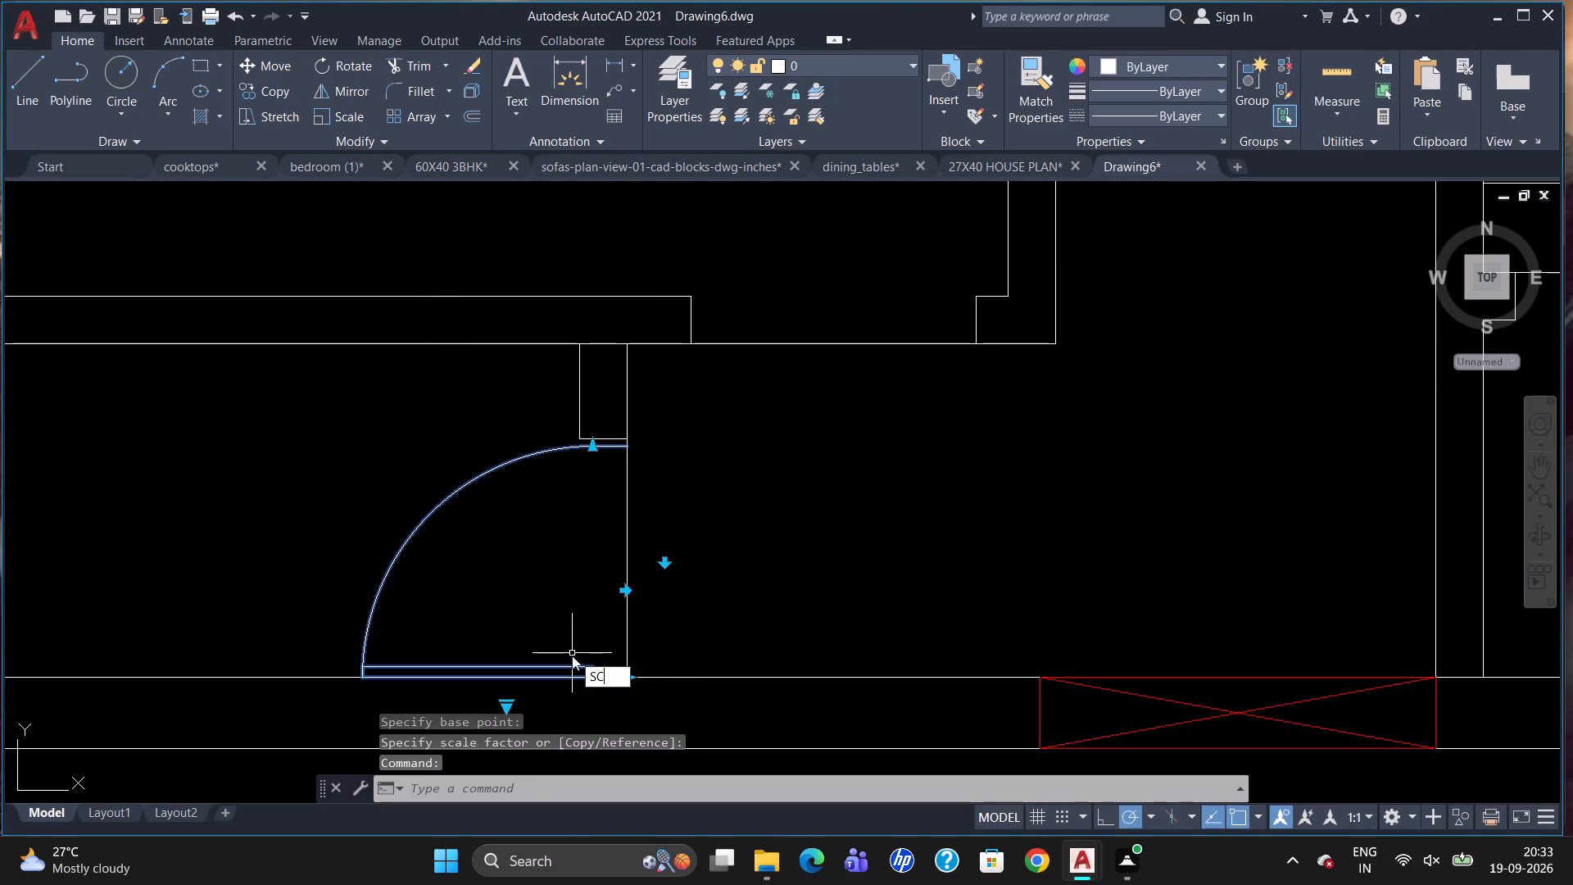
key("Return")
left_click_drag(632, 672, 632, 673)
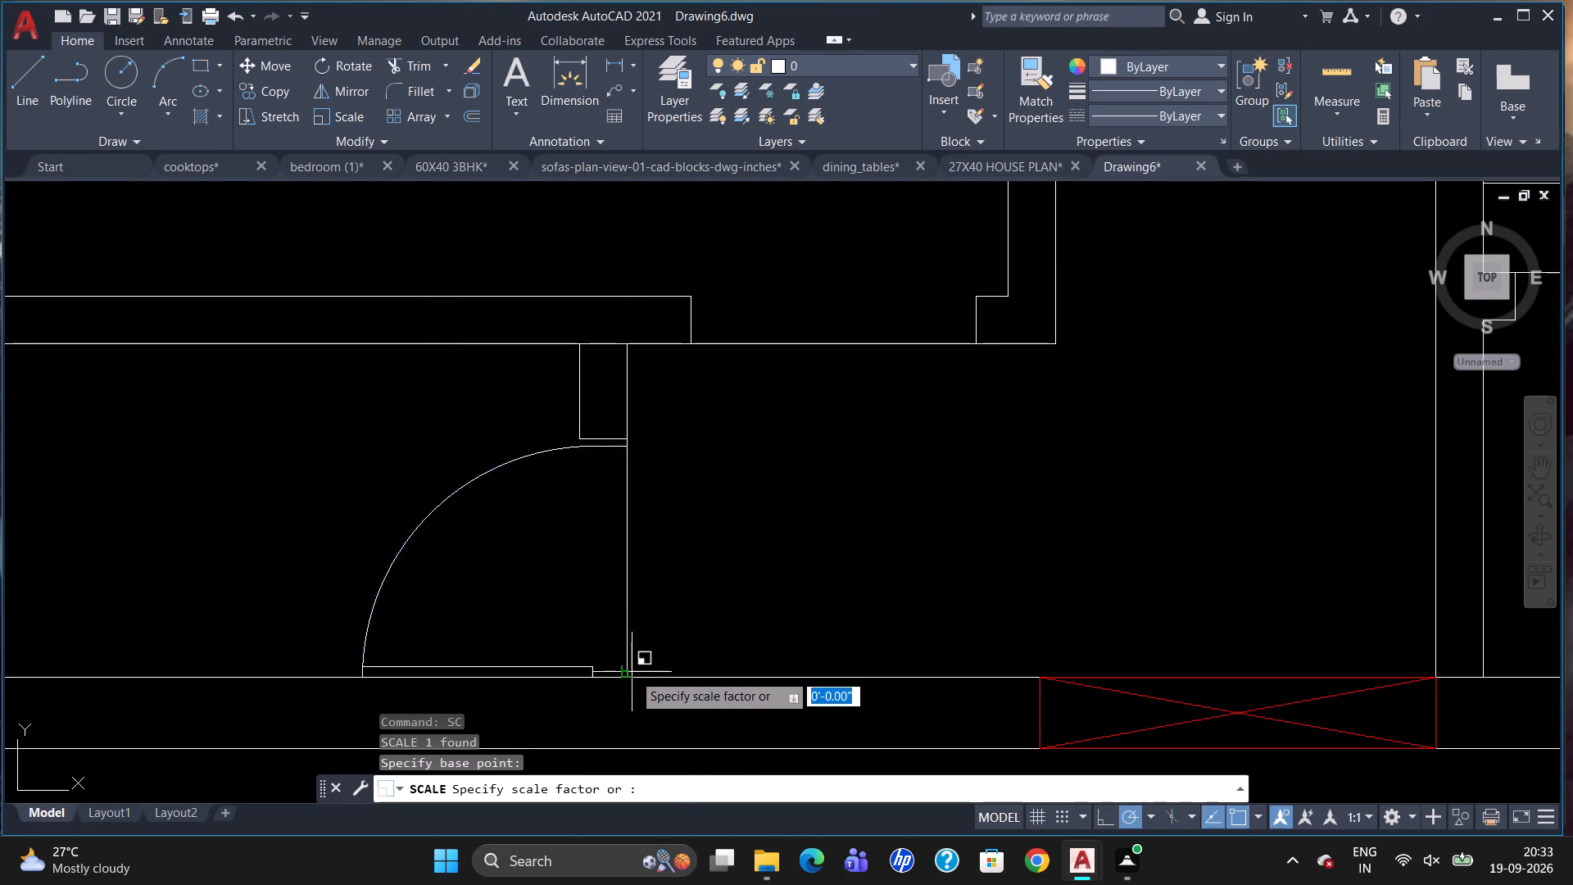
left_click_drag(632, 673, 632, 663)
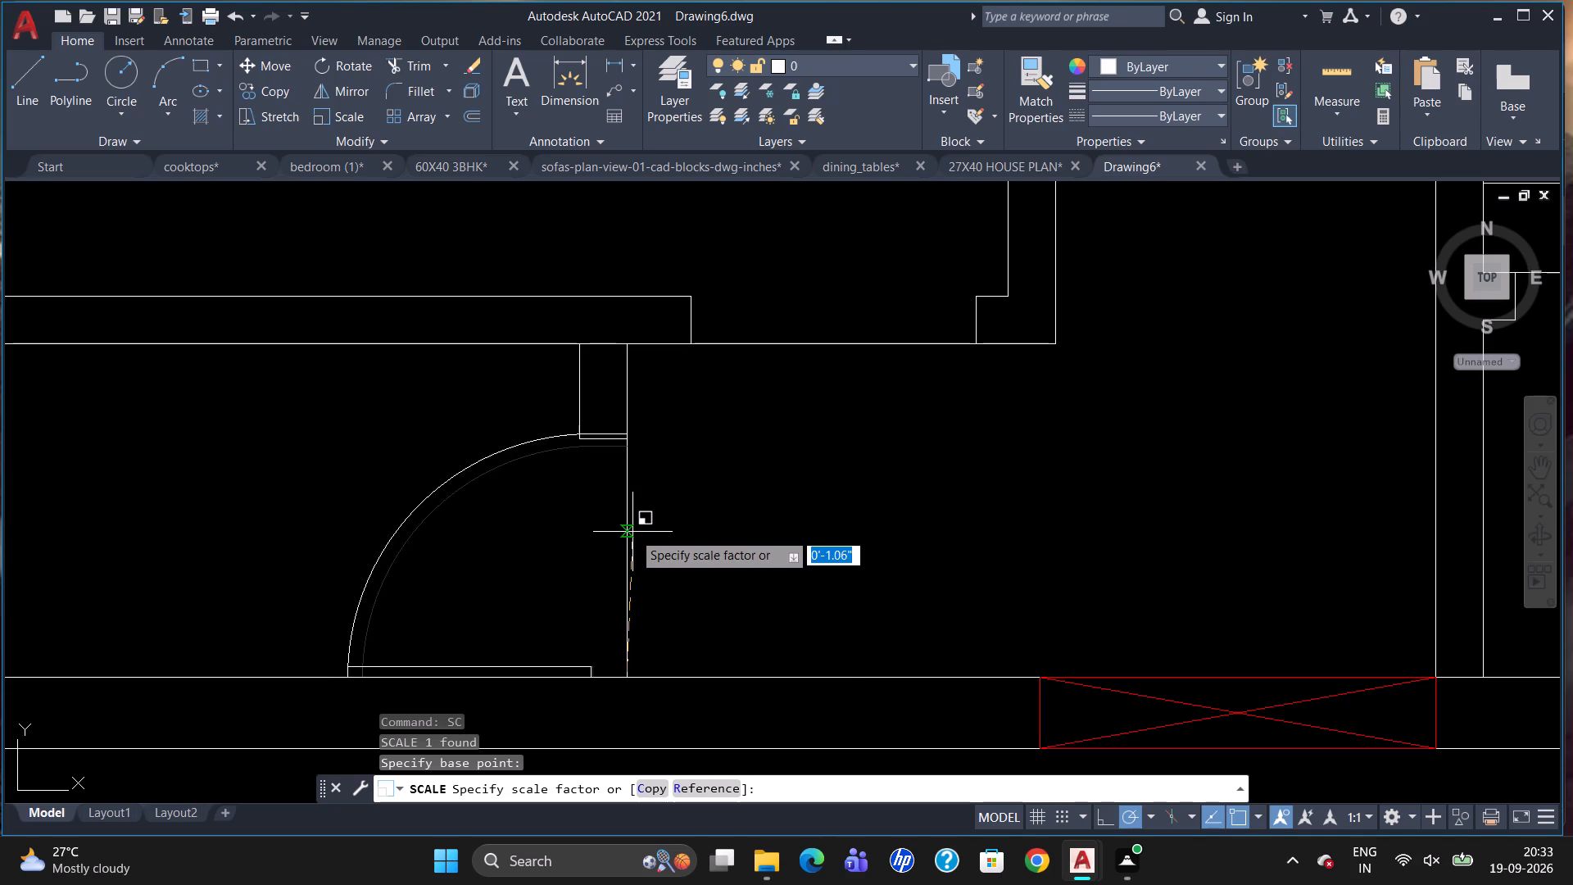
left_click(637, 540)
Scale the bottom-left room's door very slightly up from its lower frame corner to bring the arc's end nearer the jamb.
scroll(640, 447, "up", 1)
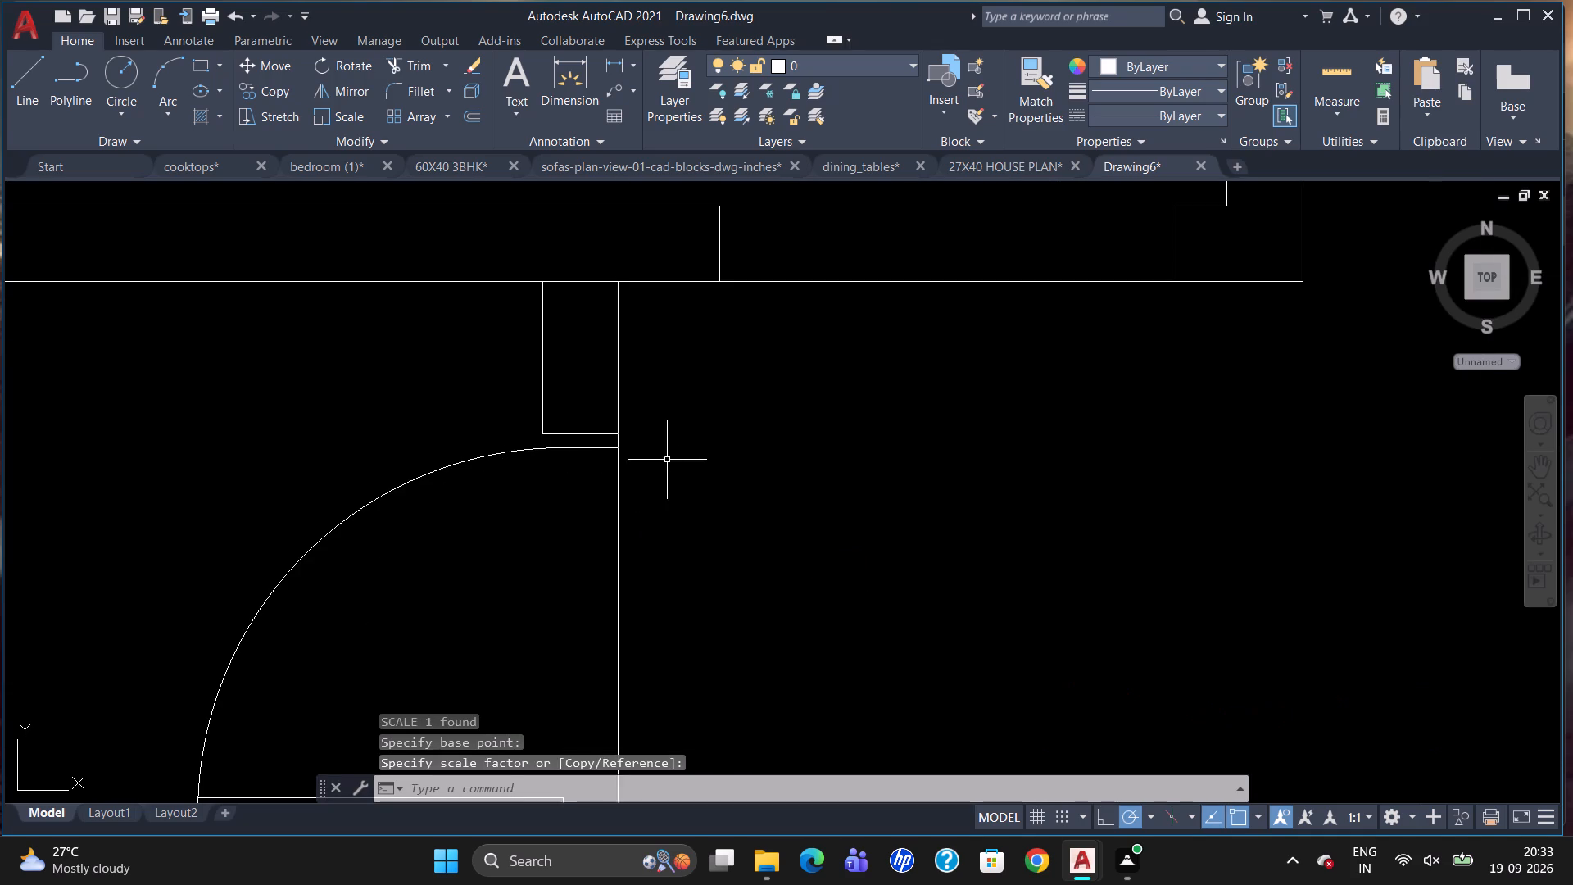
scroll(669, 468, "down", 1)
left_click(602, 457)
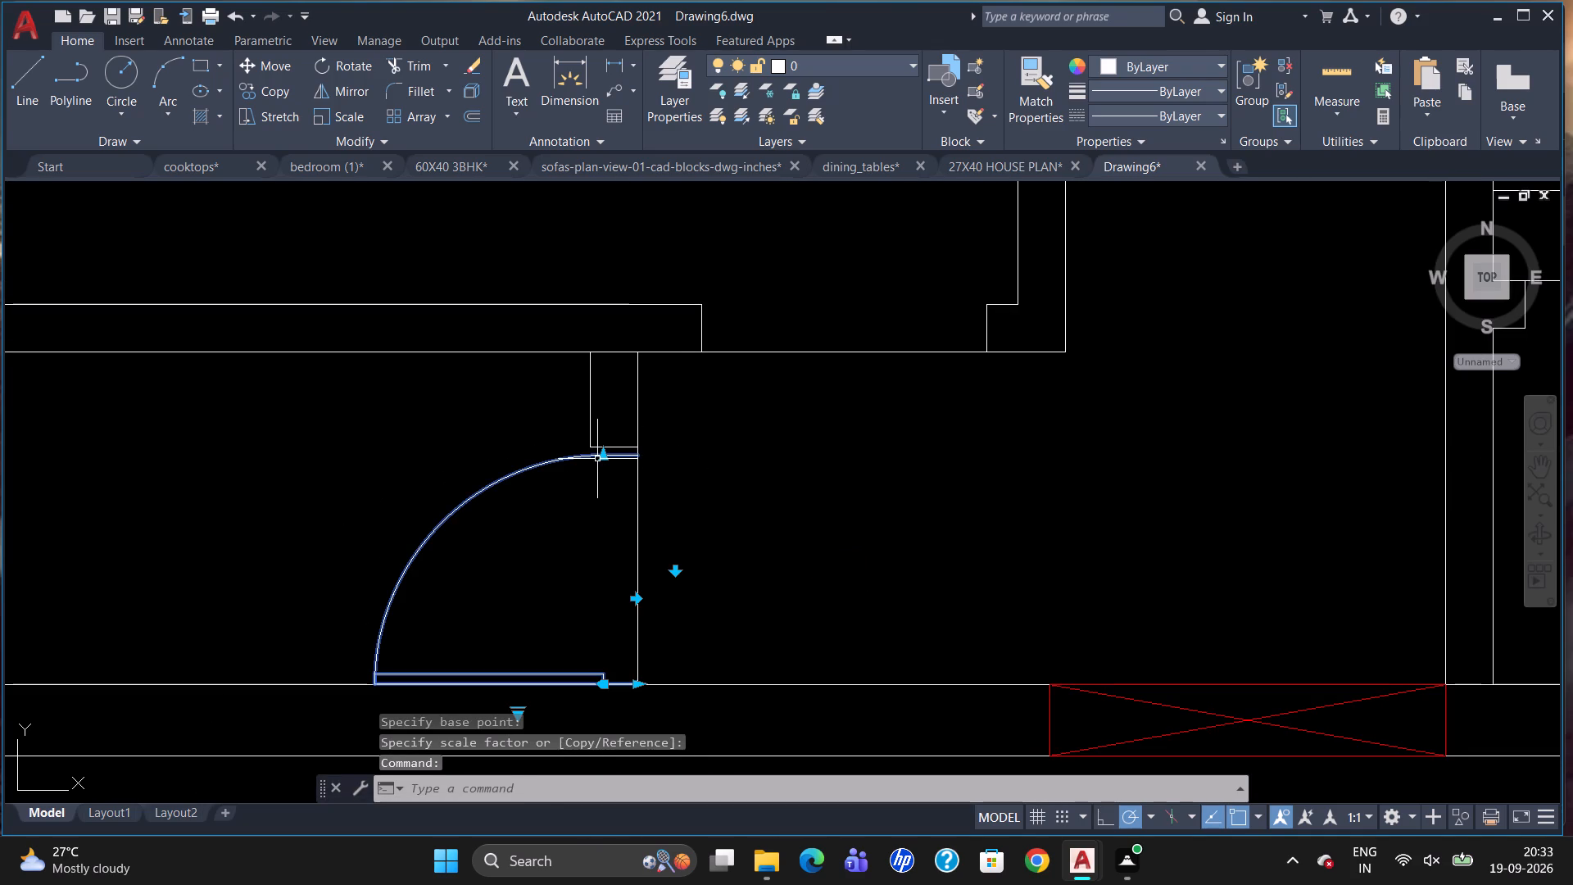
key("s")
type("CC")
key("Return")
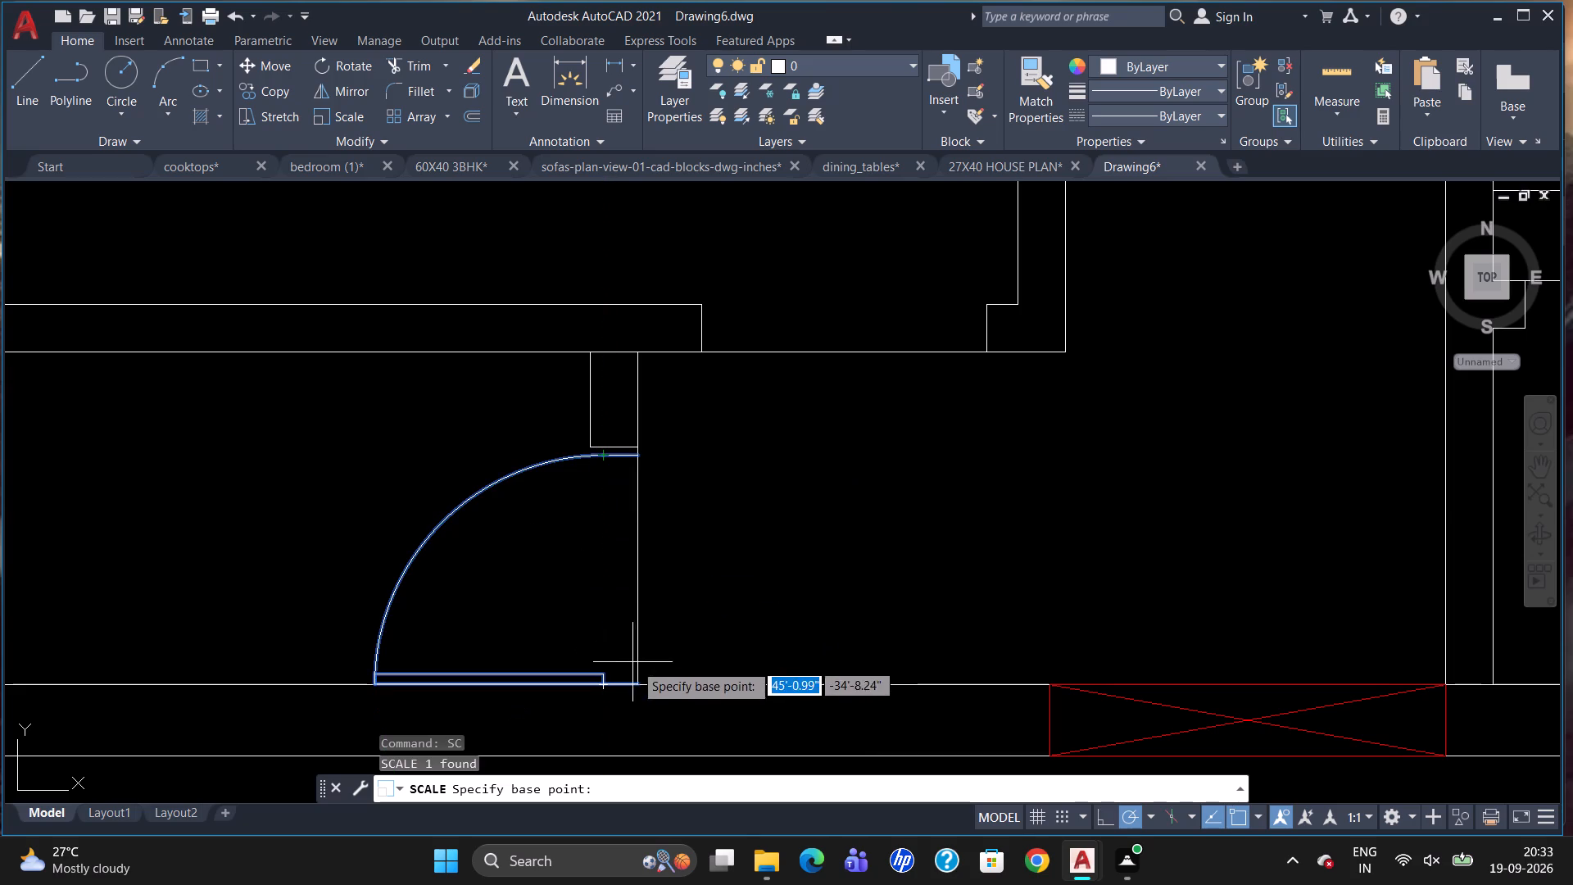
left_click_drag(632, 676, 630, 657)
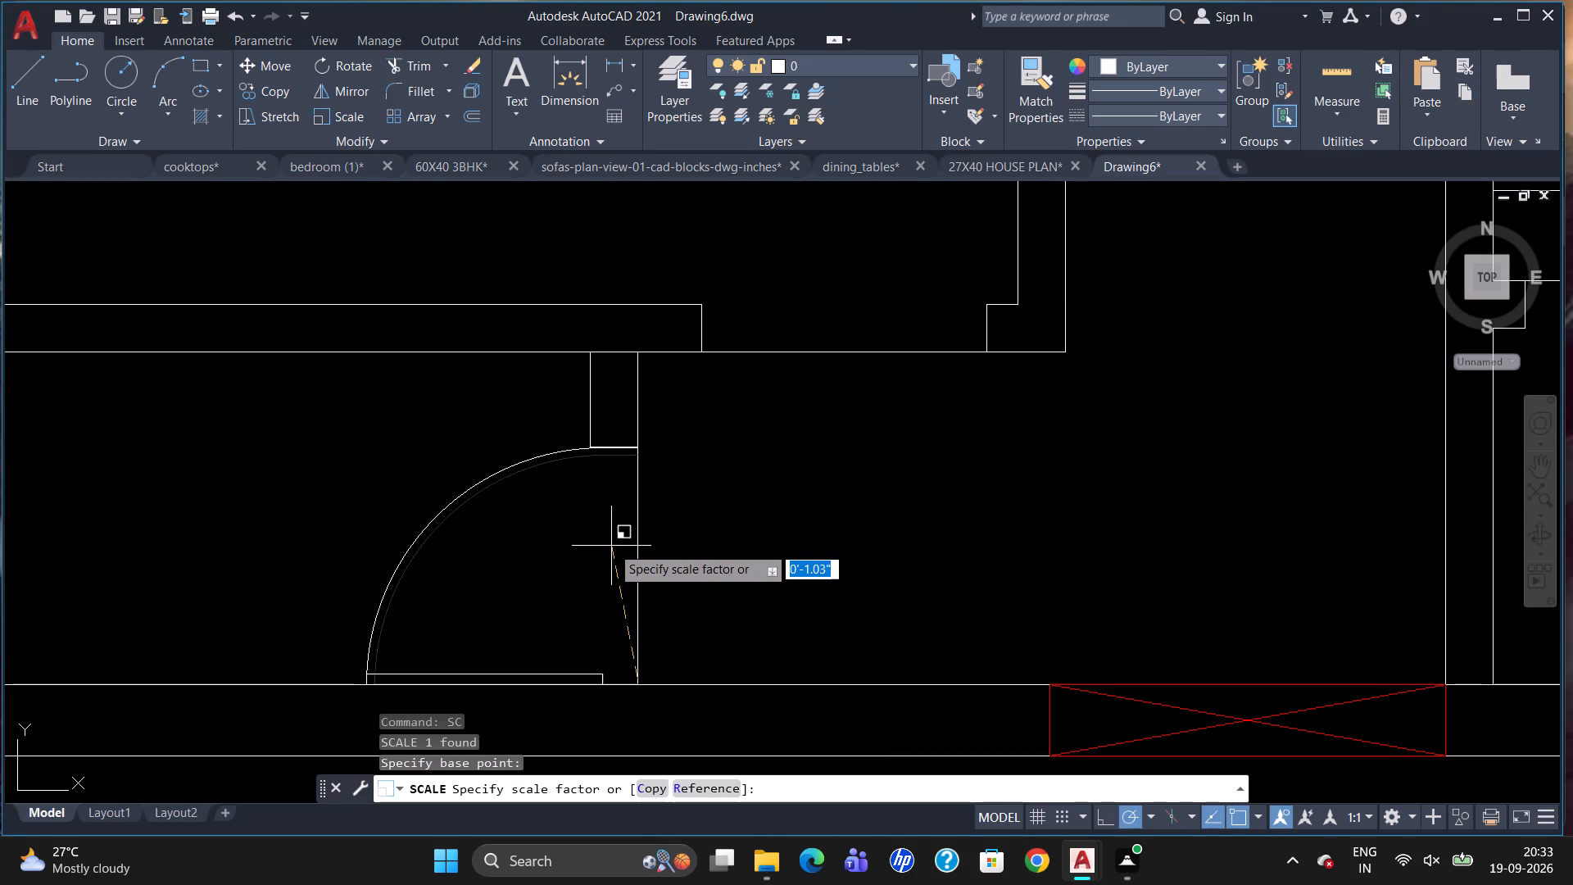
left_click(614, 548)
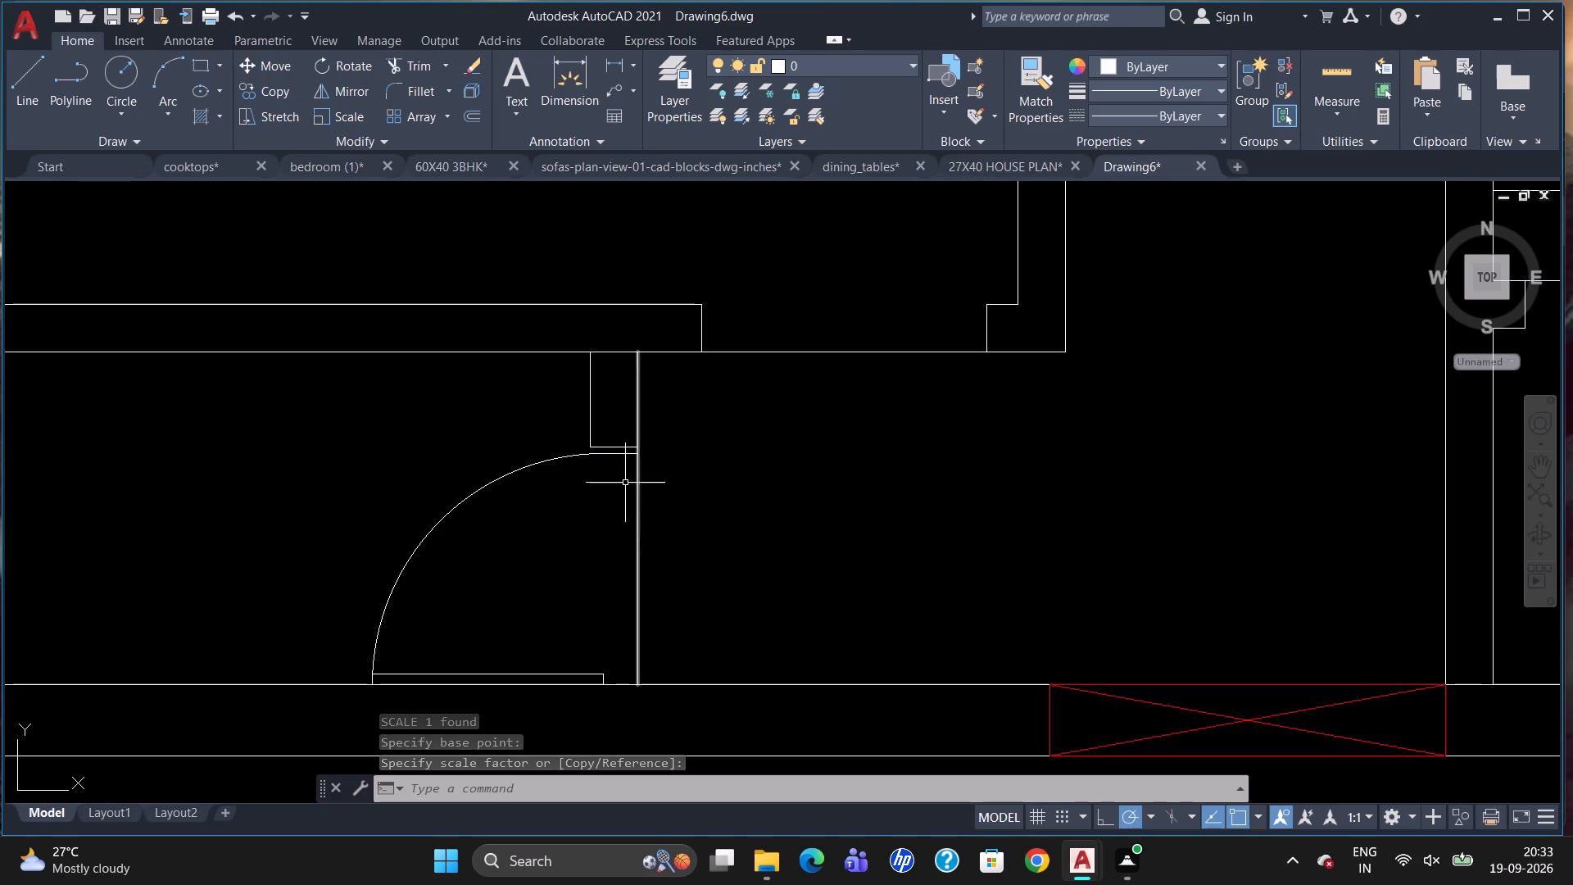
Enlarge the bottom-left room's door slightly once more from its lower frame corner so its upper end meets the jamb.
left_click(577, 460)
left_click(580, 461)
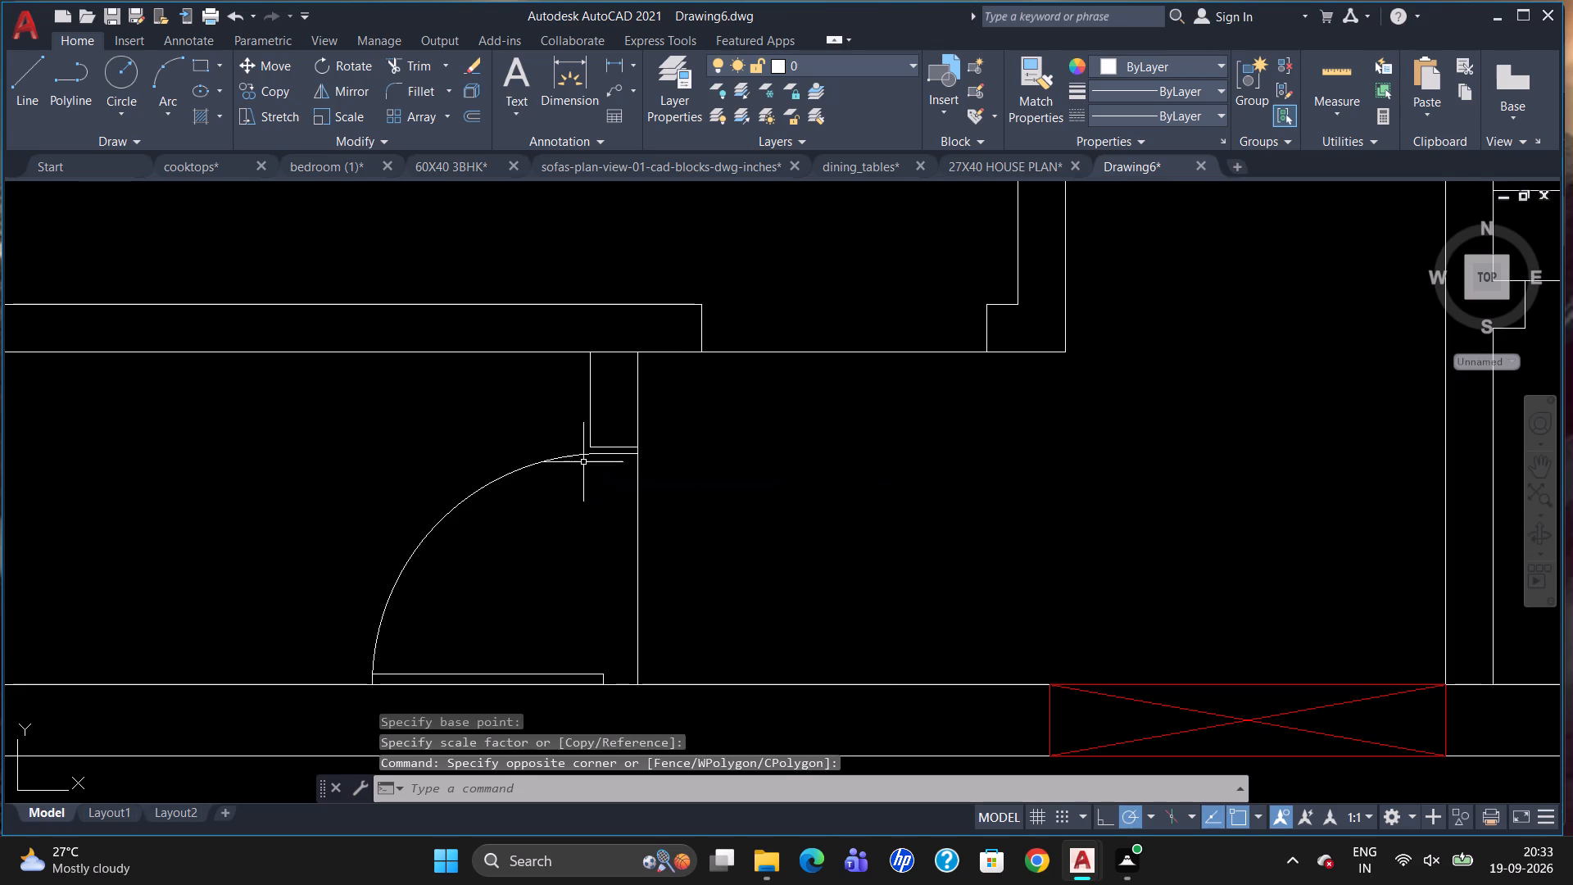
left_click(555, 461)
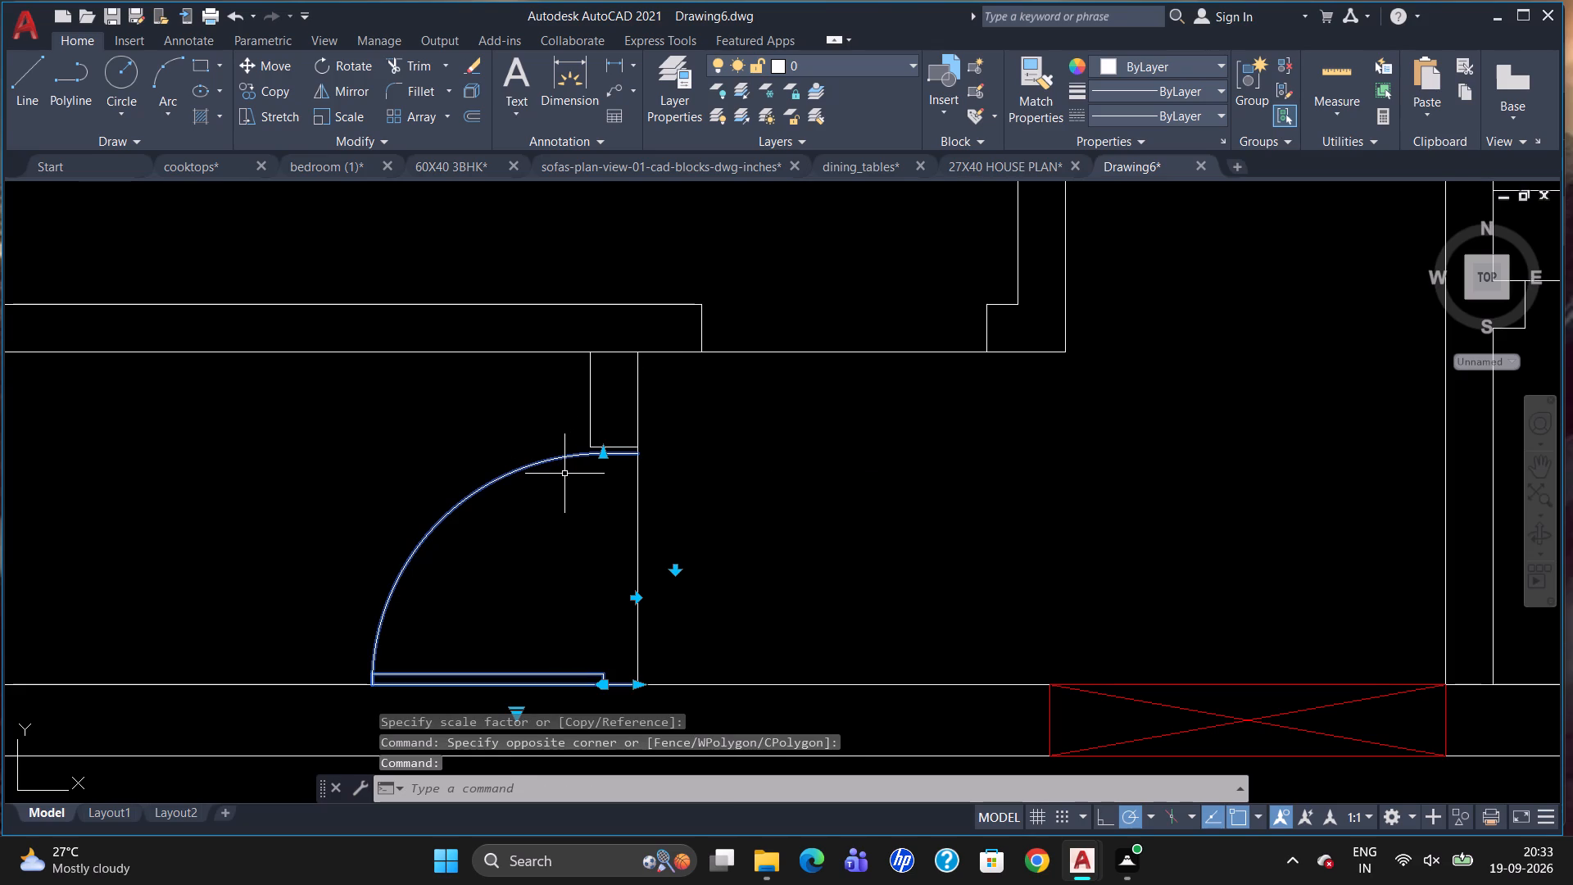
type("SC")
key("Return")
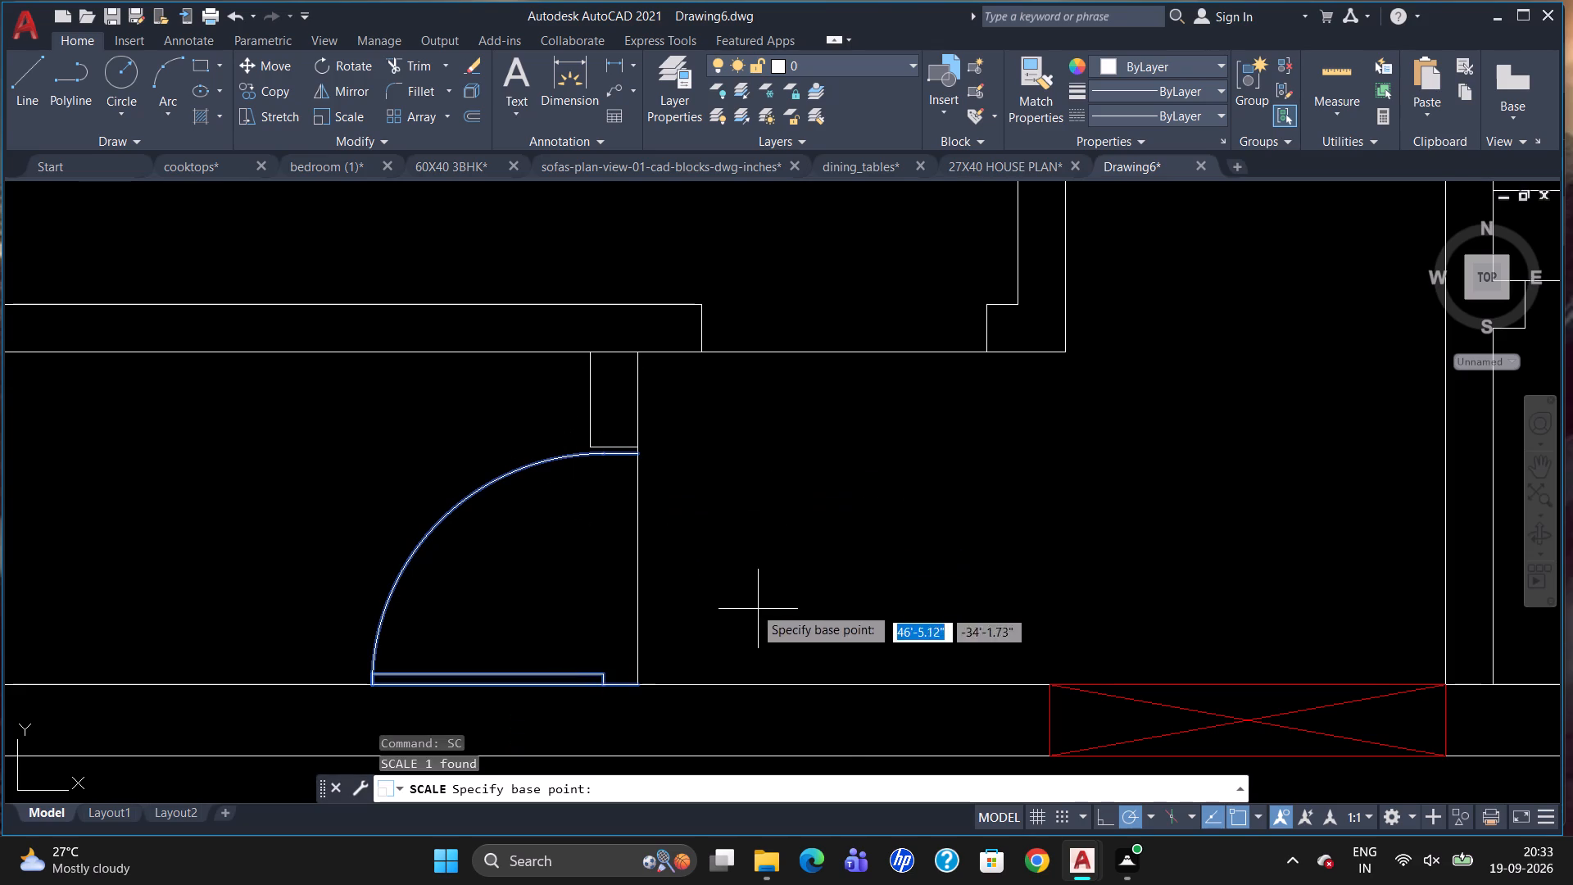
left_click_drag(643, 685, 647, 676)
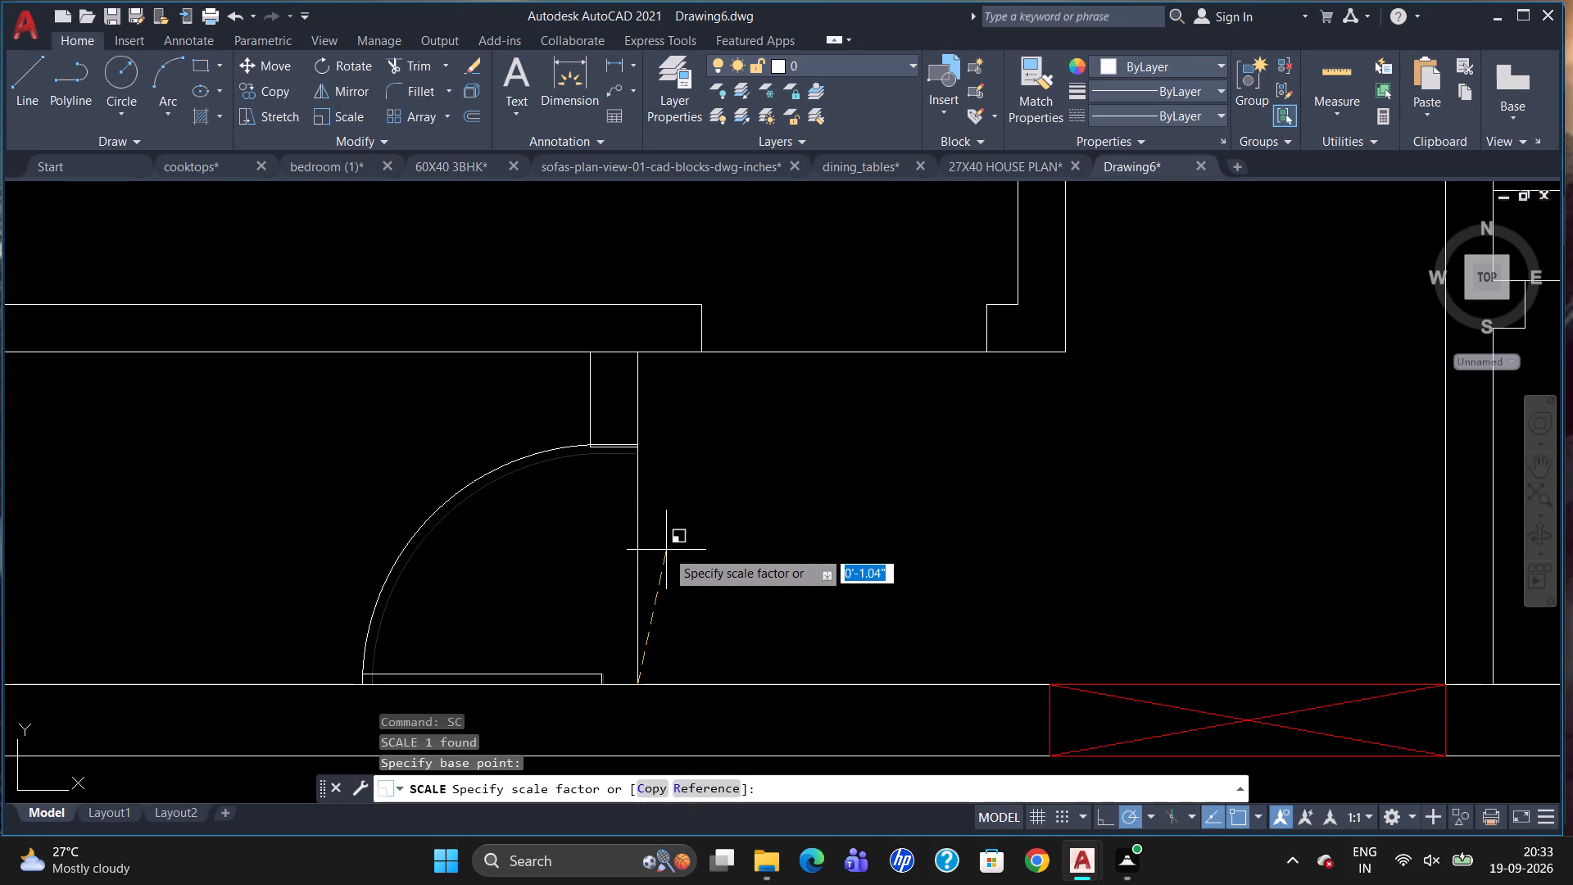
left_click(669, 551)
Switch the toilet block outside the plan to its Round (Plan) view.
scroll(634, 439, "down", 2)
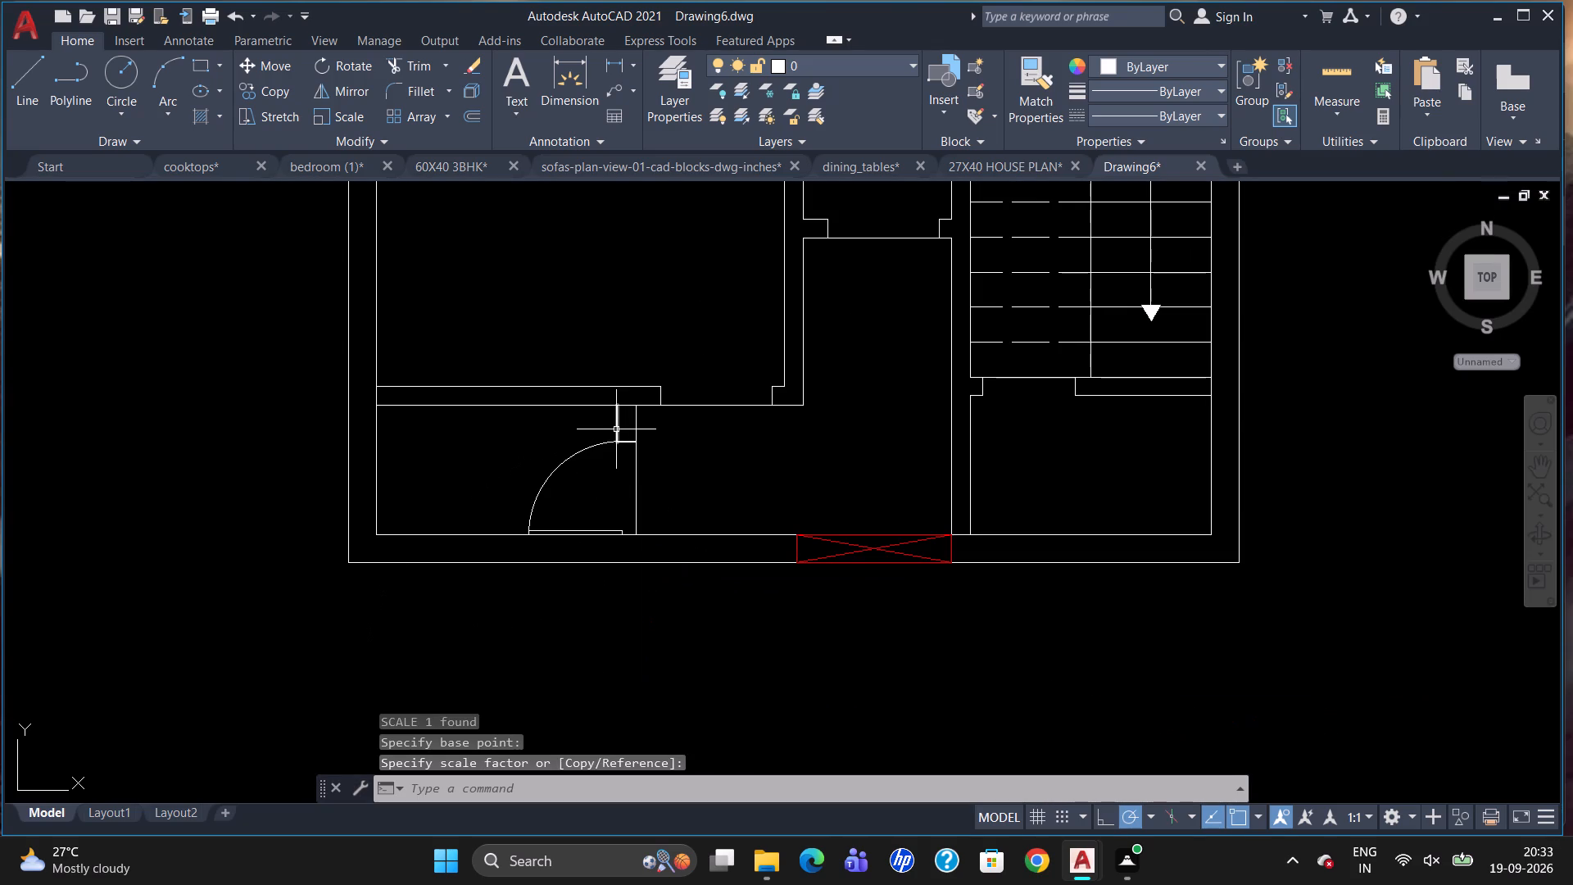
scroll(747, 589, "down", 1)
scroll(726, 705, "down", 1)
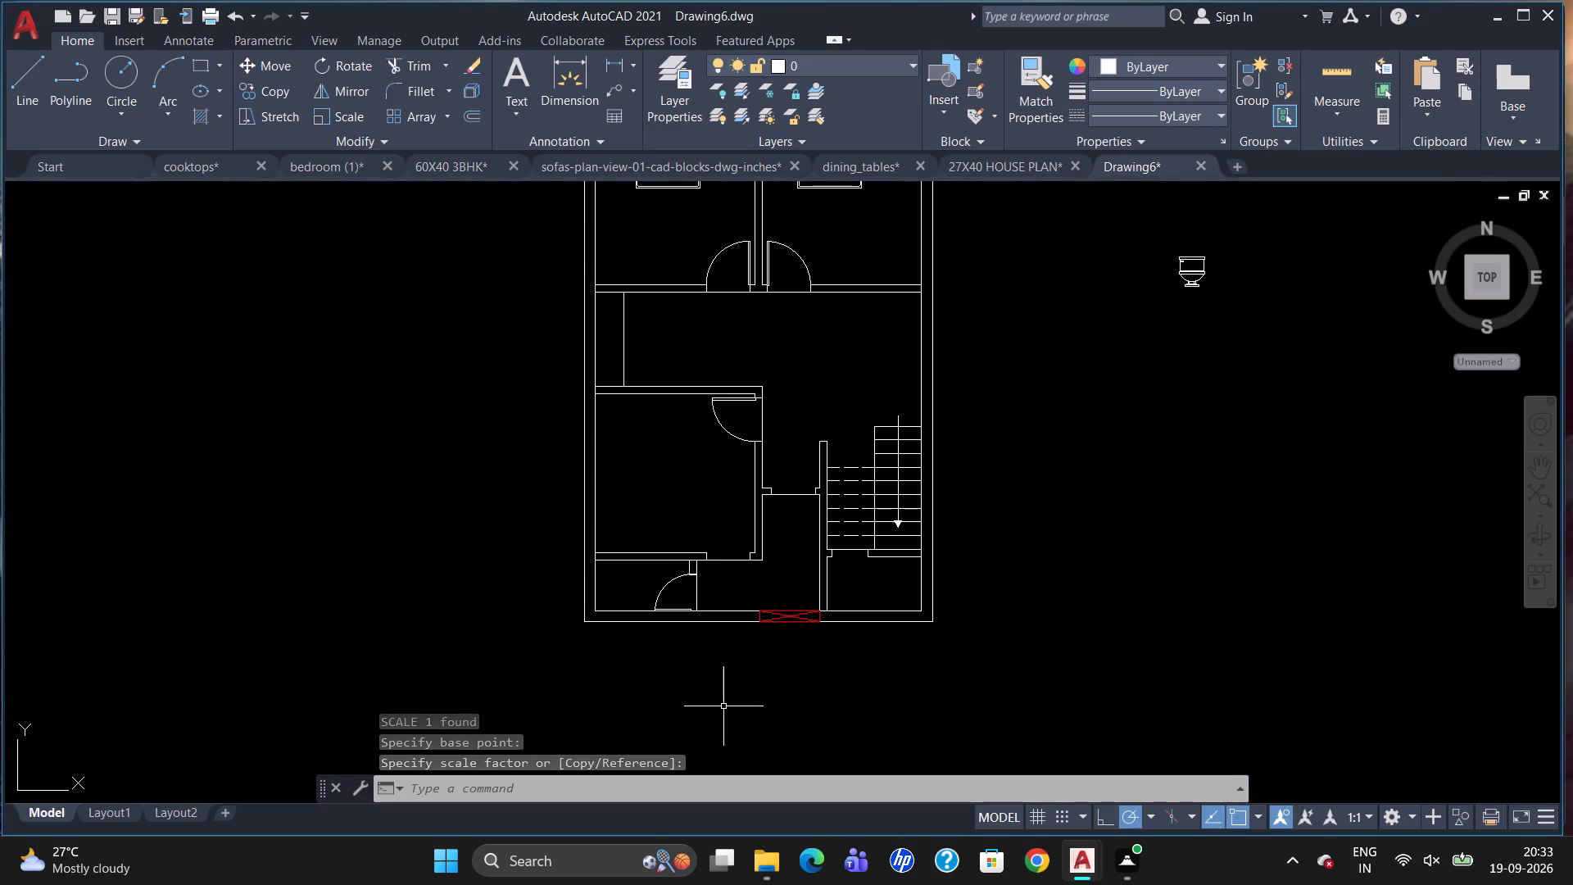
scroll(1027, 515, "down", 1)
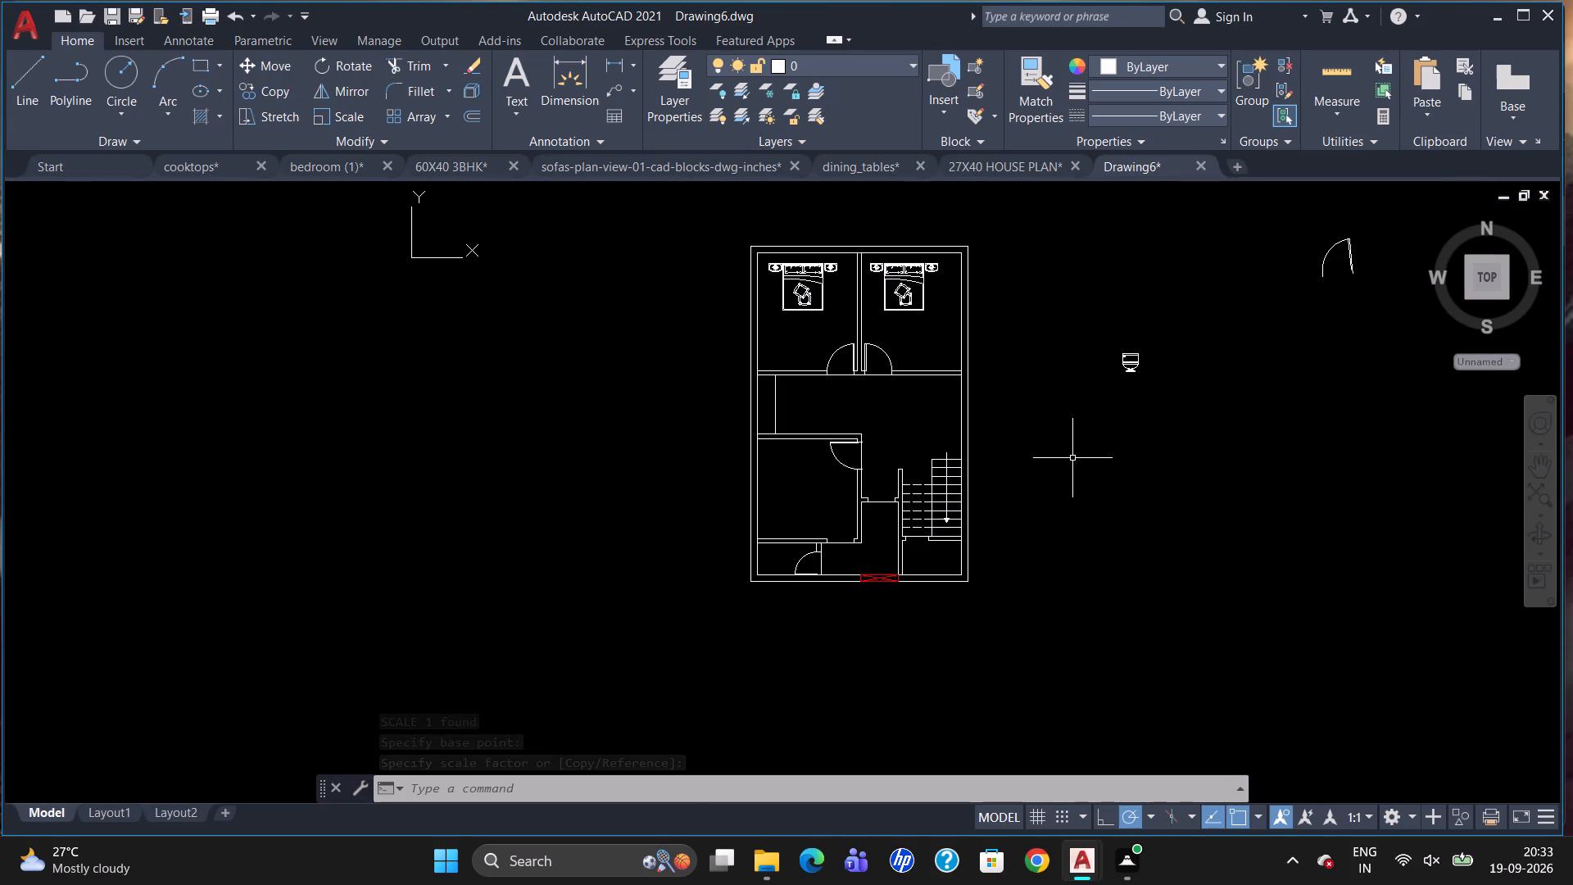
left_click(1147, 361)
left_click(1143, 359)
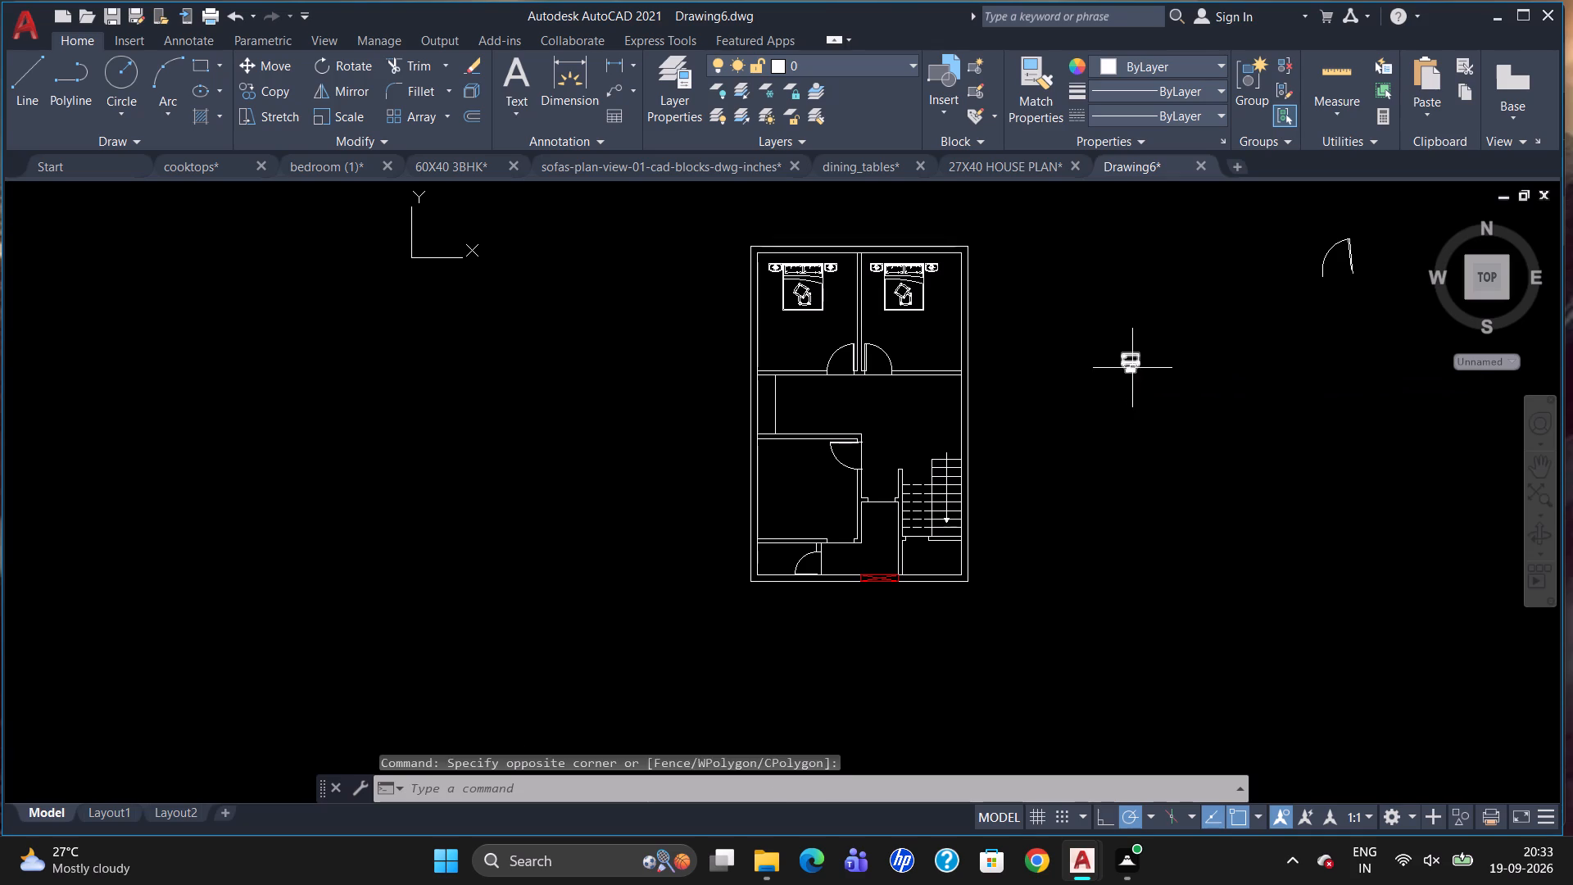
left_click(1136, 370)
left_click(1119, 375)
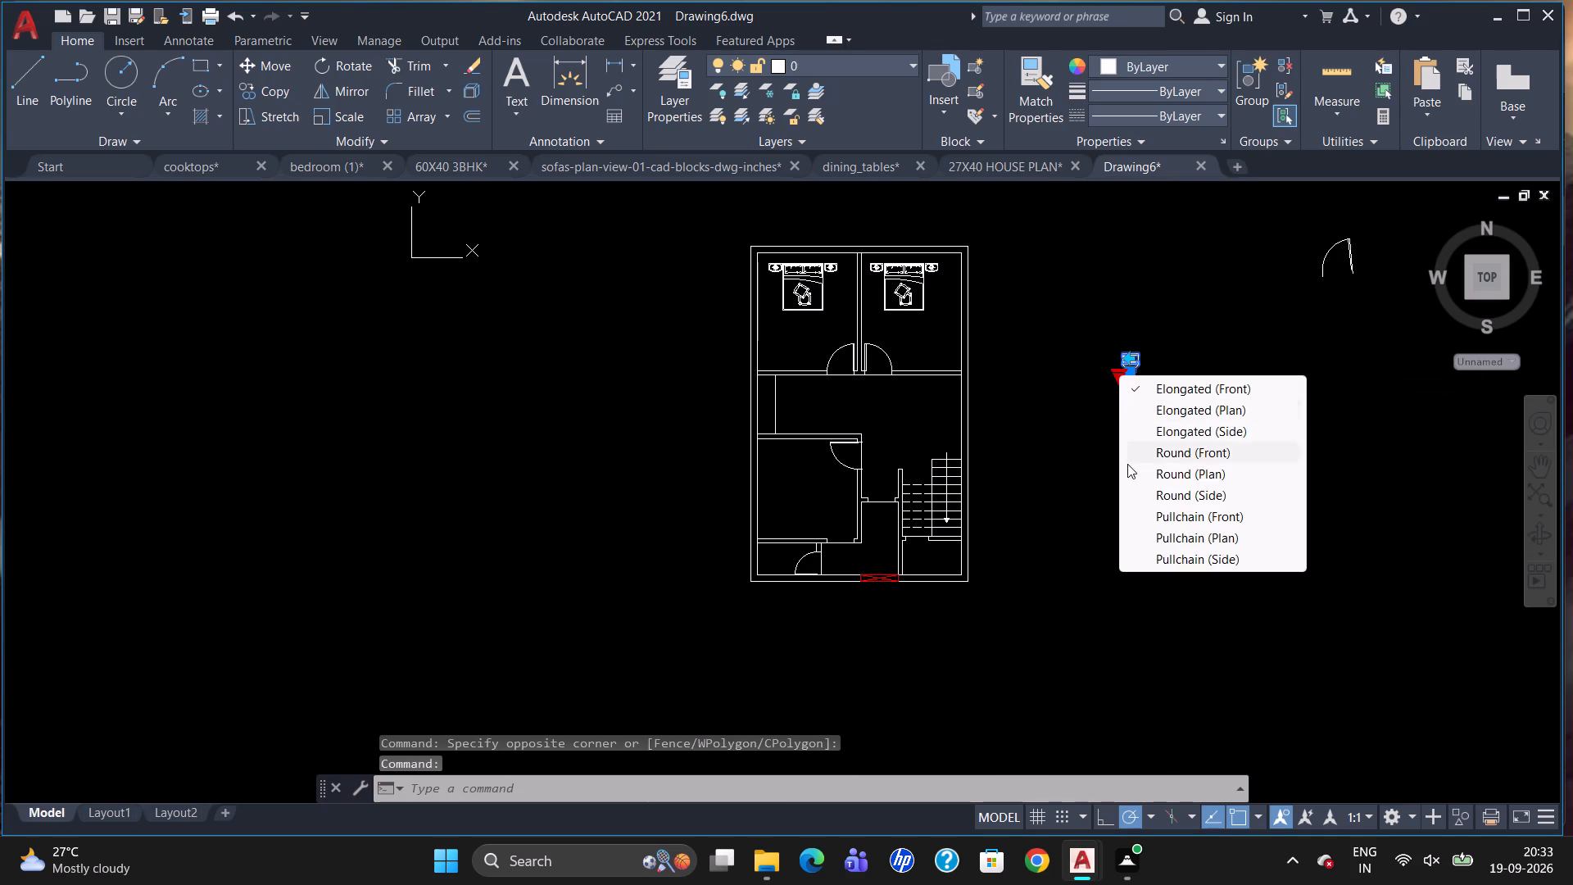
left_click(1140, 477)
Rotate the toilet block 90° counterclockwise about a point at its base so its tank faces left.
type("RO")
key("Return")
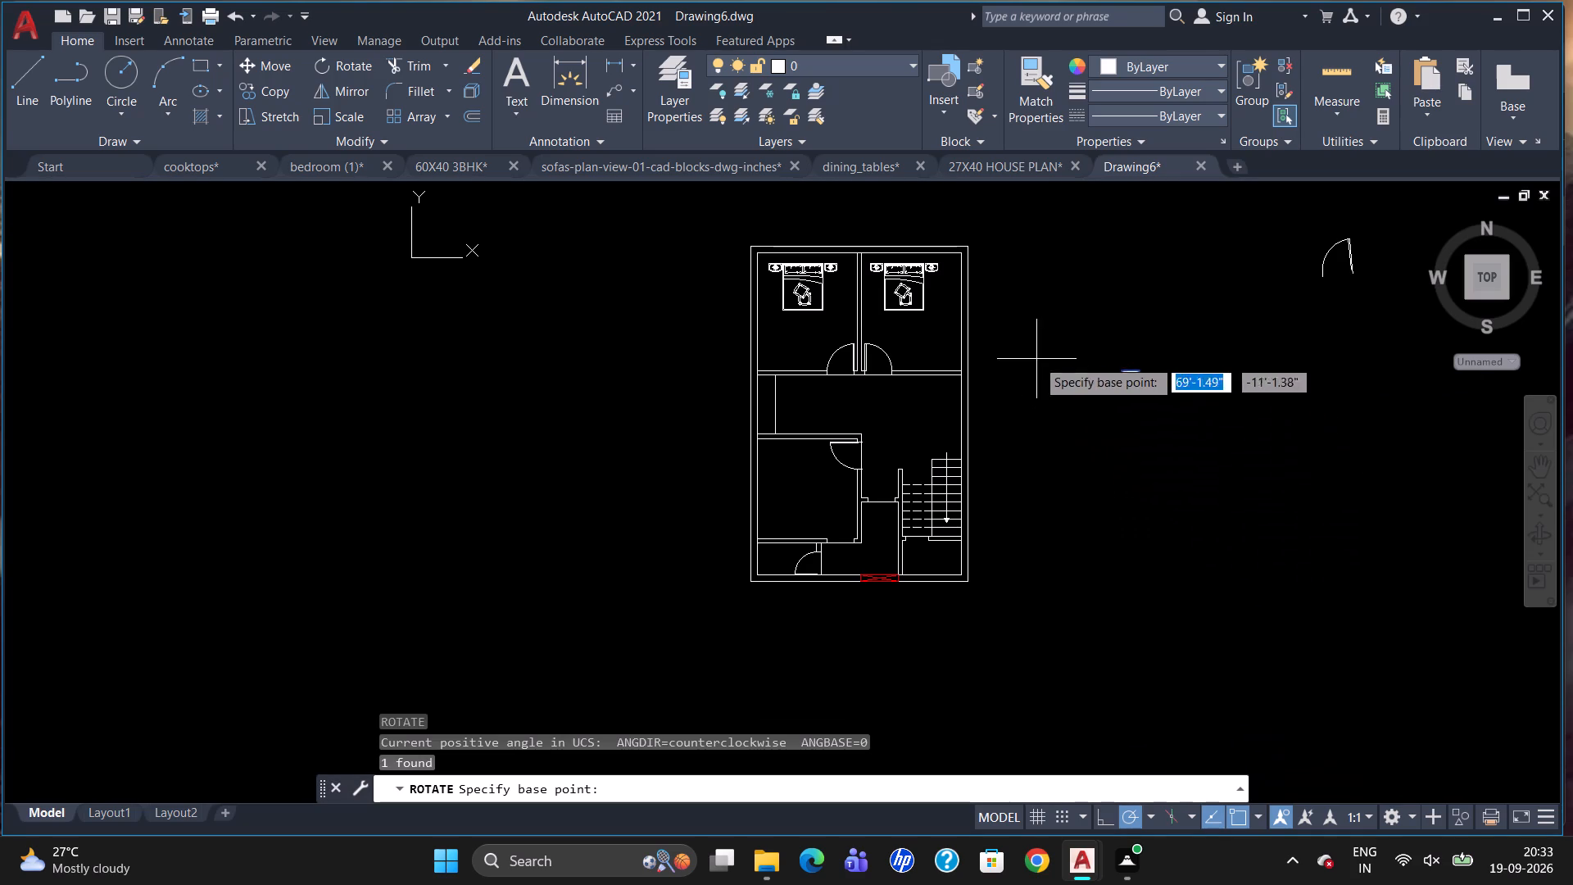
left_click_drag(1138, 384, 1154, 357)
left_click_drag(1147, 316, 1148, 316)
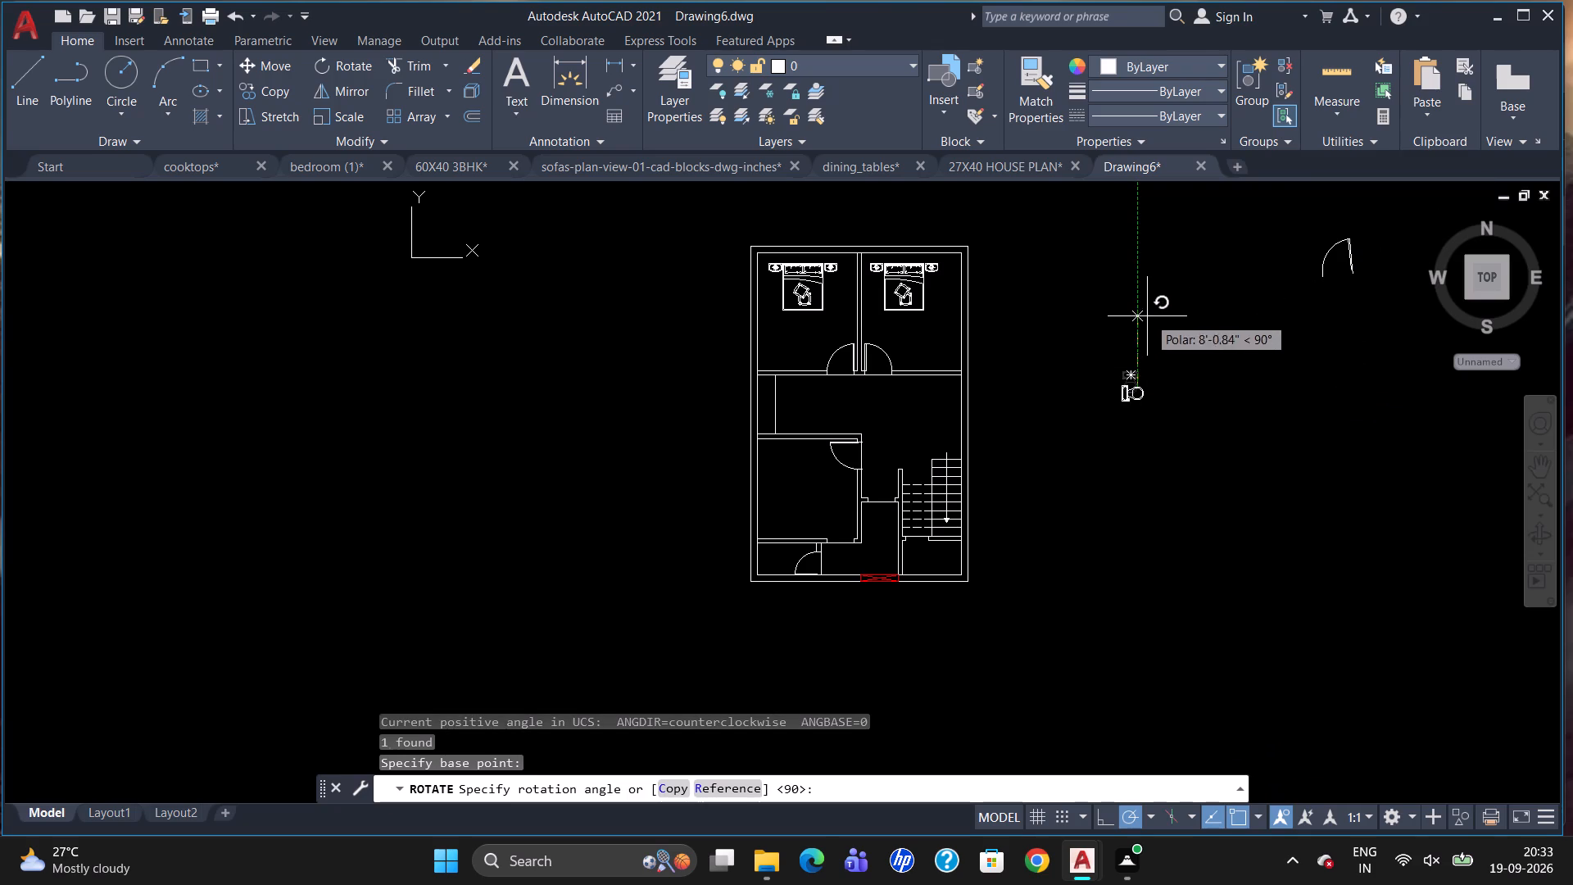
left_click_drag(1148, 316, 1149, 325)
Move the toilet block into the small bottom-left room, with its tank against the outer wall.
left_click(1137, 391)
key("m")
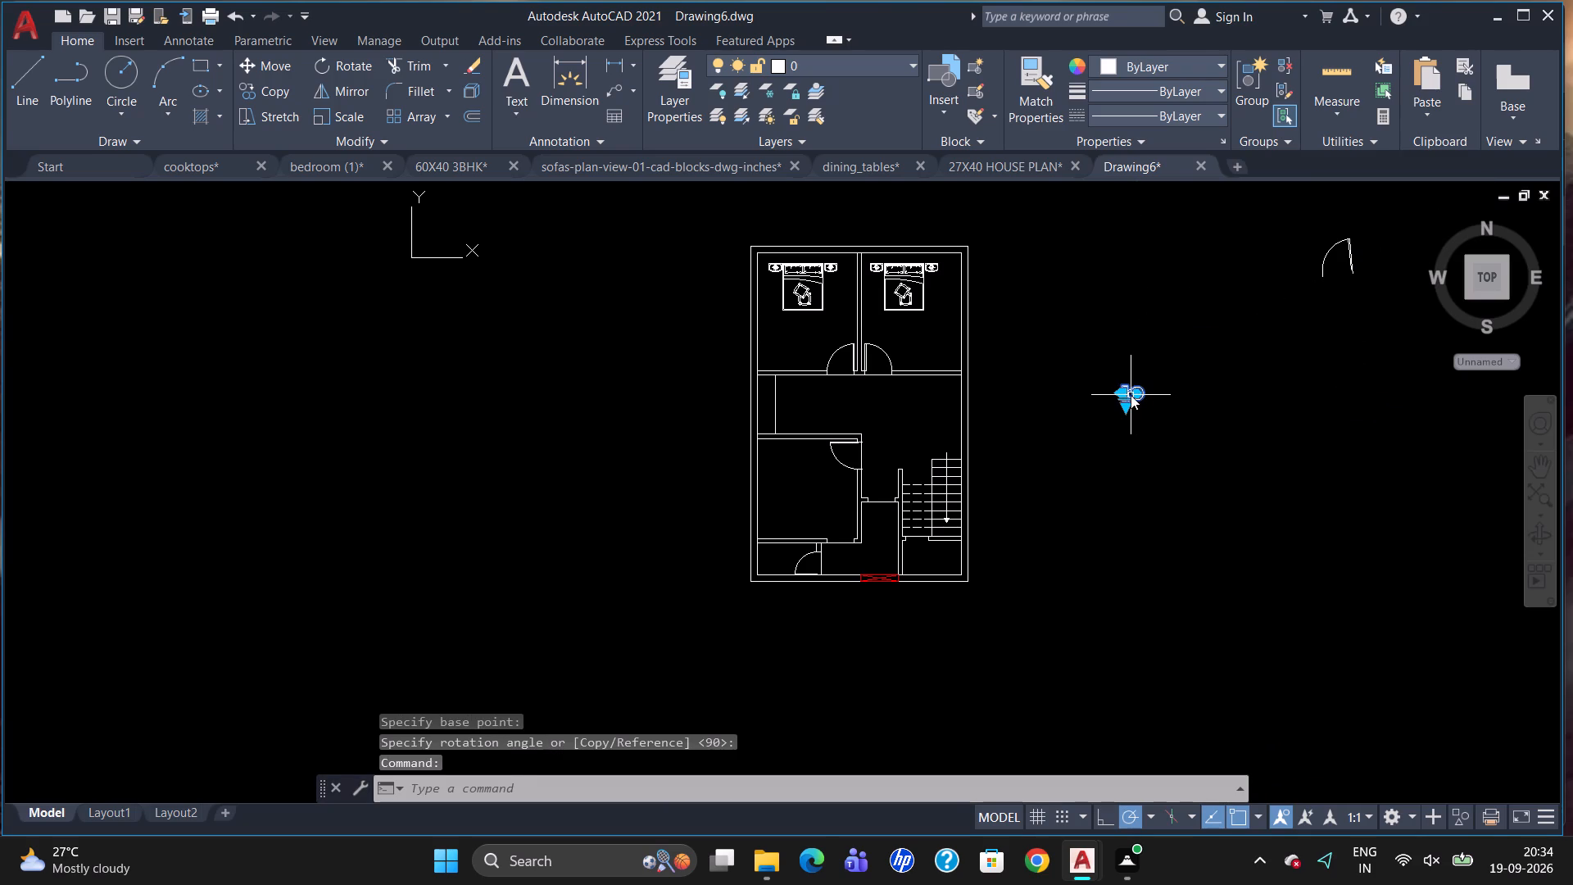
key("Return")
left_click(1130, 418)
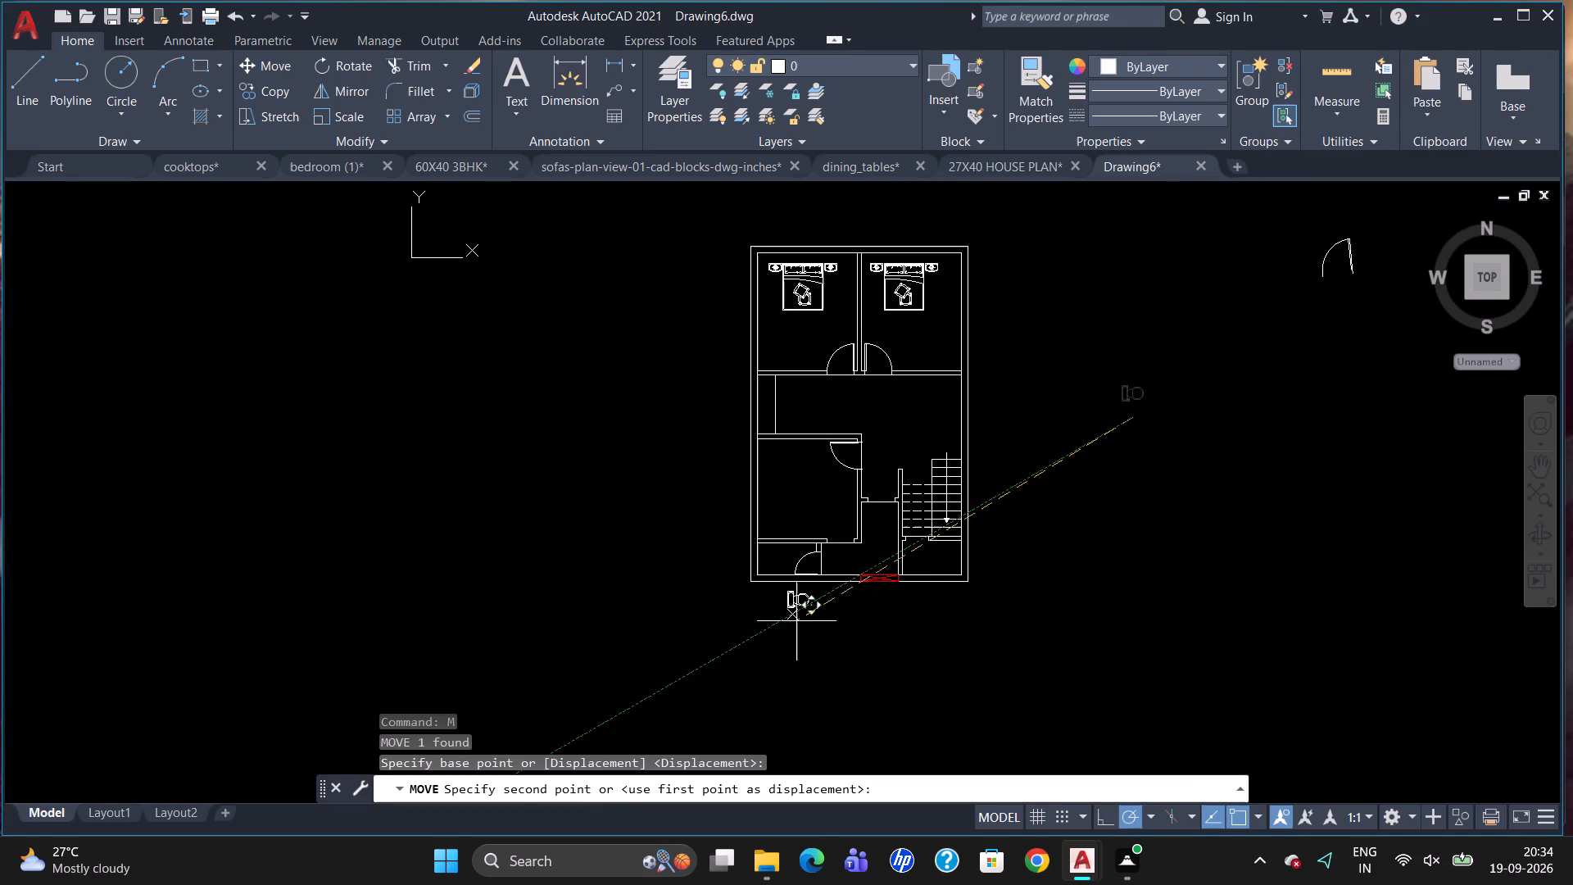
scroll(791, 591, "up", 3)
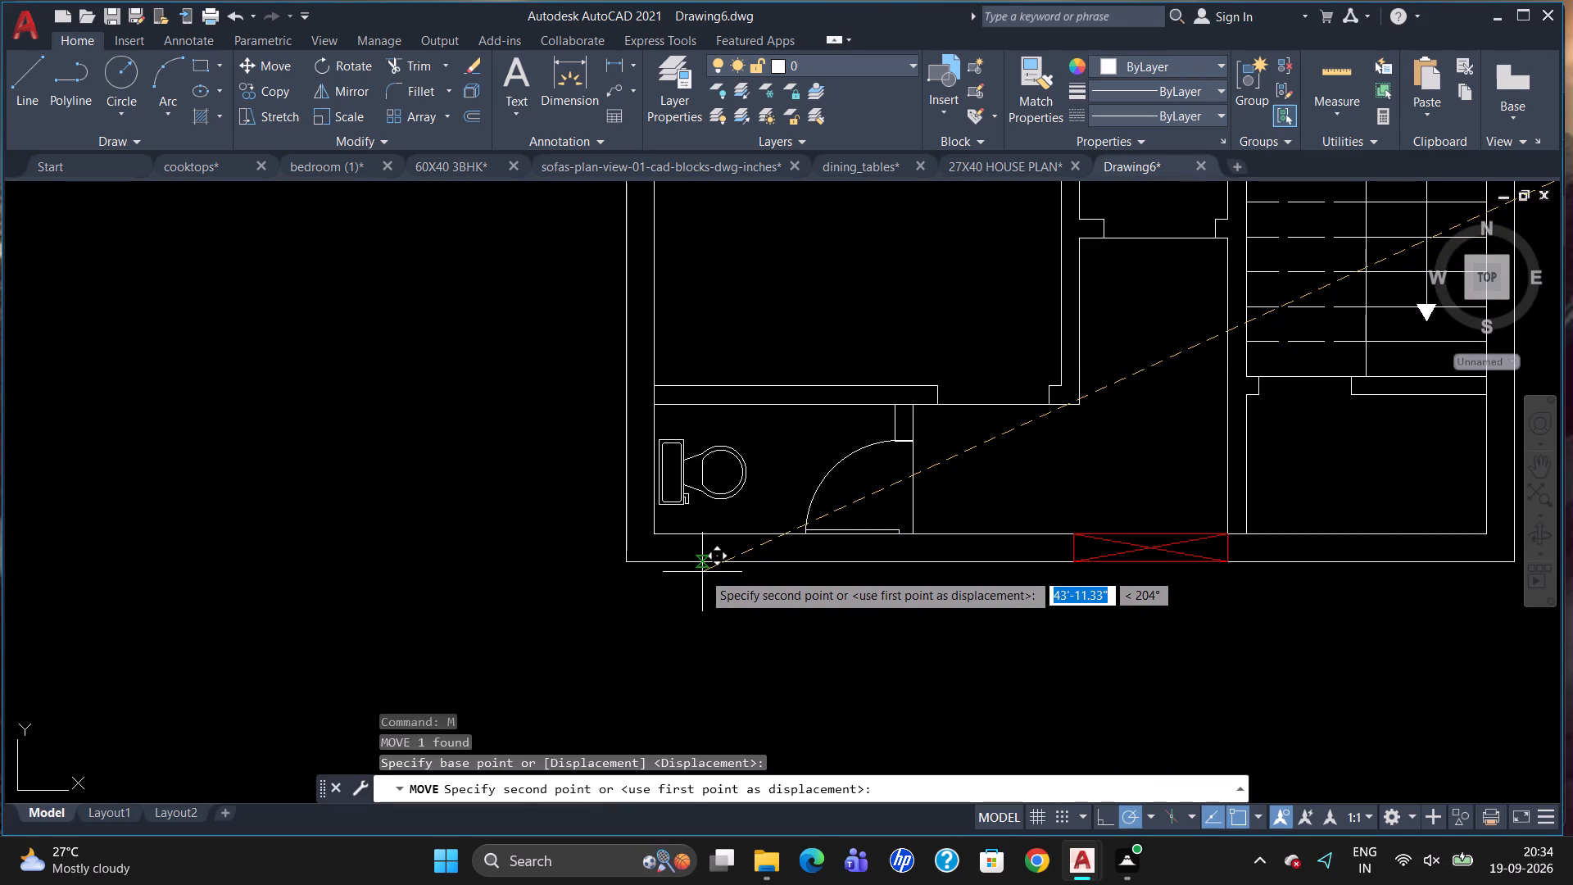
scroll(704, 588, "up", 2)
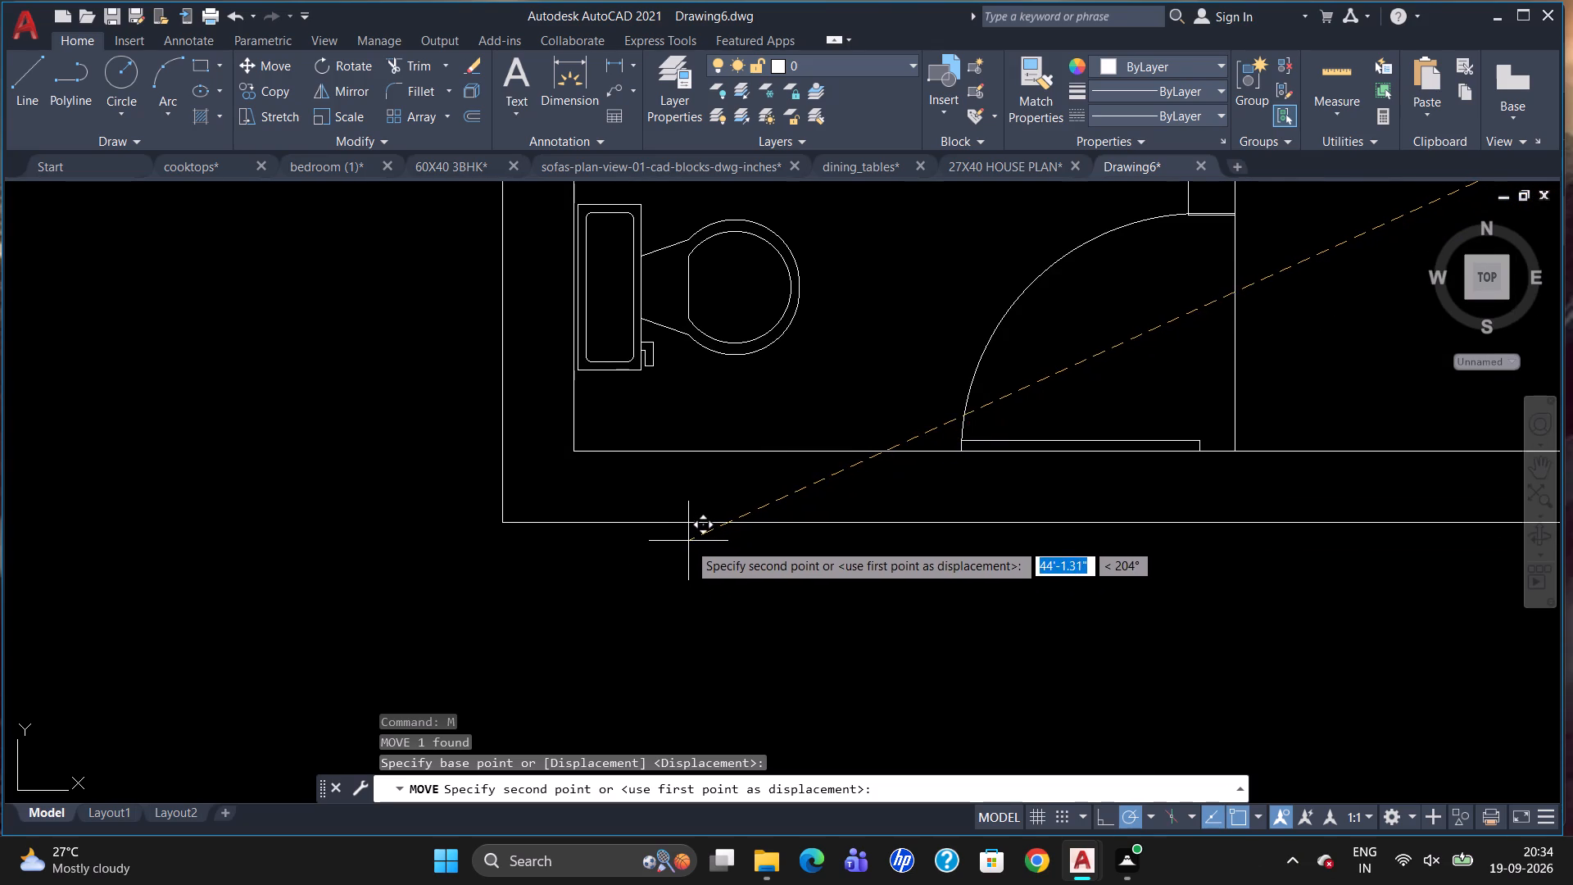
left_click(688, 543)
Erase the spare door block lying outside the floor plan.
scroll(613, 489, "down", 4)
scroll(725, 470, "down", 1)
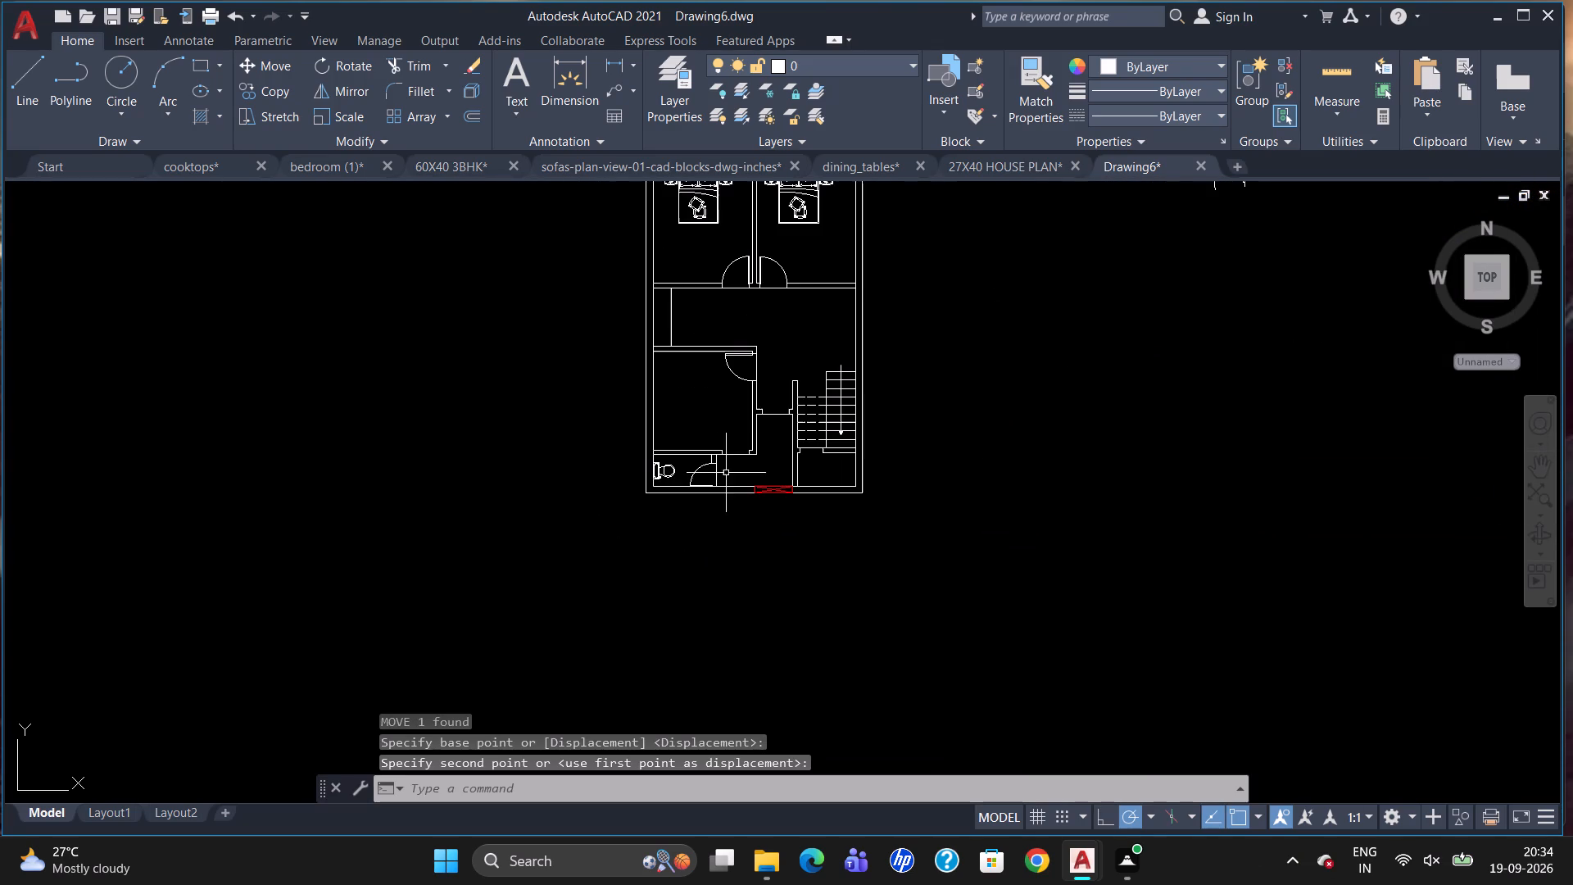
scroll(1036, 421, "down", 1)
scroll(1155, 274, "up", 1)
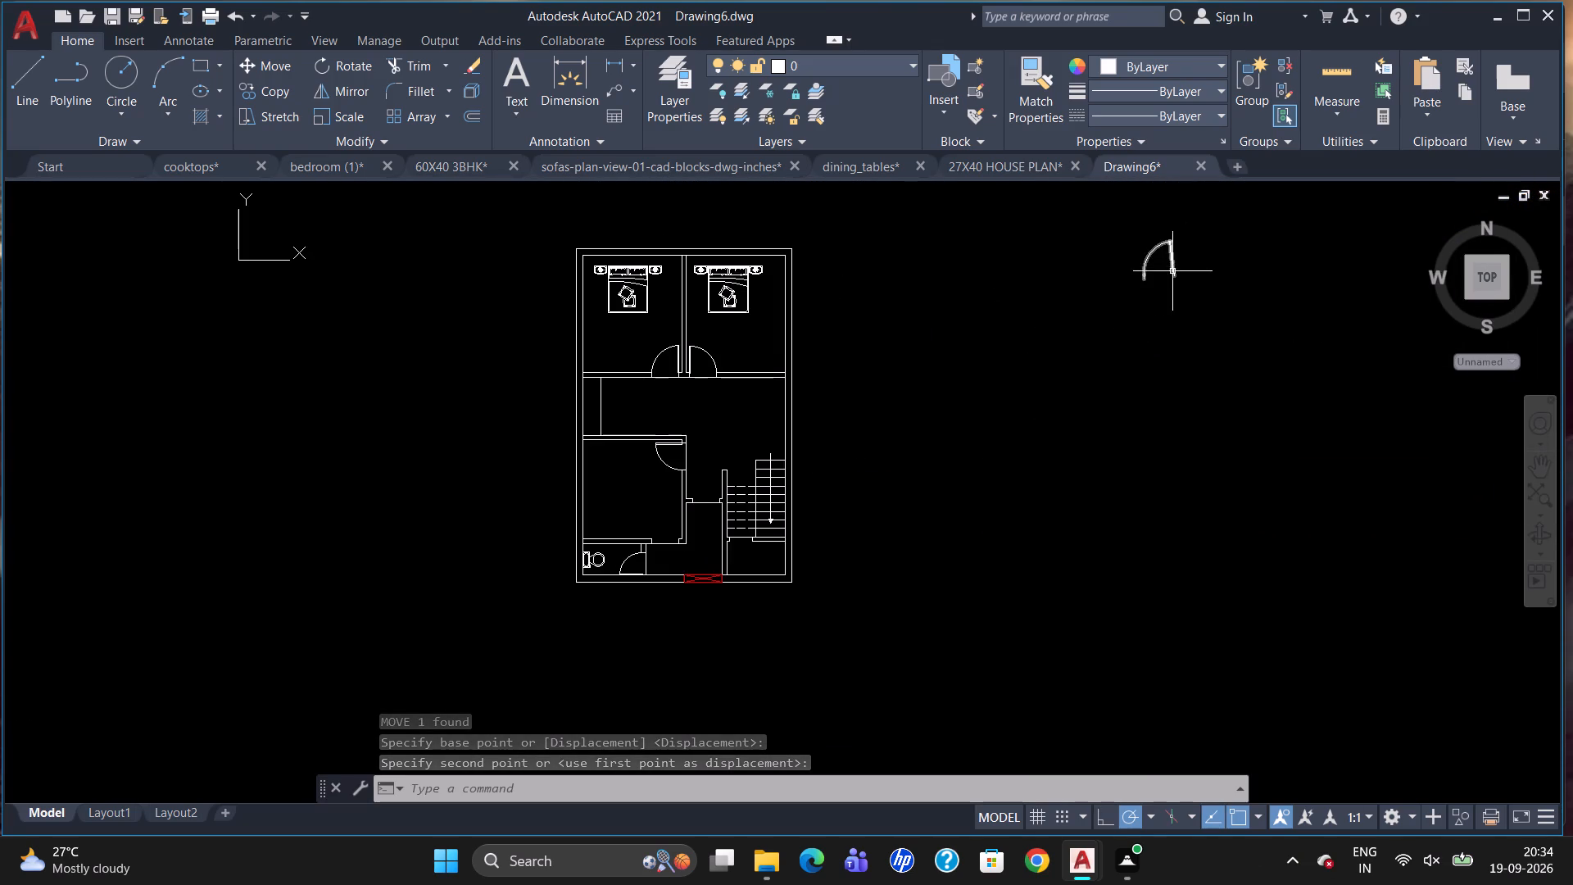
left_click_drag(1180, 270, 1194, 277)
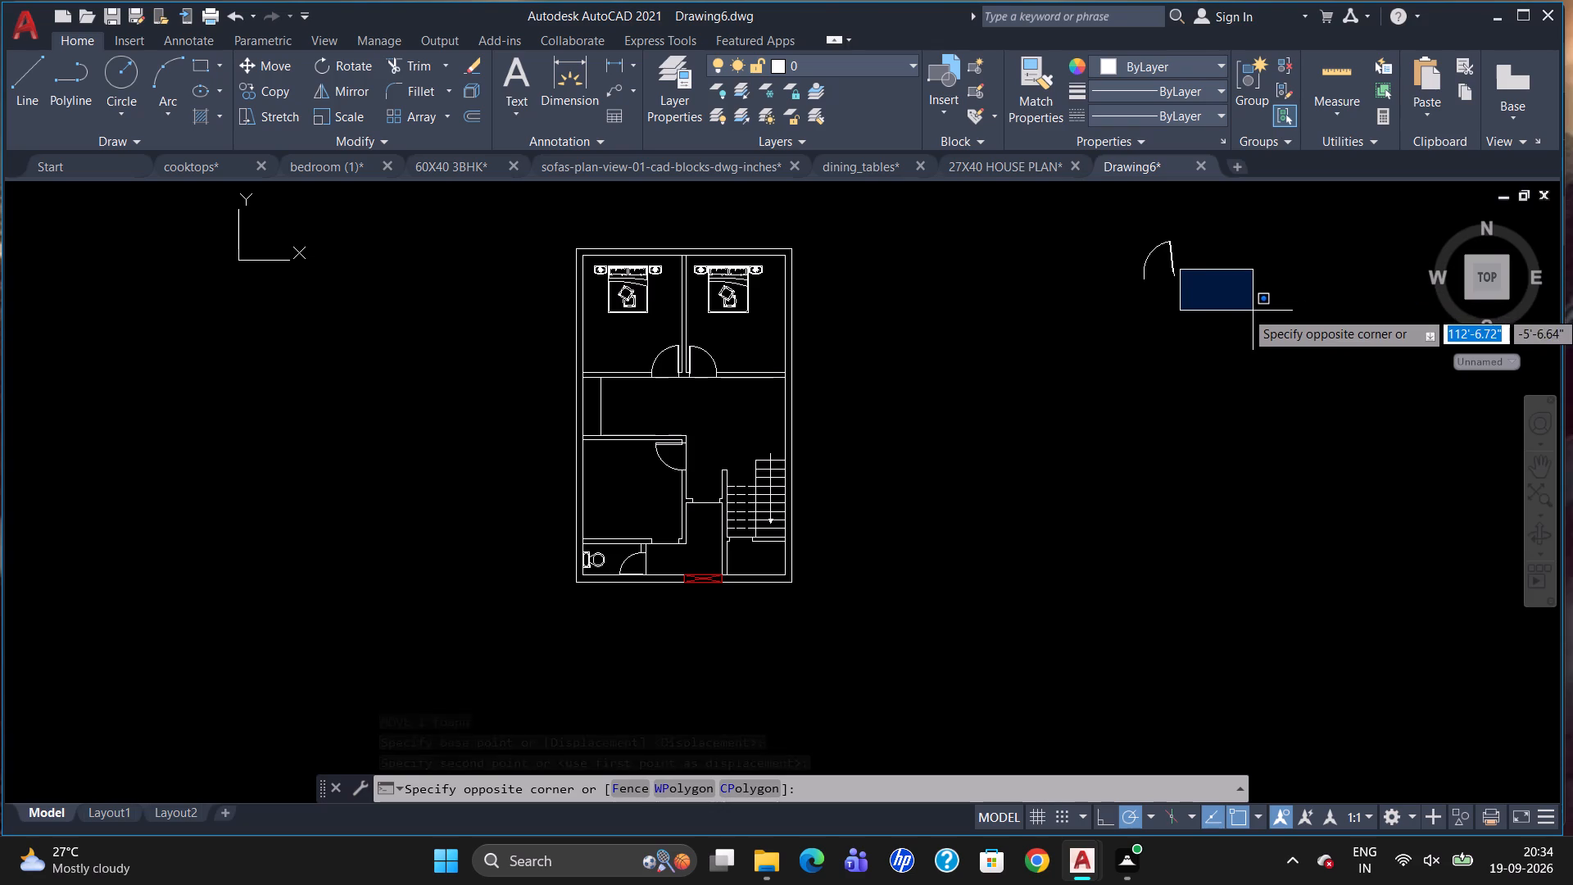
left_click(1155, 270)
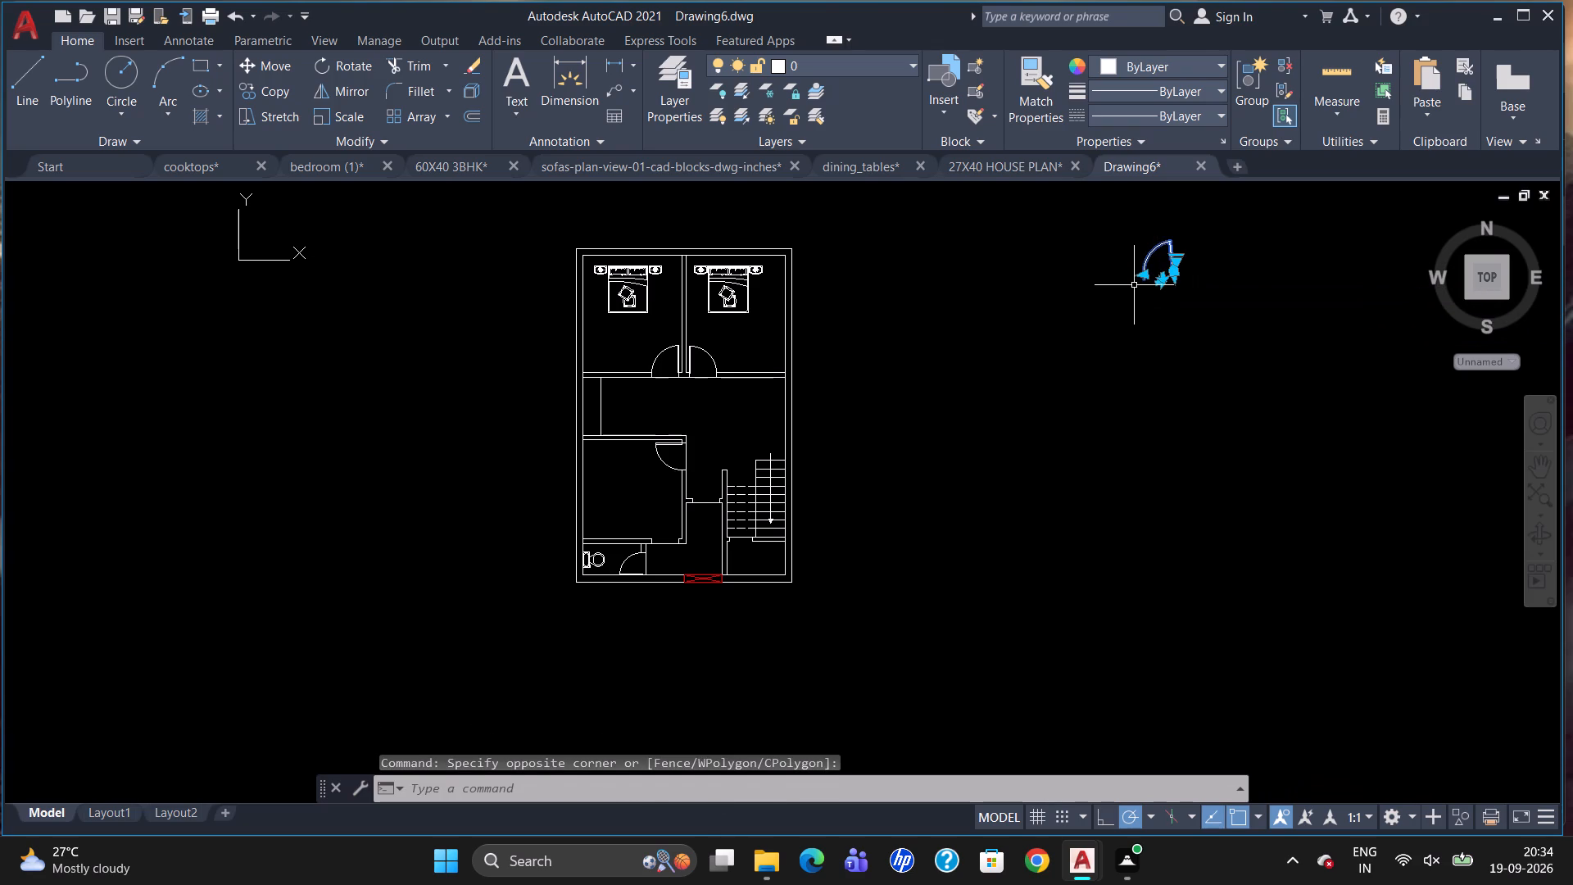
key("Delete")
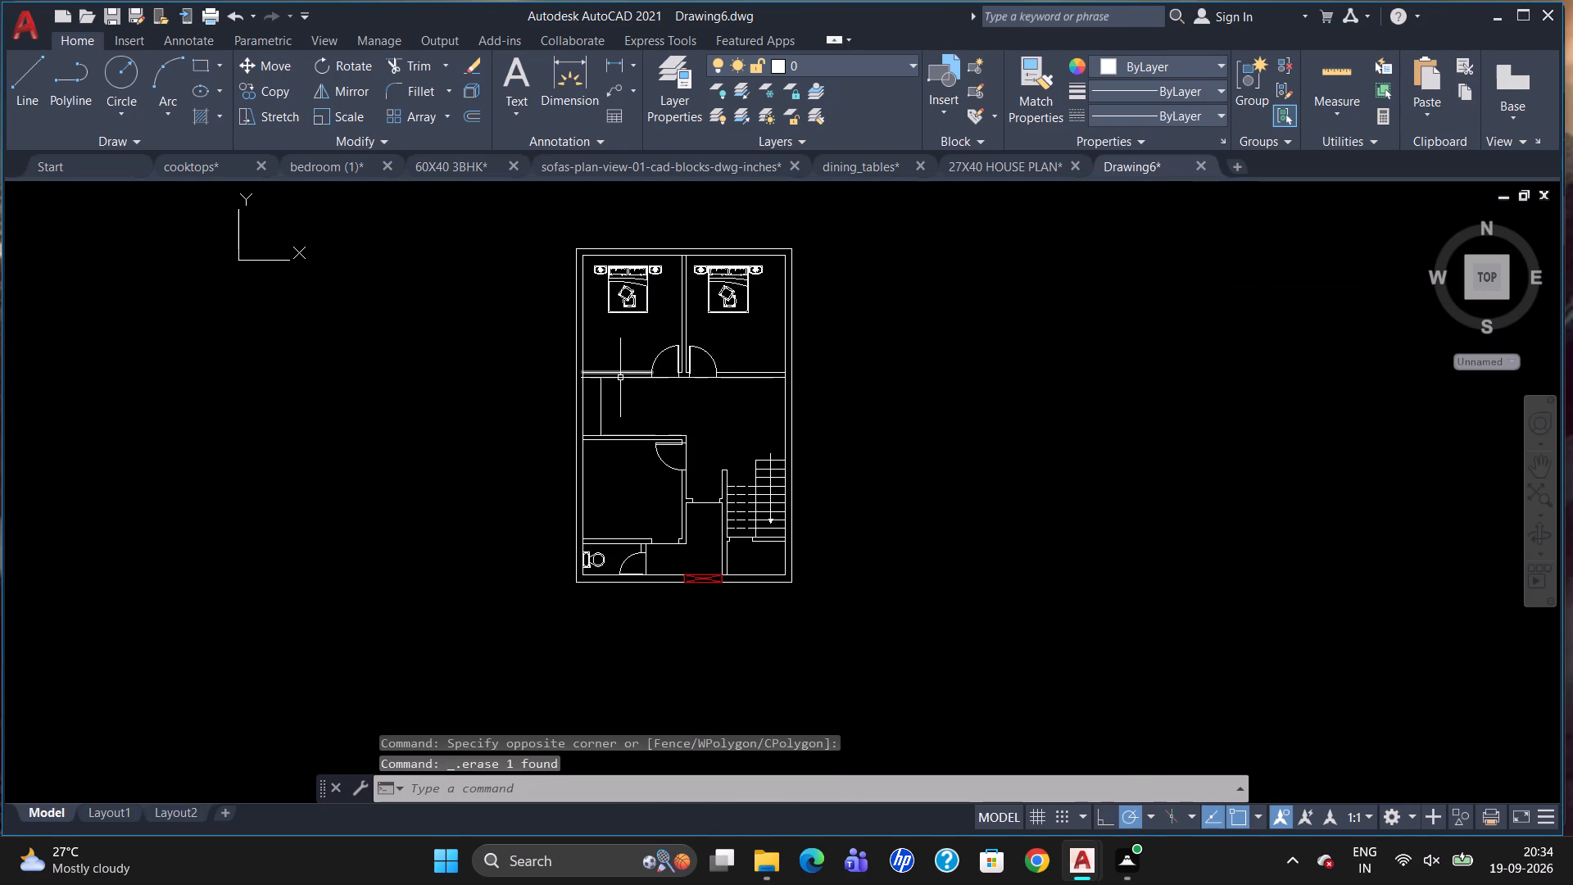
Copy the top-left bedroom's door from its hinge corner to the opening in the bottom wall of the room above the toilet.
scroll(693, 433, "up", 1)
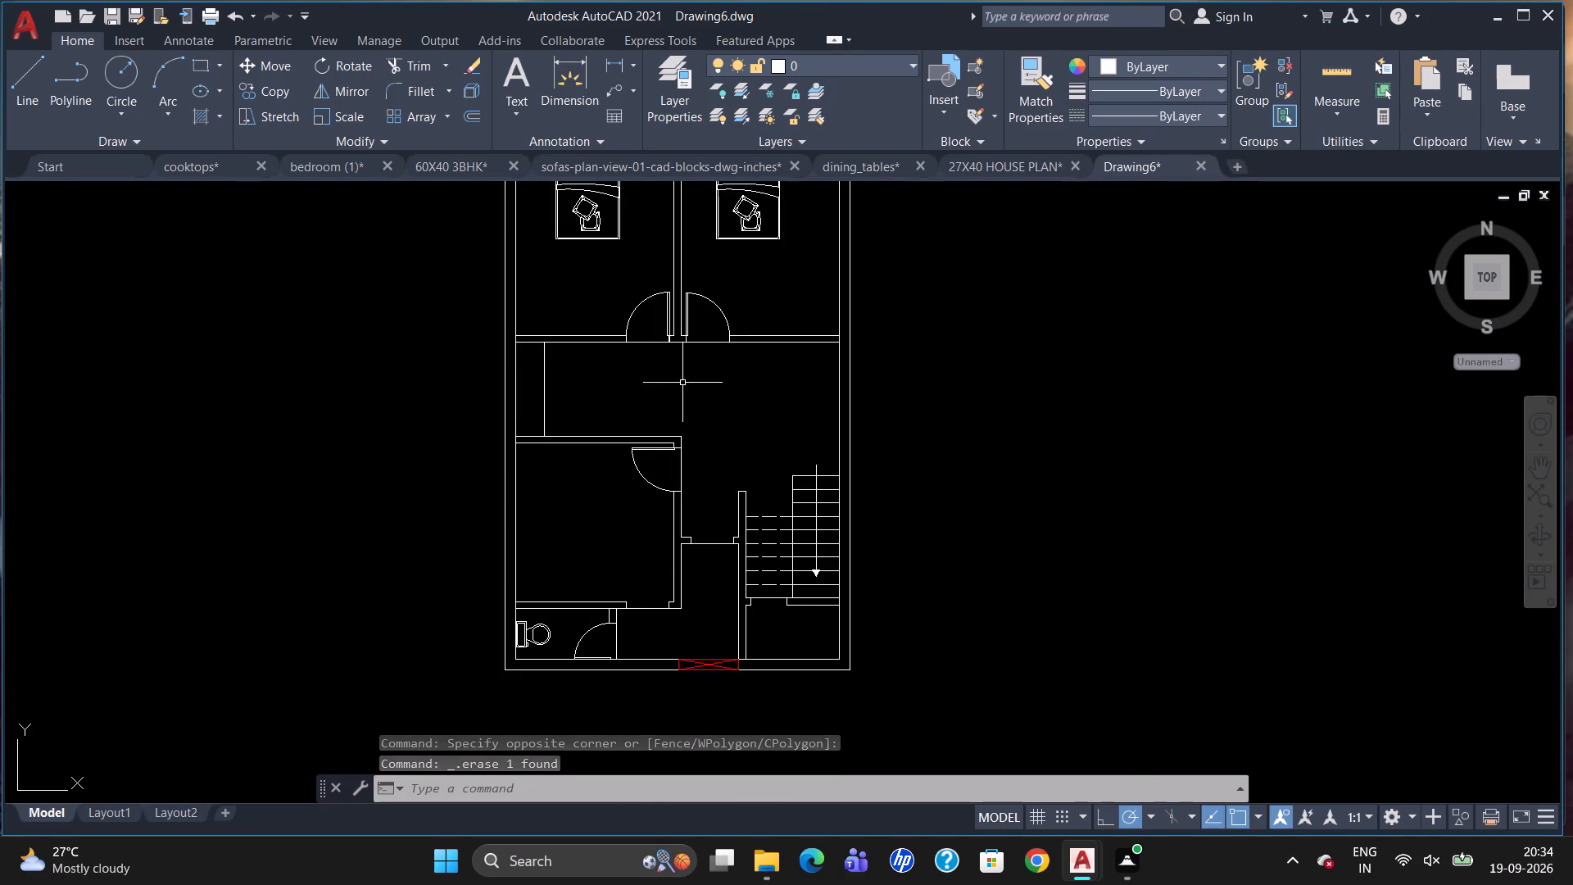
left_click(676, 303)
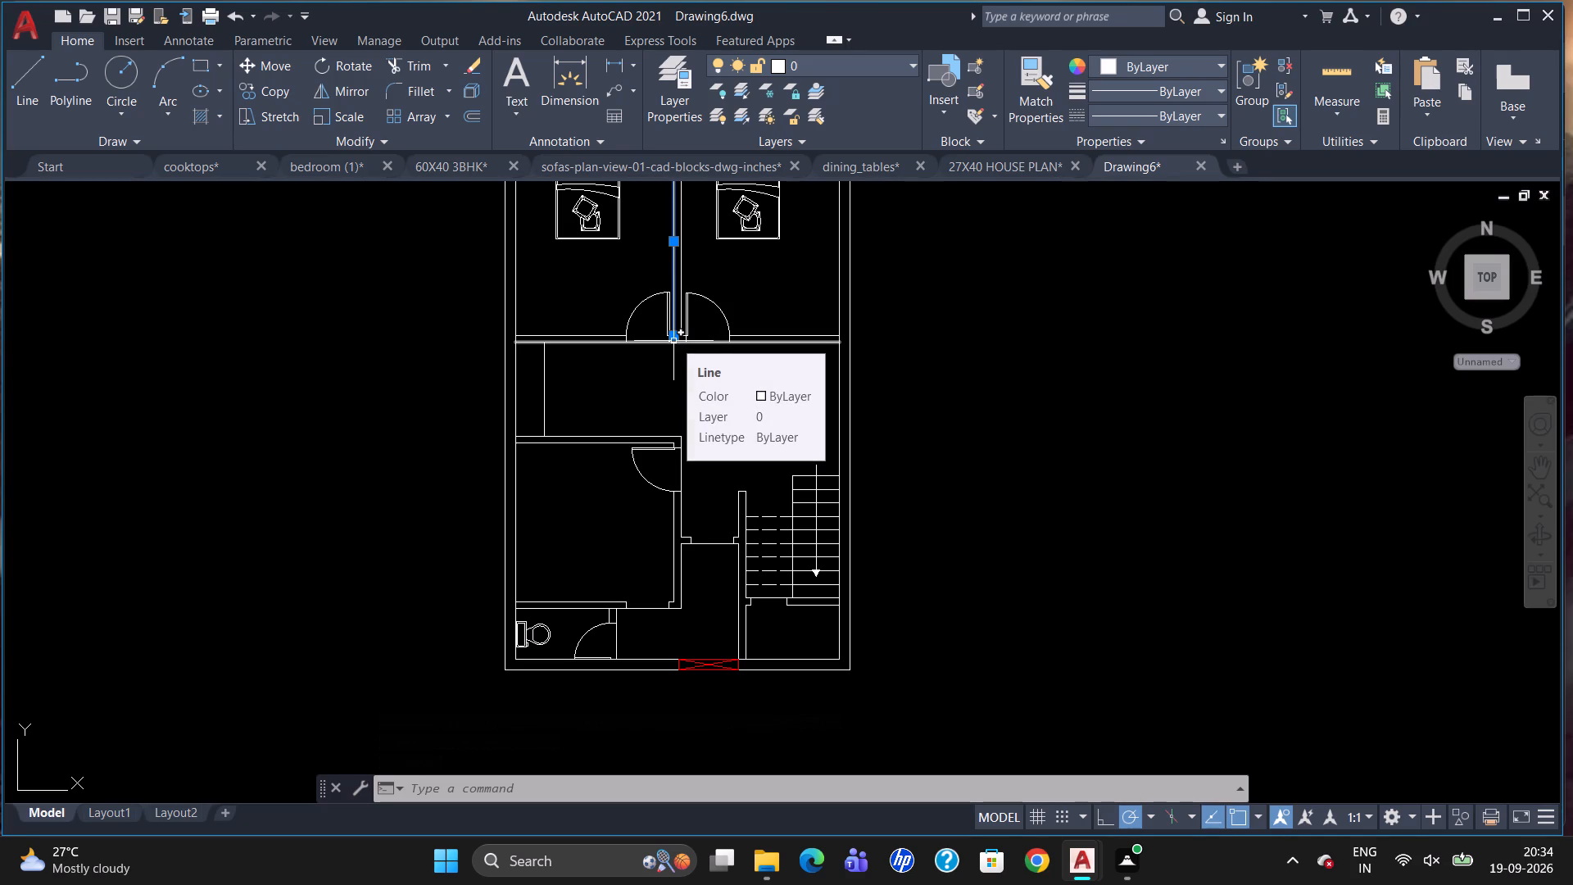
key("Escape")
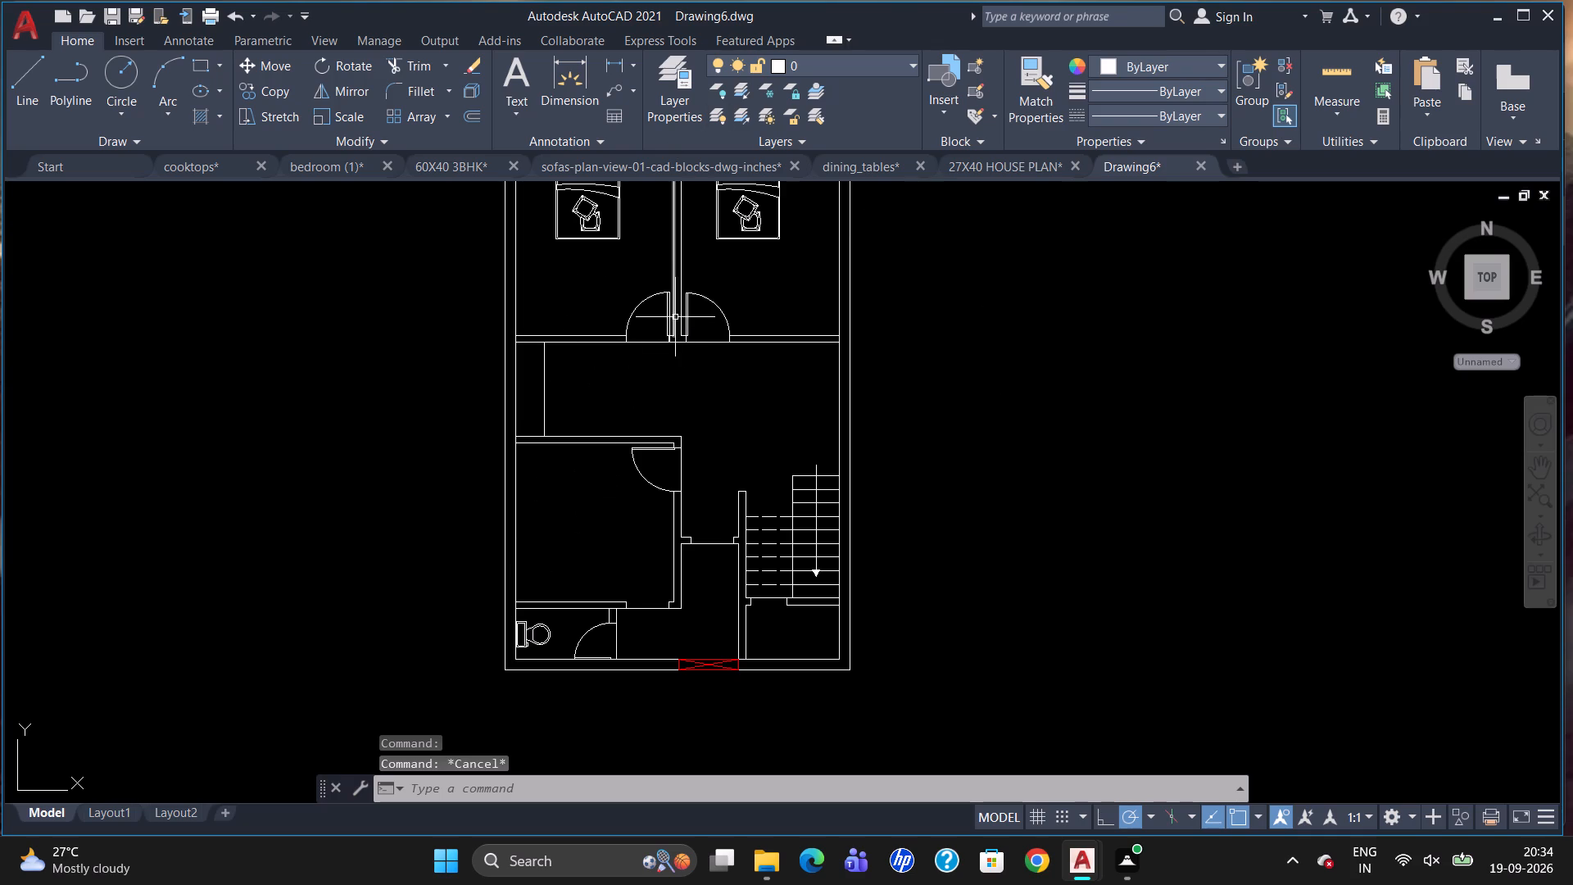
left_click(666, 320)
type("CO")
key("Return")
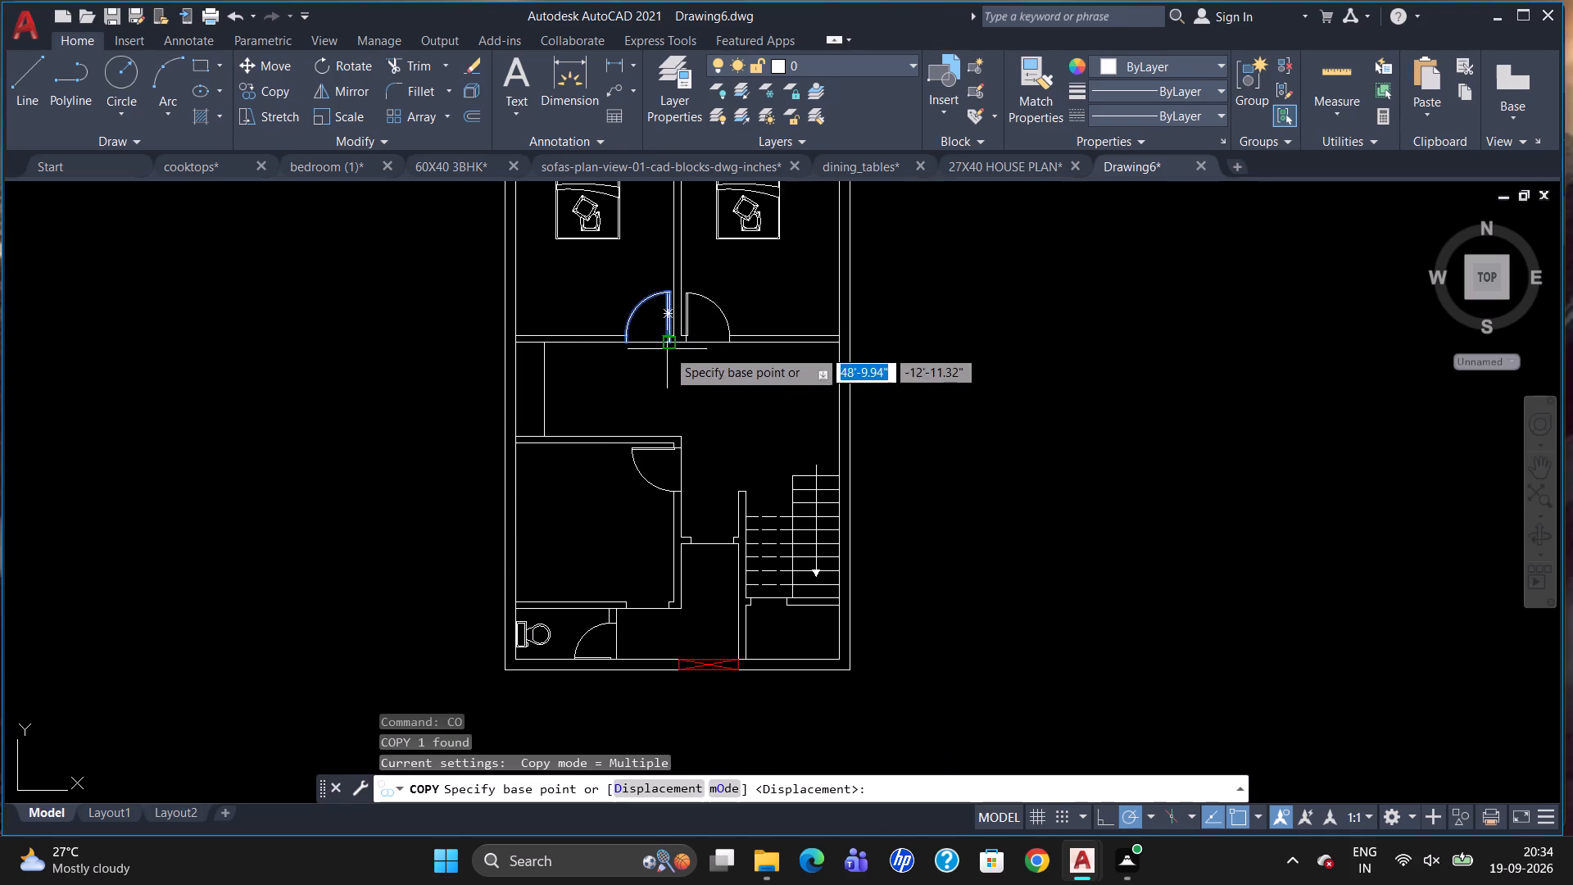
left_click_drag(675, 335, 673, 413)
scroll(676, 604, "up", 4)
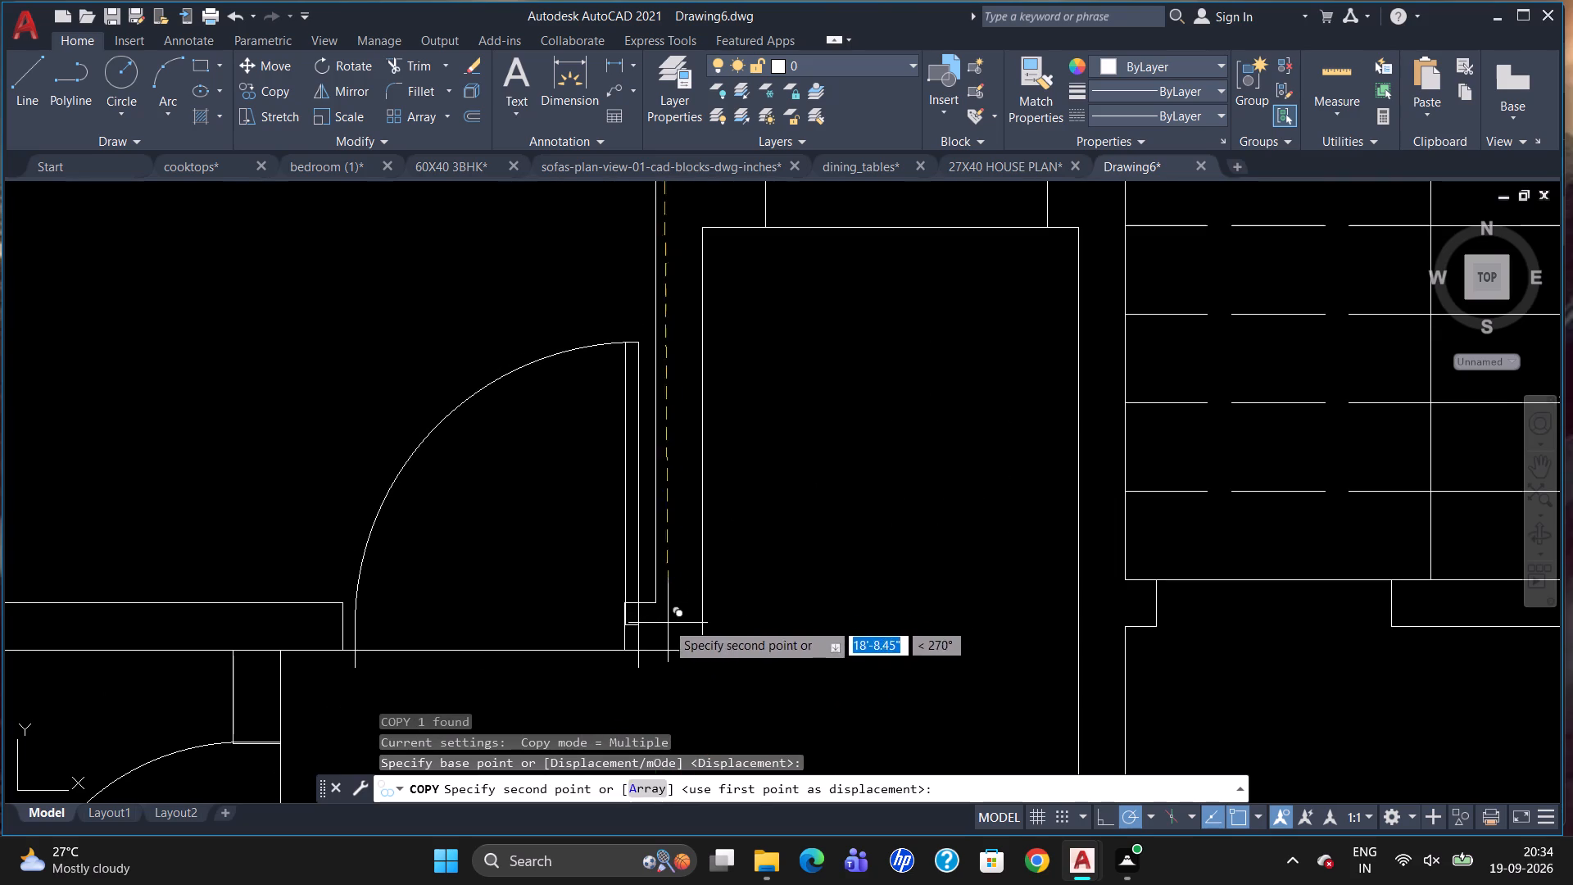
left_click(660, 609)
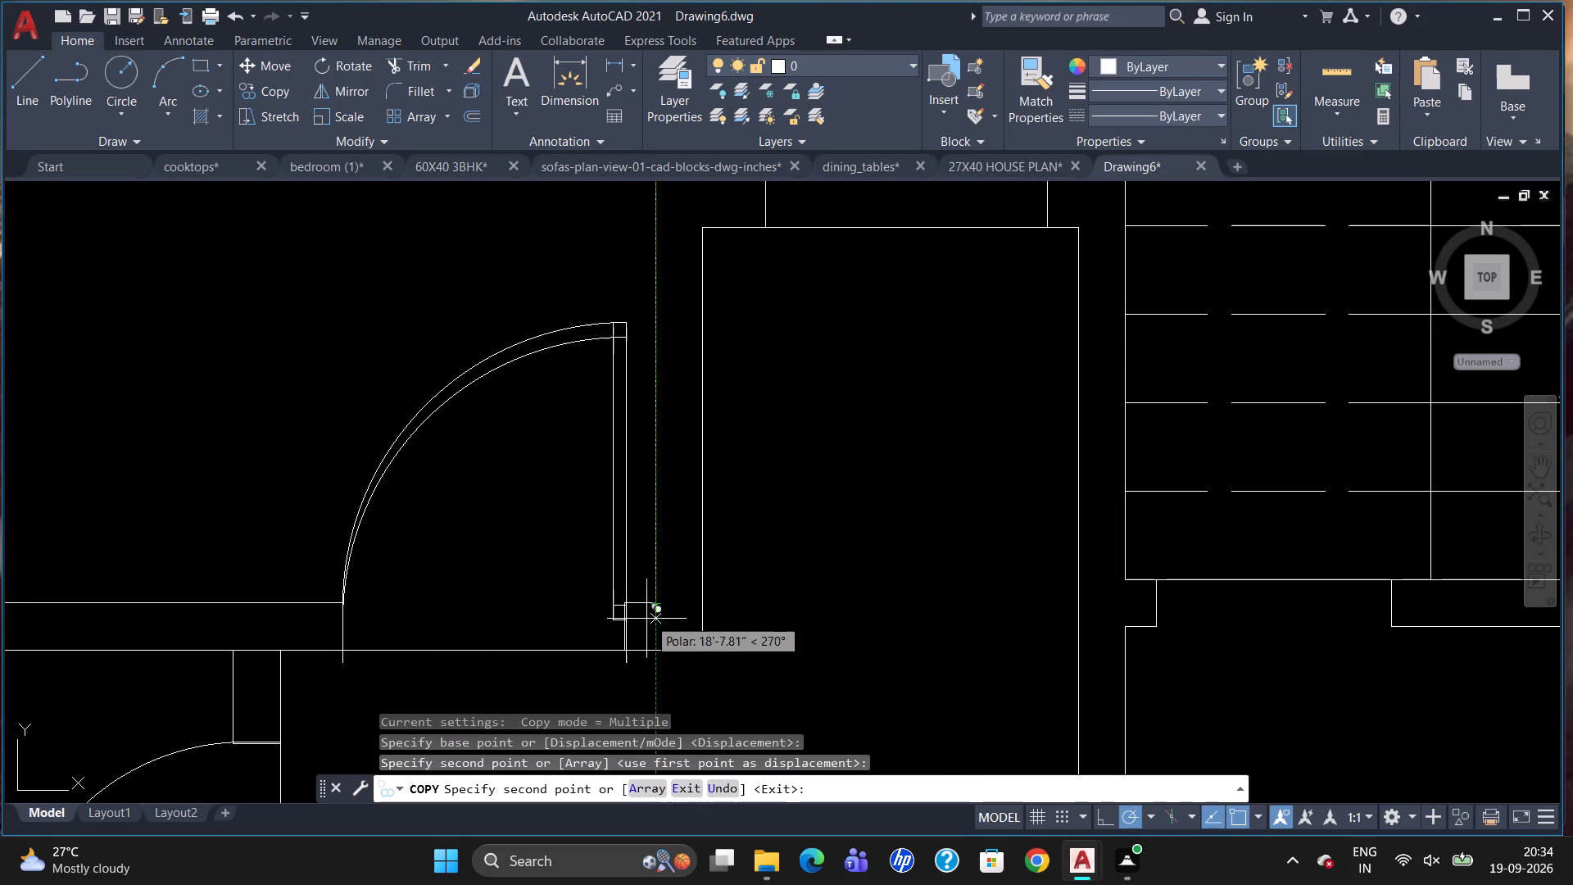
Place another copy of the door at the passage opening beside the stairs and end the copying.
scroll(1000, 503, "down", 3)
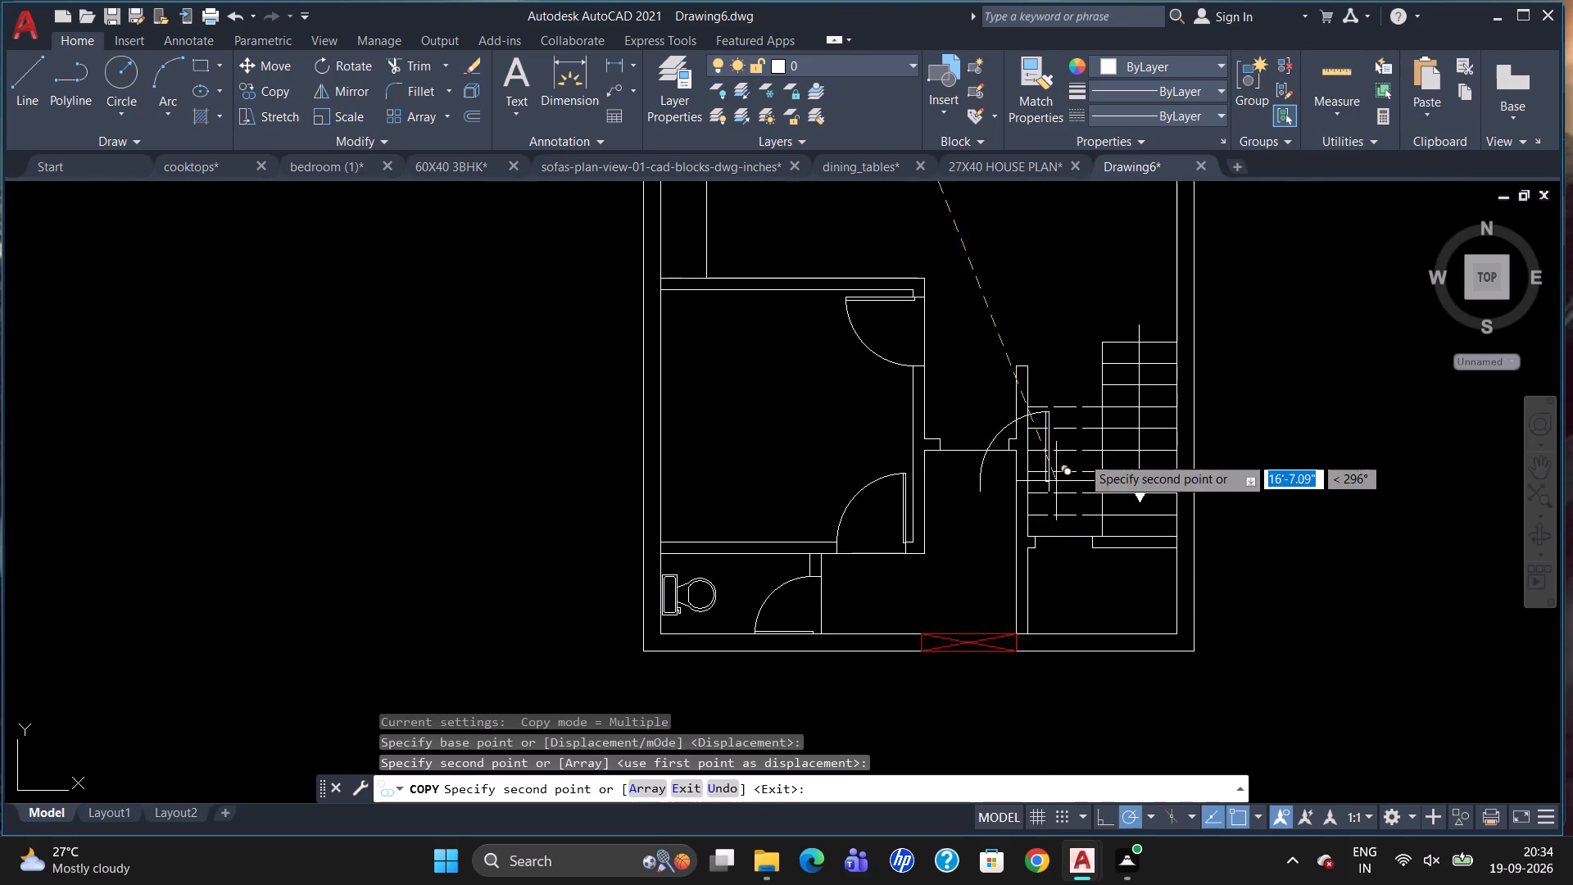
scroll(1076, 442, "up", 2)
scroll(946, 447, "up", 2)
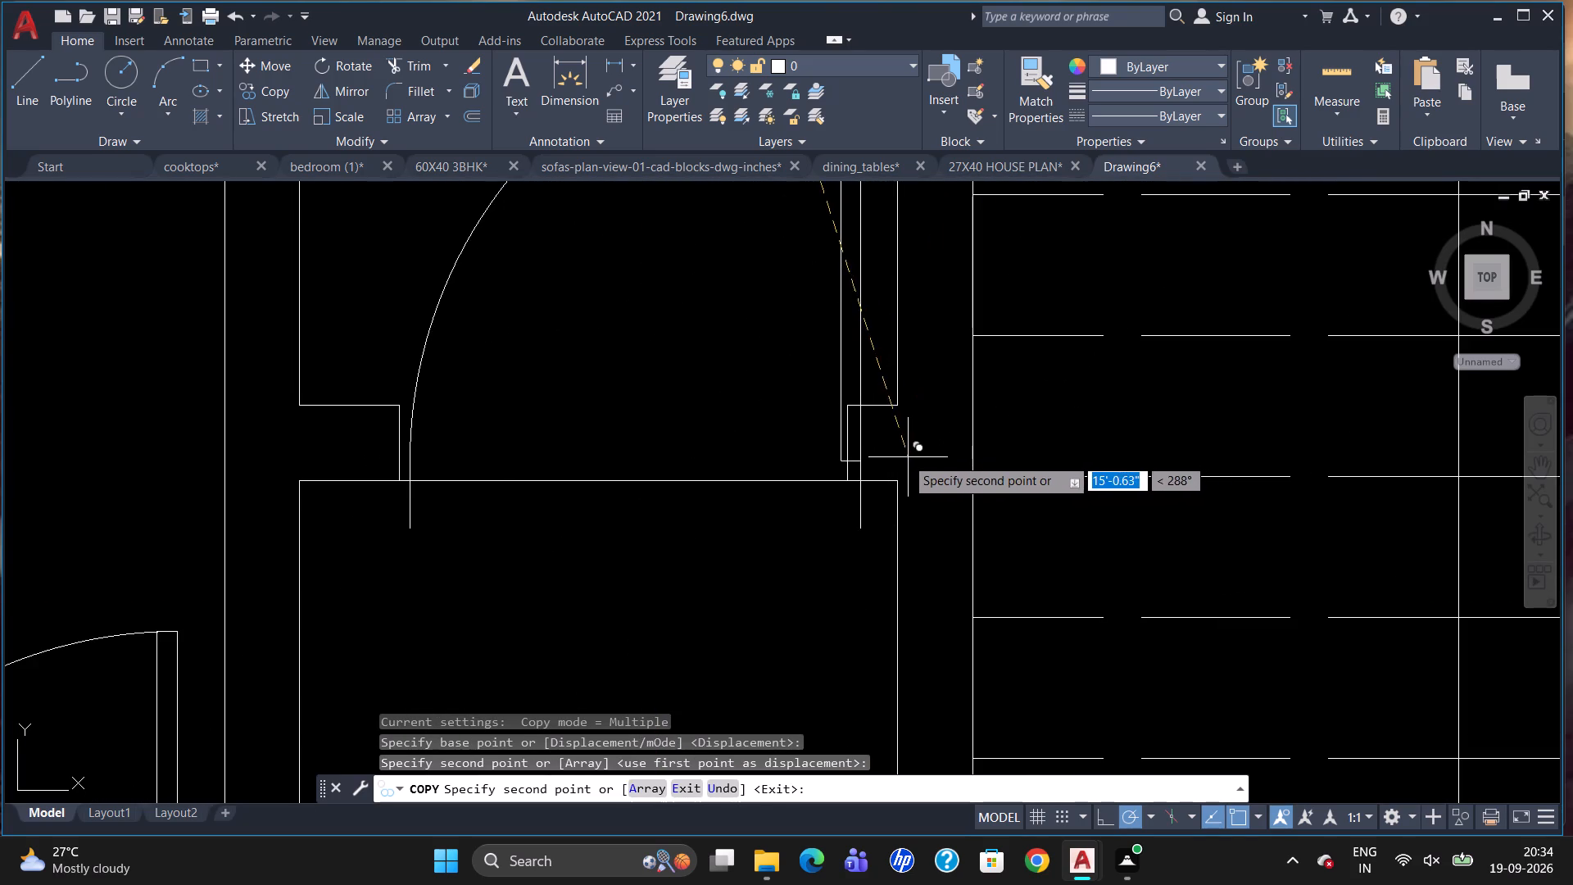
left_click(901, 408)
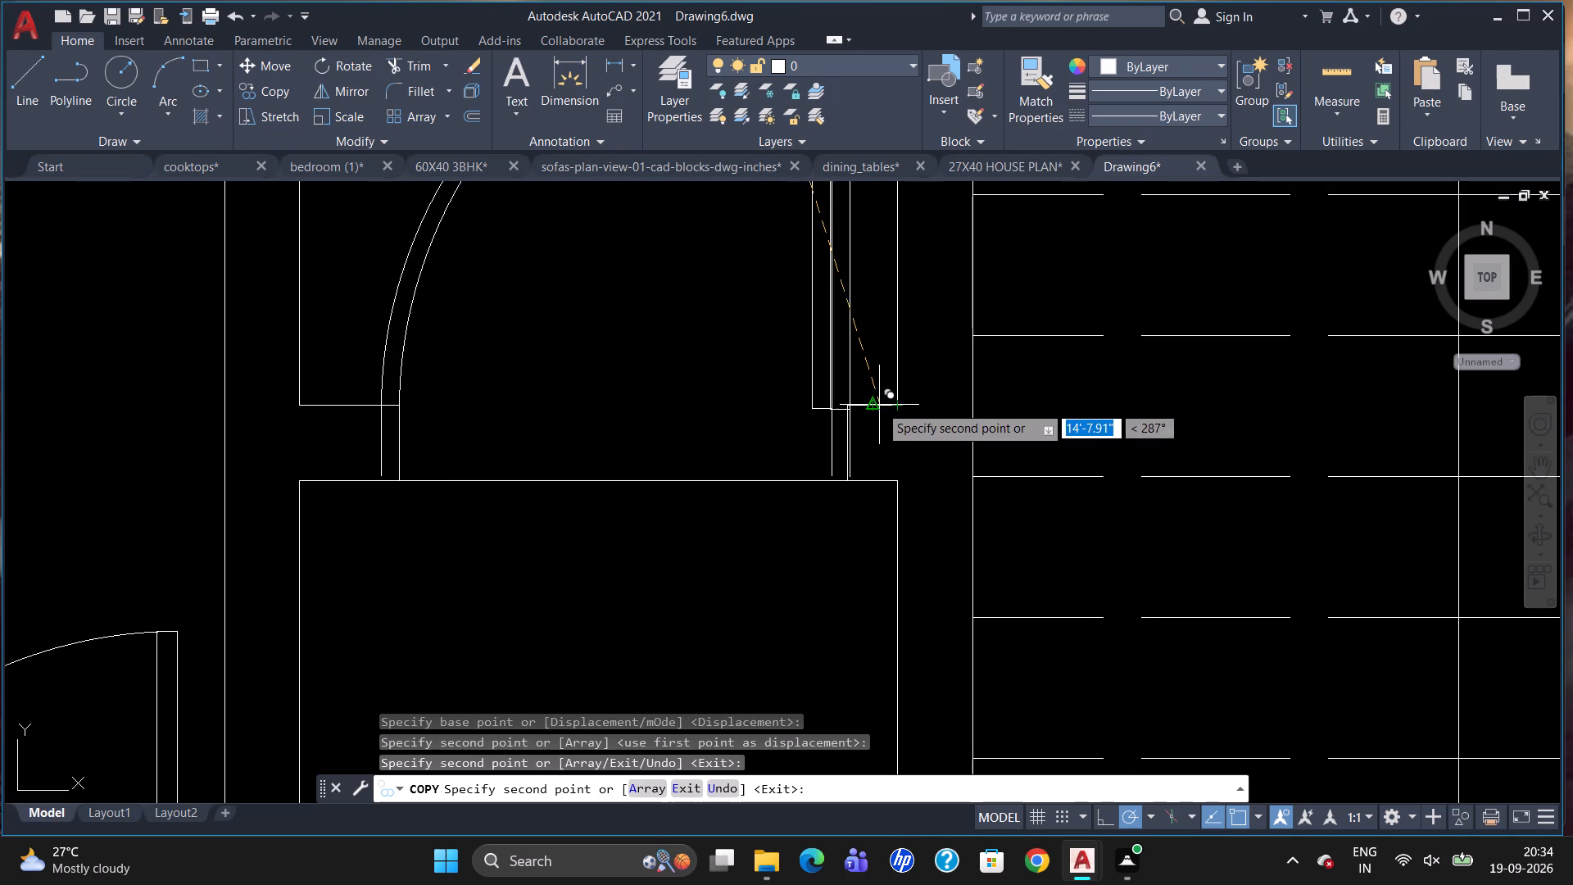
key("Escape")
Draw the kitchen counter's return: a 2' line up from the lower kitchen wall, continued about 5'-8" across to the existing counter line.
scroll(865, 449, "down", 1)
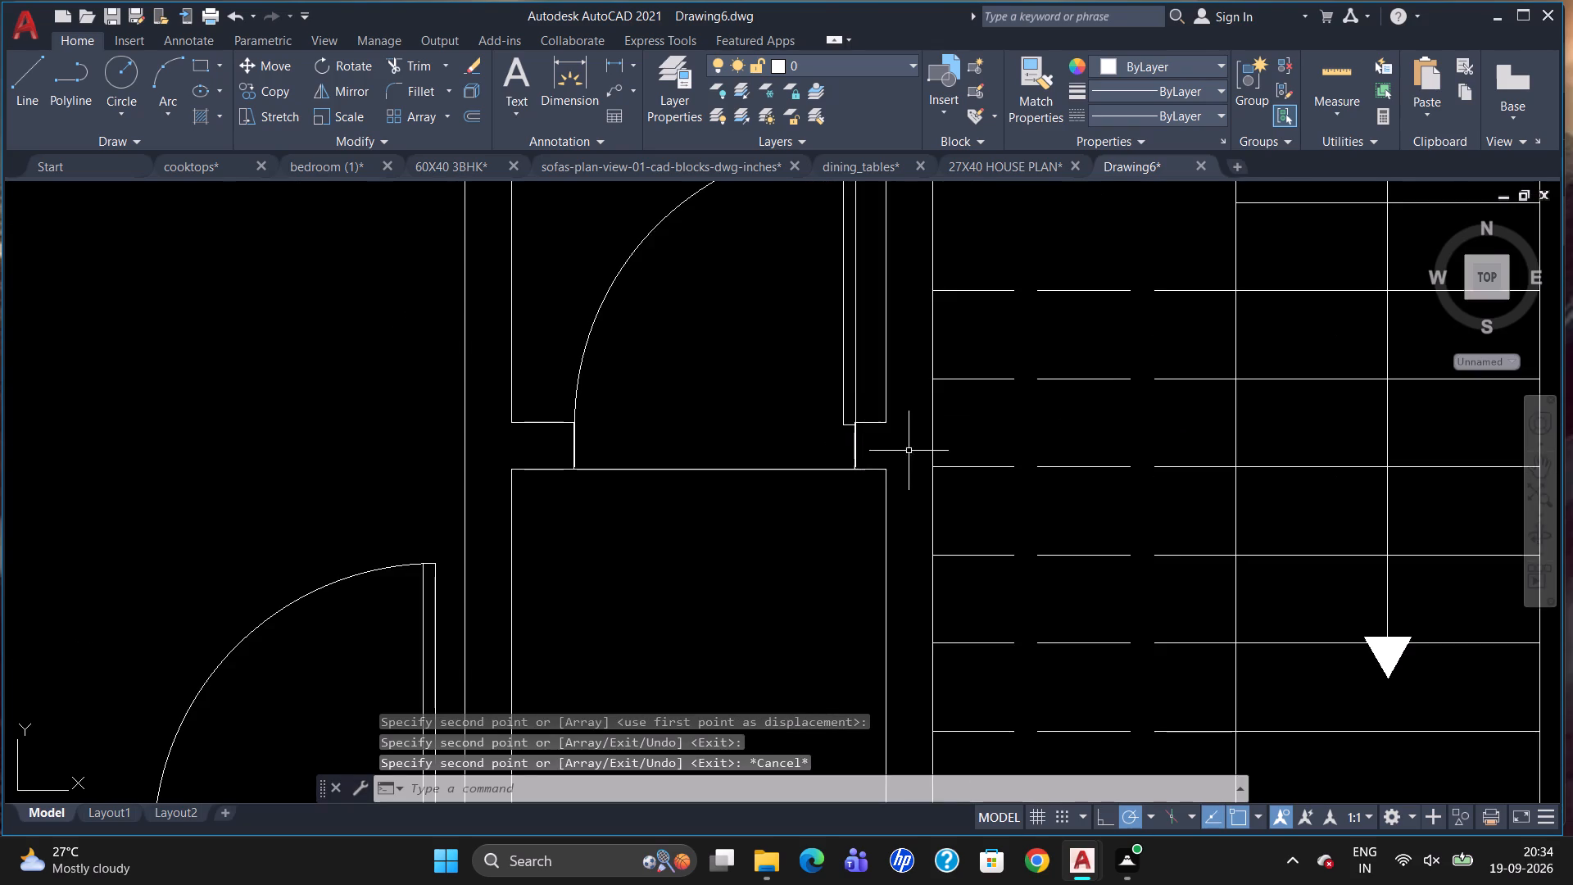
scroll(939, 463, "down", 3)
scroll(833, 483, "down", 1)
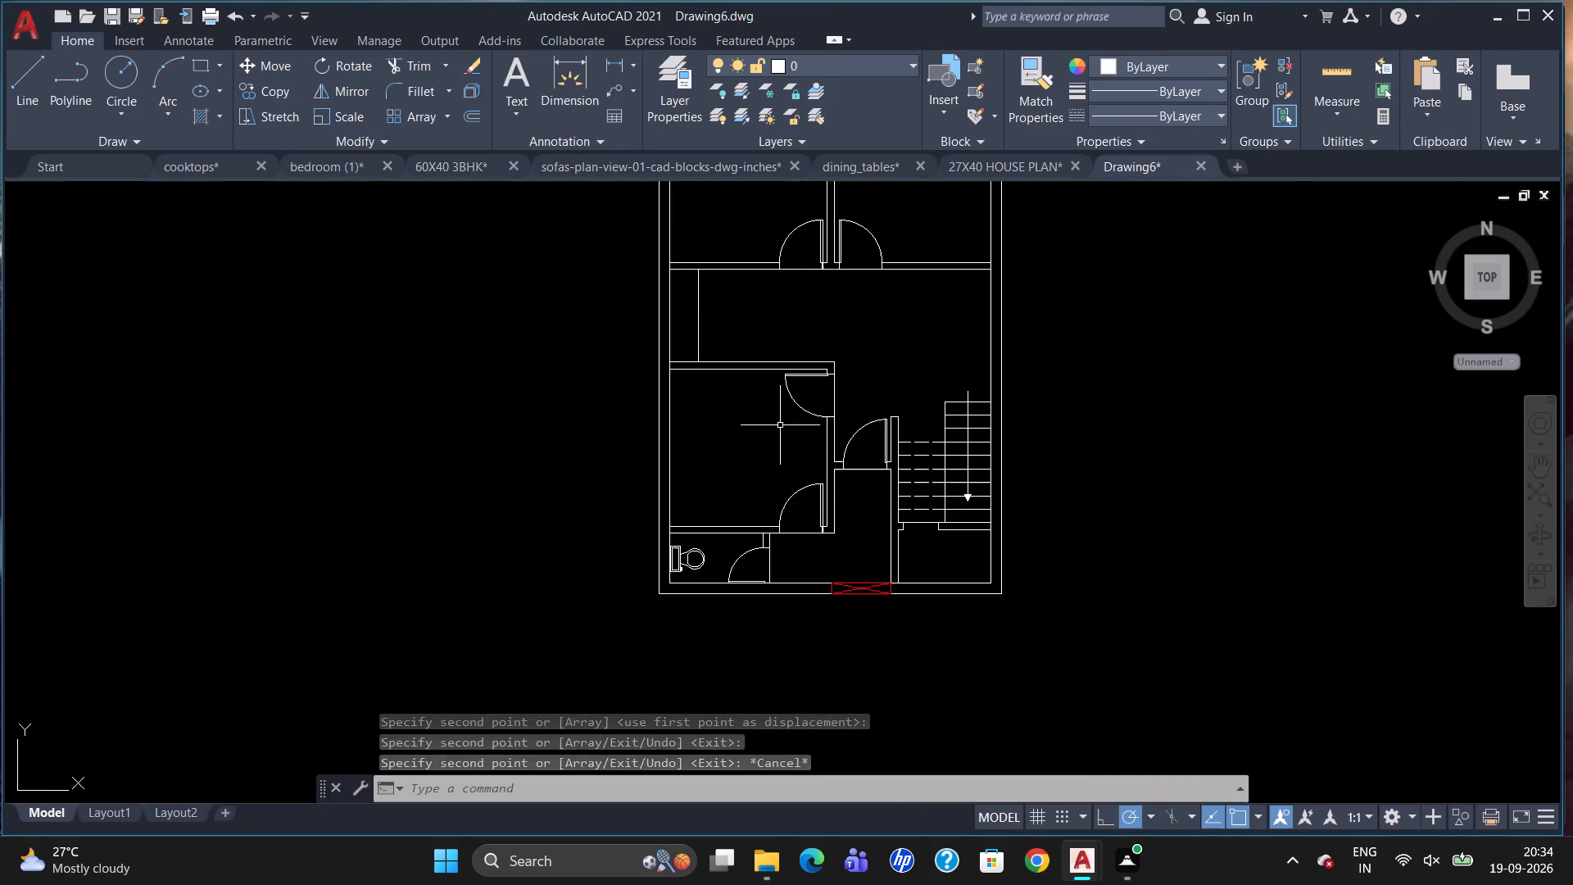
scroll(762, 306, "up", 1)
key("l")
key("Return")
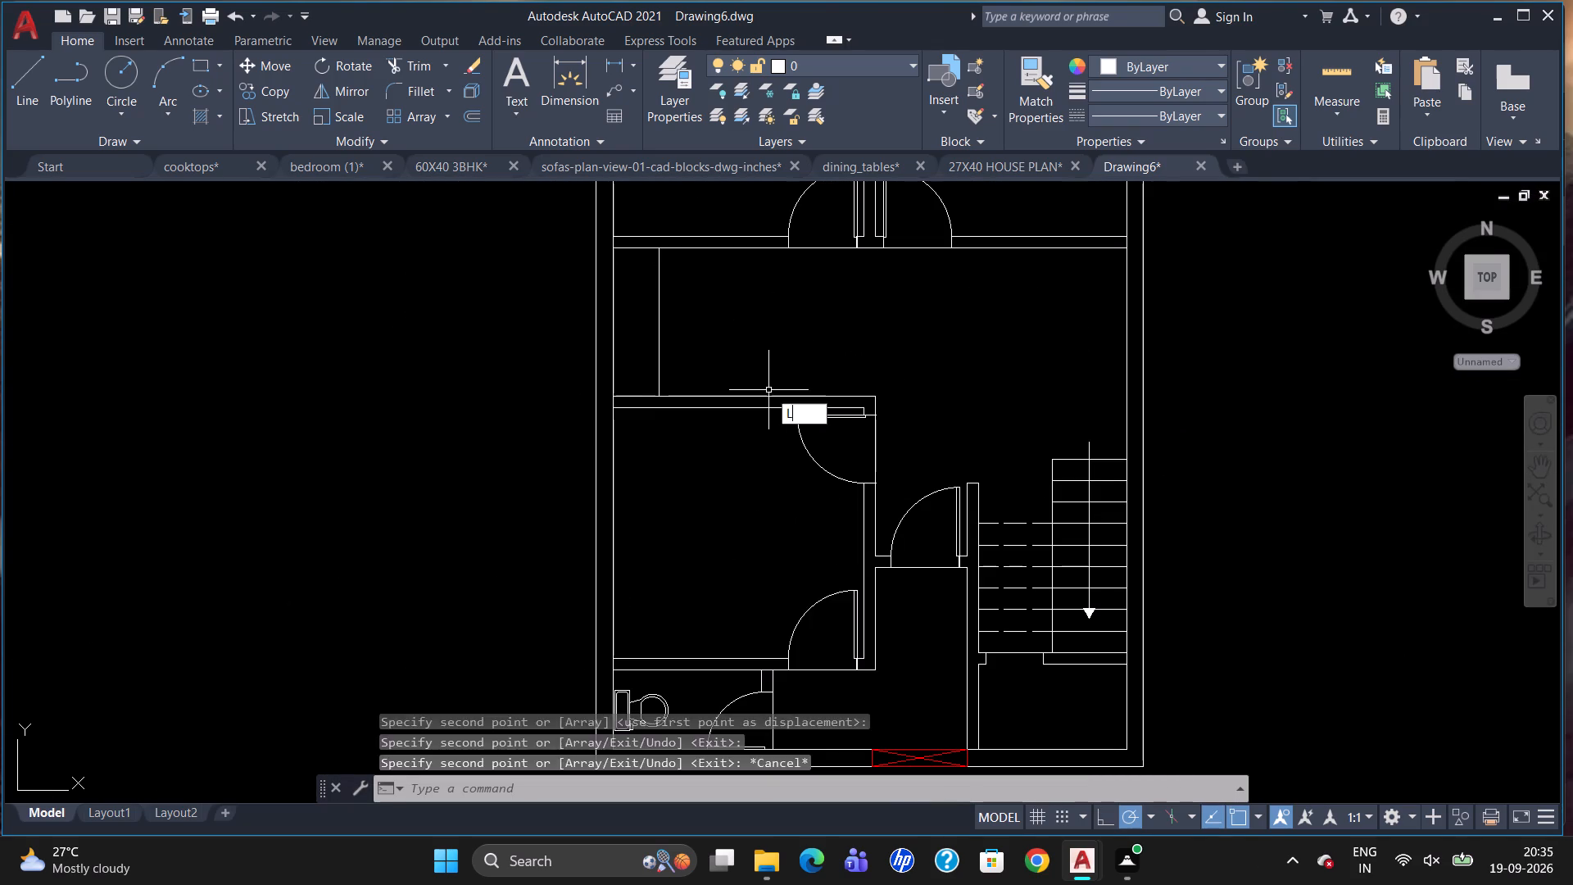
scroll(755, 389, "up", 2)
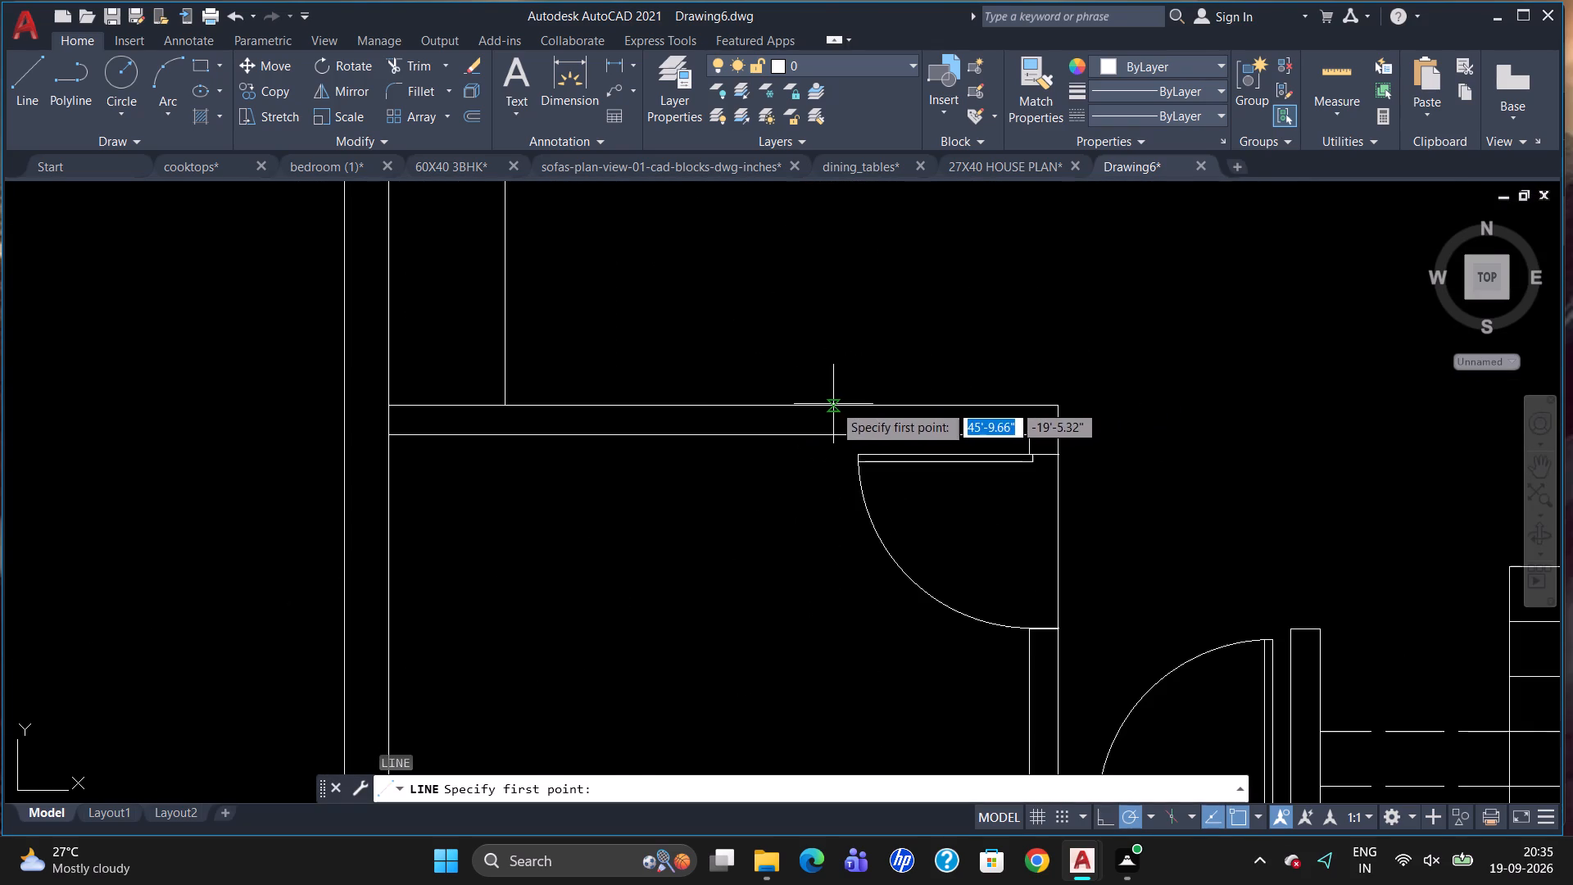
left_click_drag(834, 402, 836, 379)
type("2'")
key("Return")
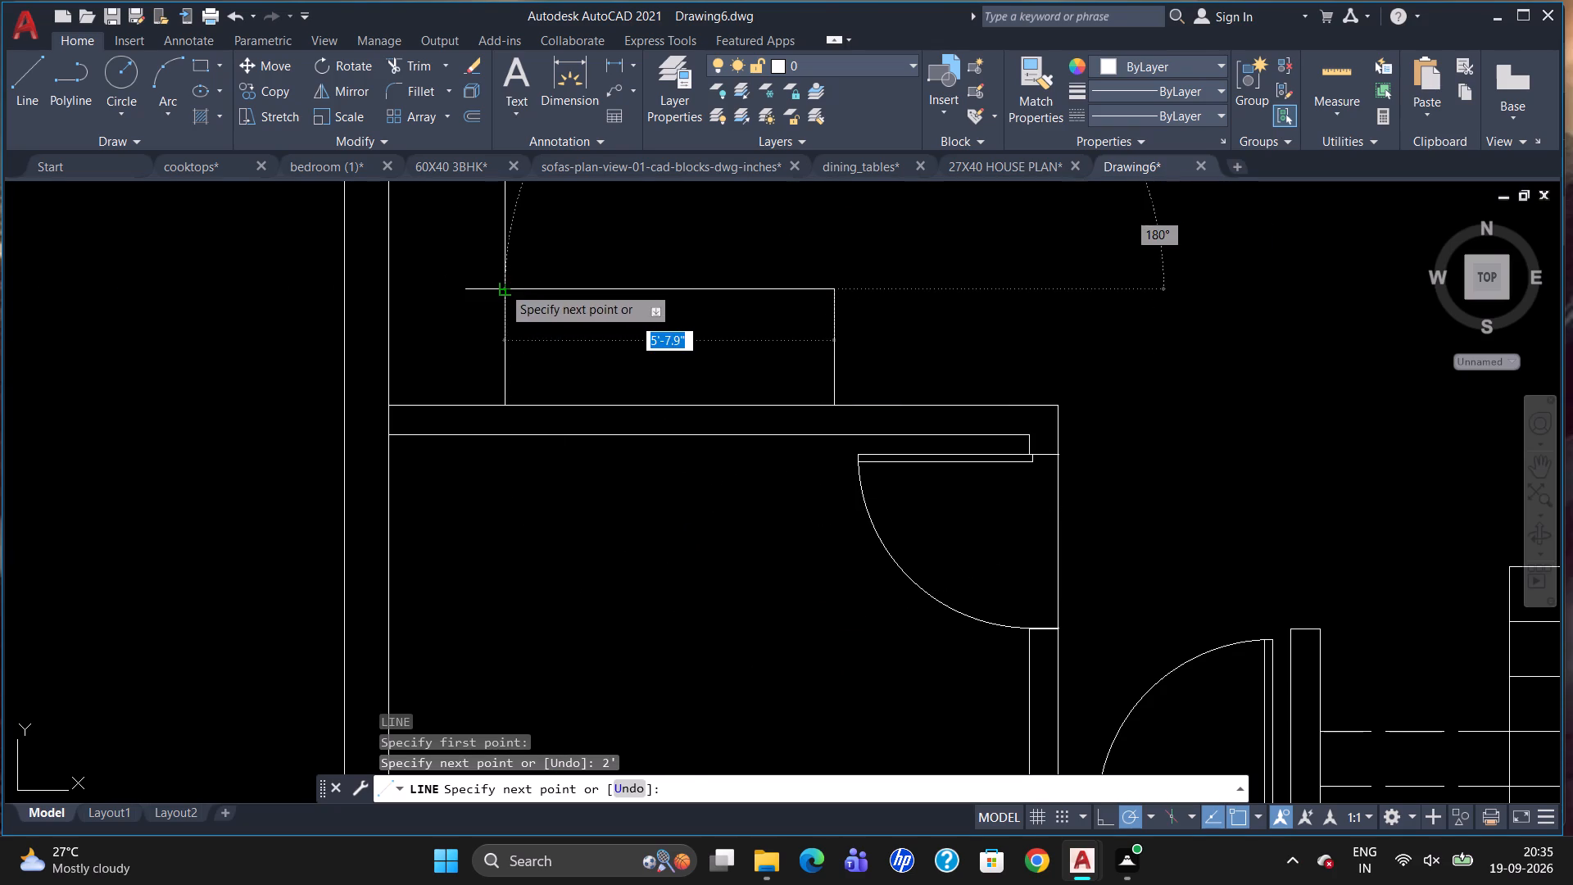
left_click(504, 286)
key("Escape")
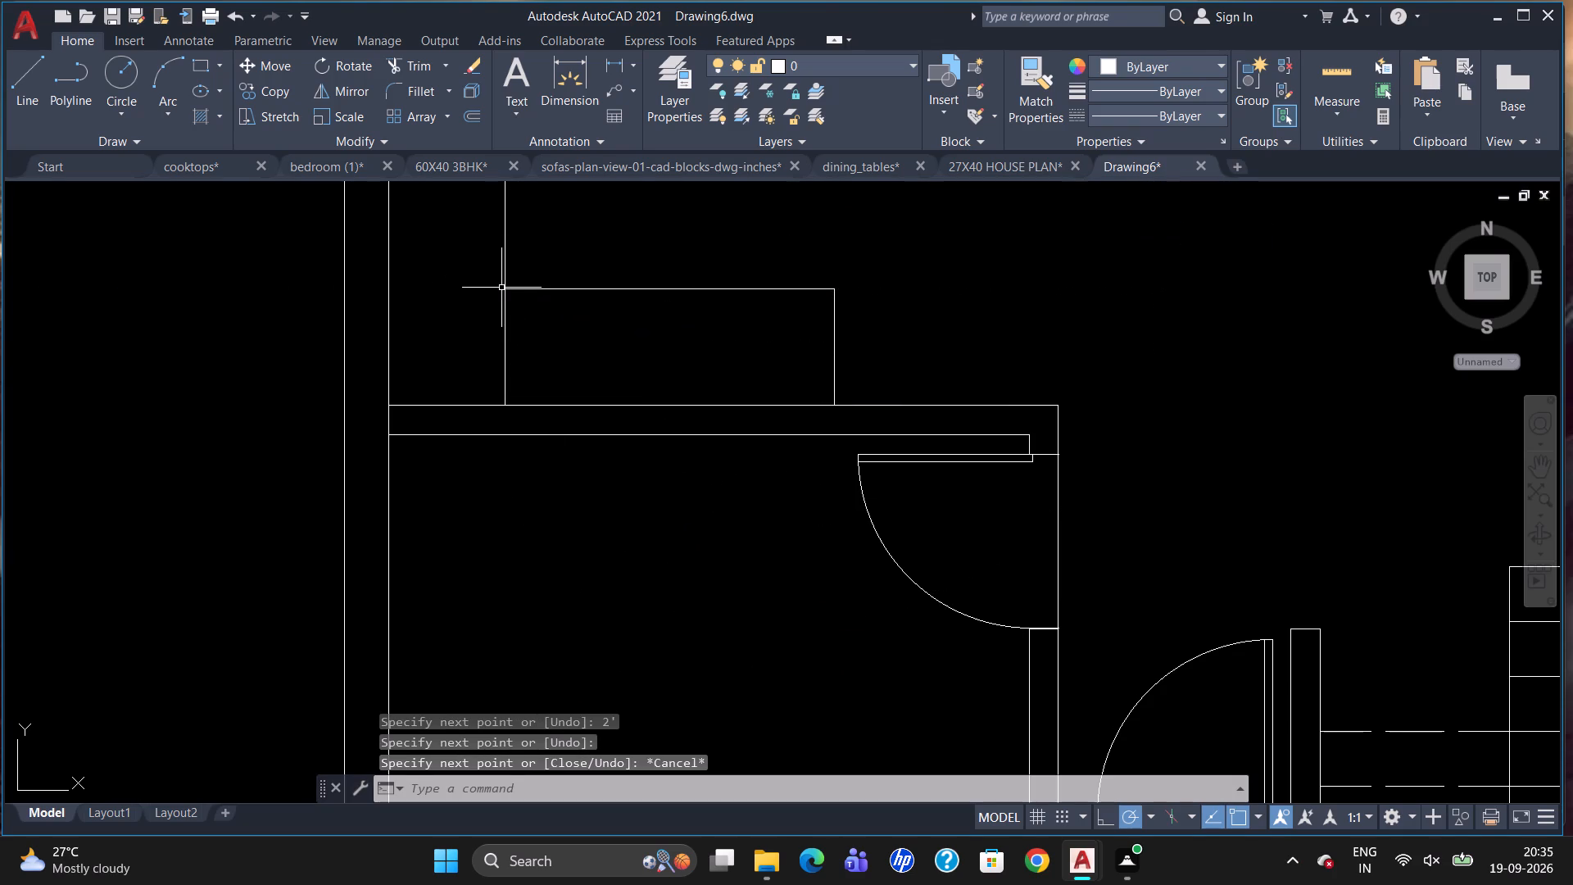
Trim the vertical counter line below the new horizontal edge to form an L-shaped kitchen counter.
type("TR")
key("Return")
key("Return")
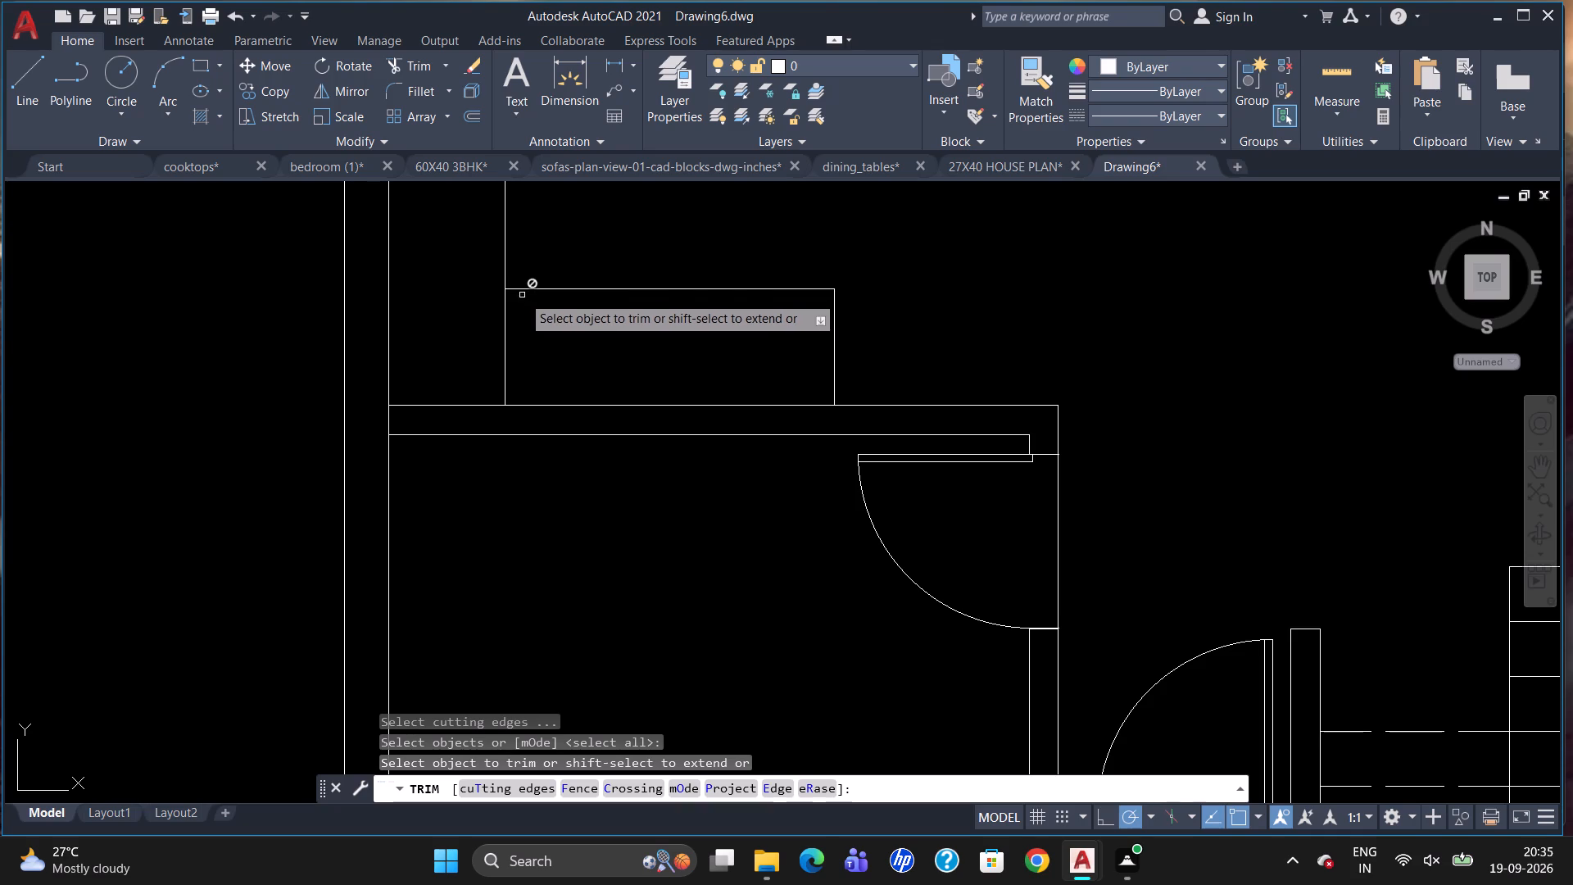
left_click(507, 342)
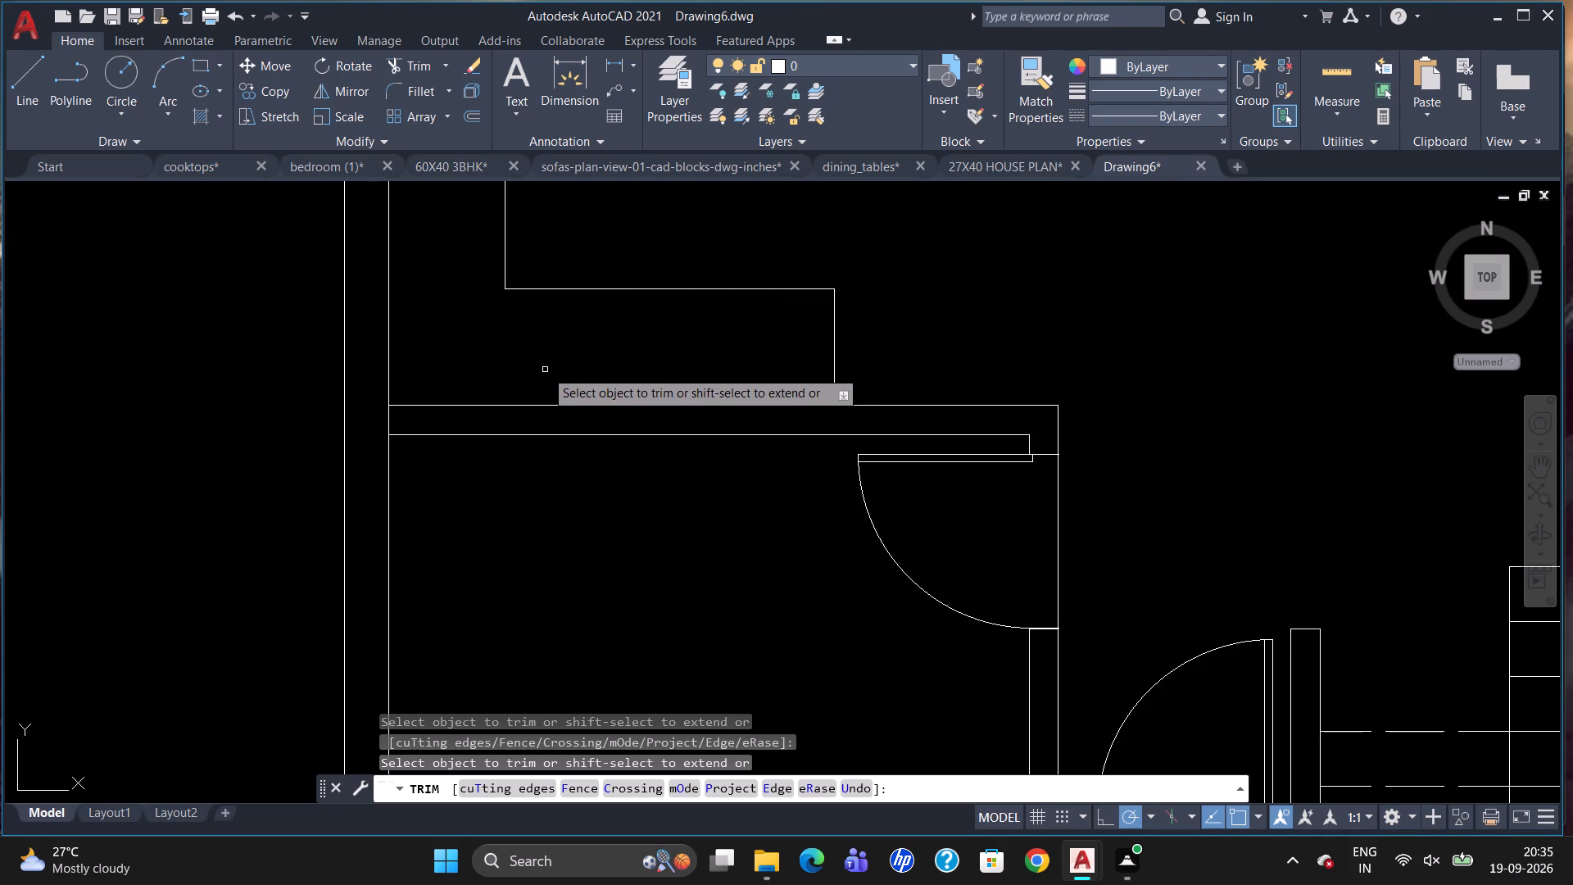
key("Escape")
Copy the square four-burner cooktop from the cooktops drawing and paste it onto the kitchen counter in Drawing6.
scroll(632, 422, "down", 2)
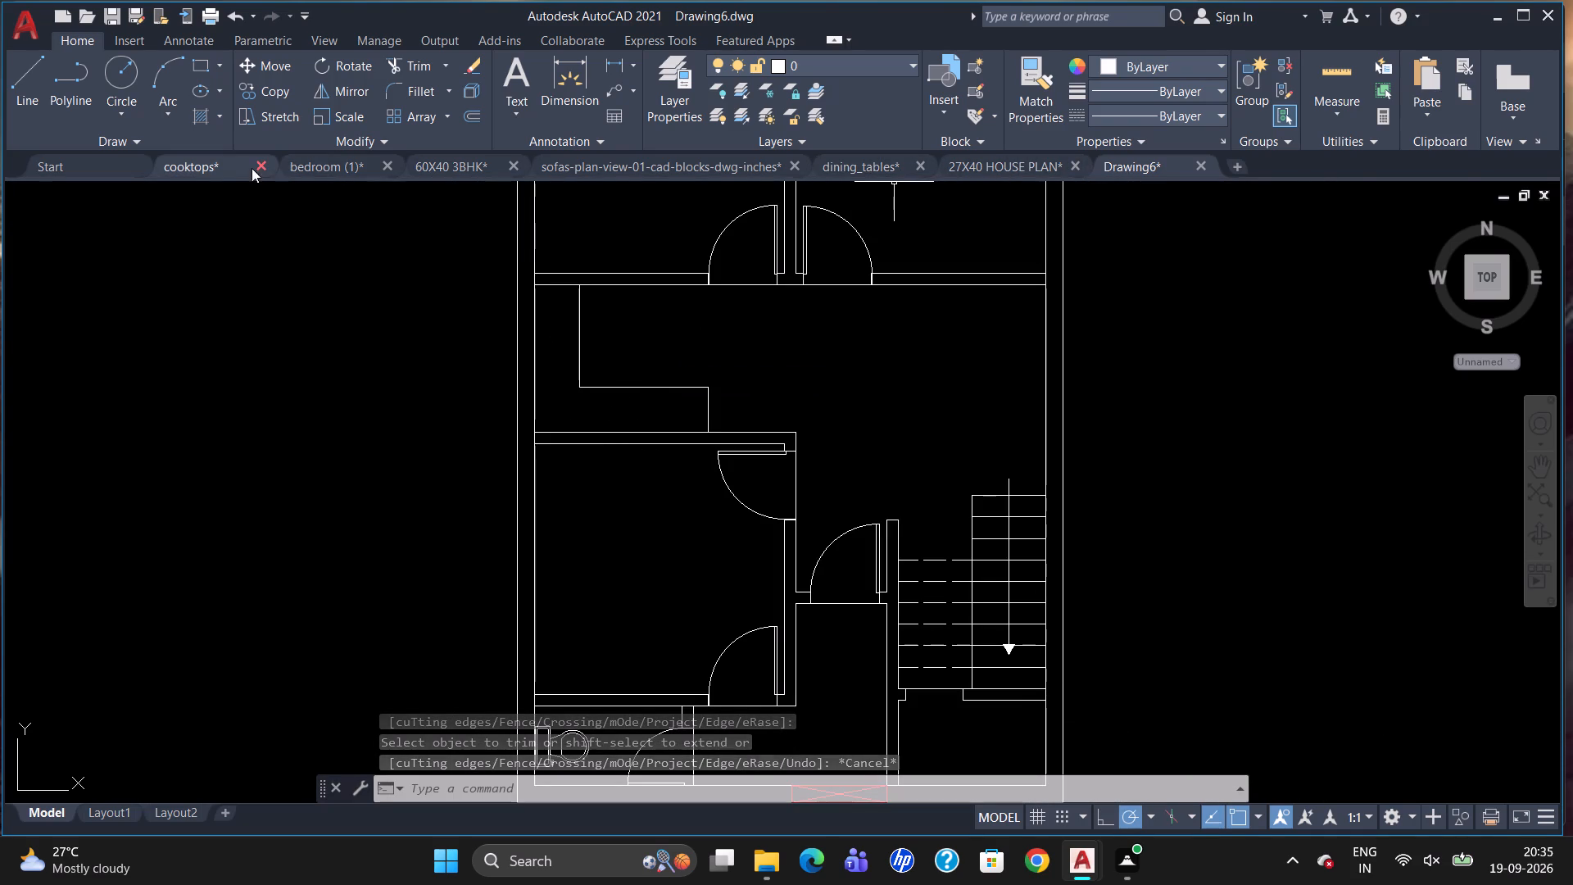
left_click(211, 170)
left_click_drag(486, 637, 499, 635)
key("ctrl+c")
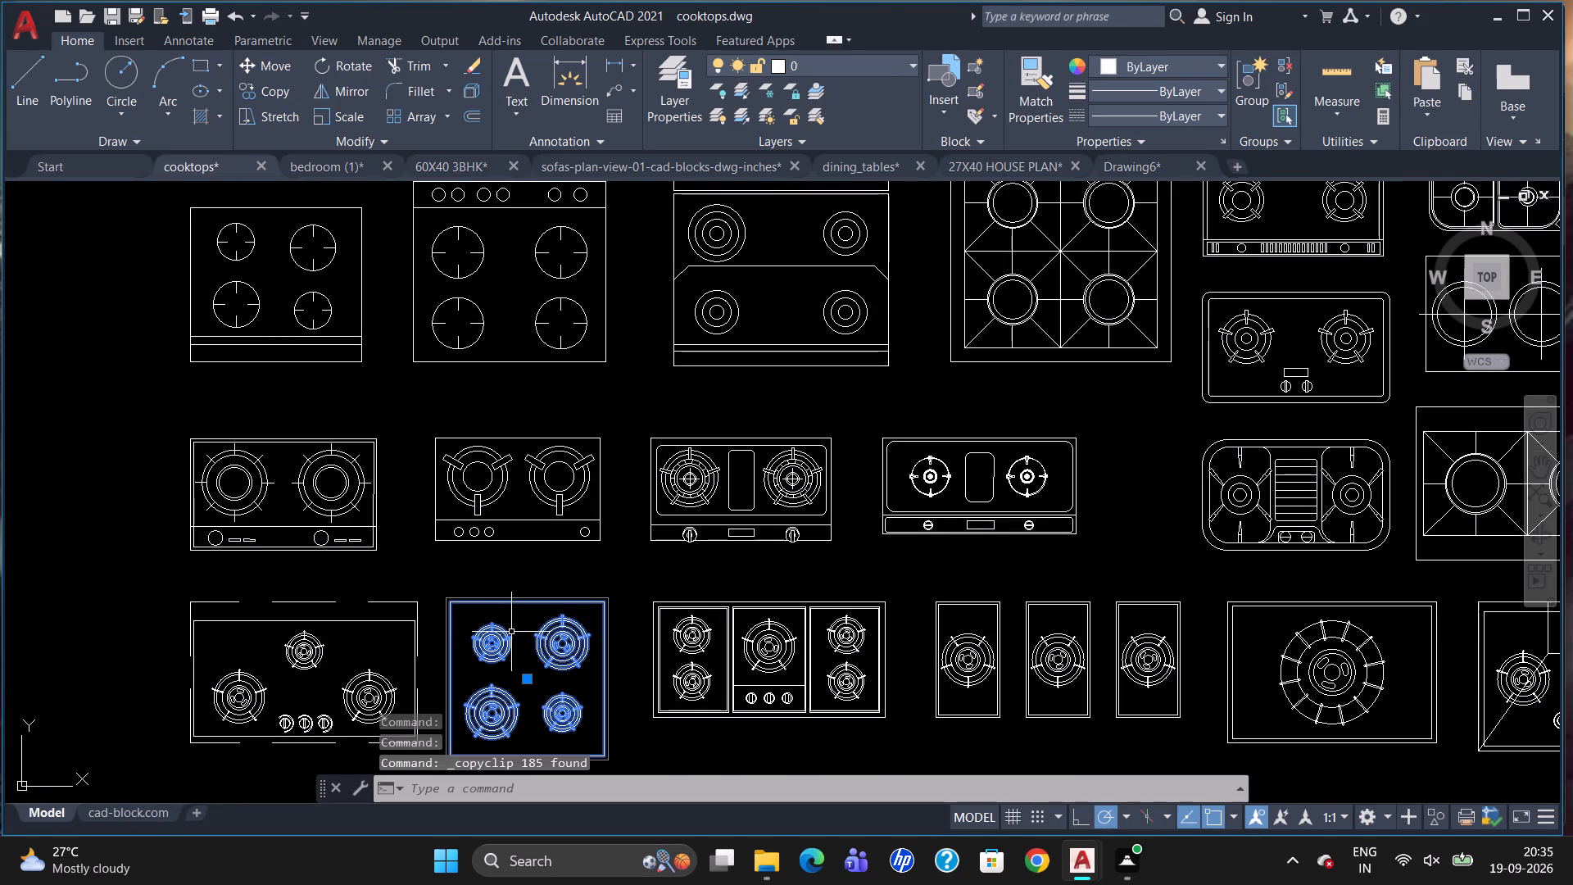
left_click_drag(1163, 160, 1169, 170)
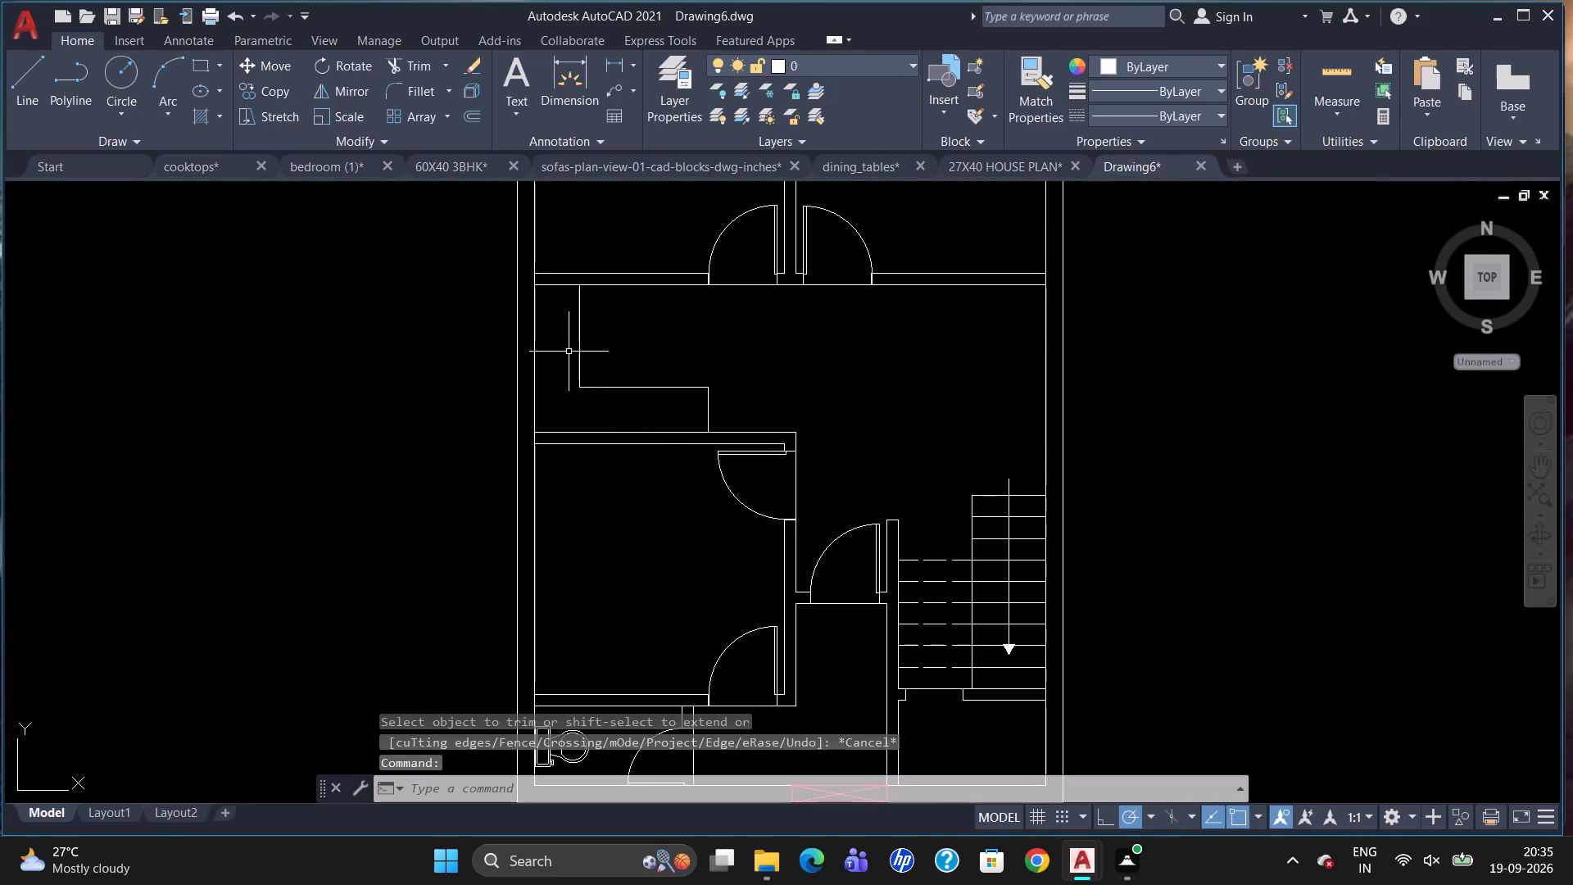
key("ctrl+v")
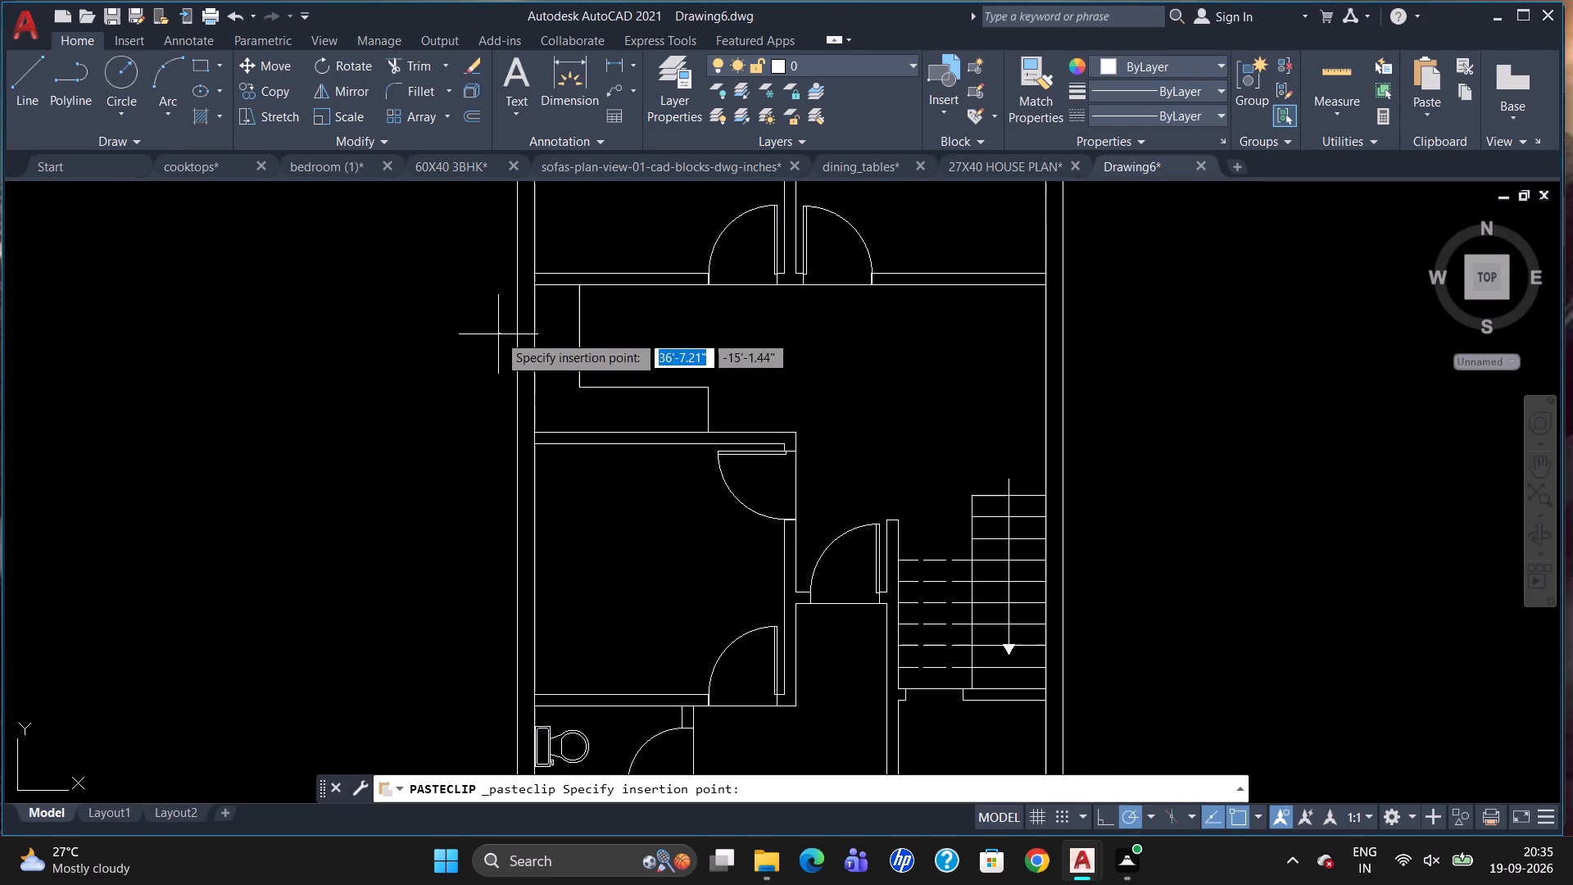
scroll(535, 356, "up", 2)
left_click(556, 336)
Group all the pasted cooktop's objects into one unnamed group.
left_click_drag(588, 329, 546, 341)
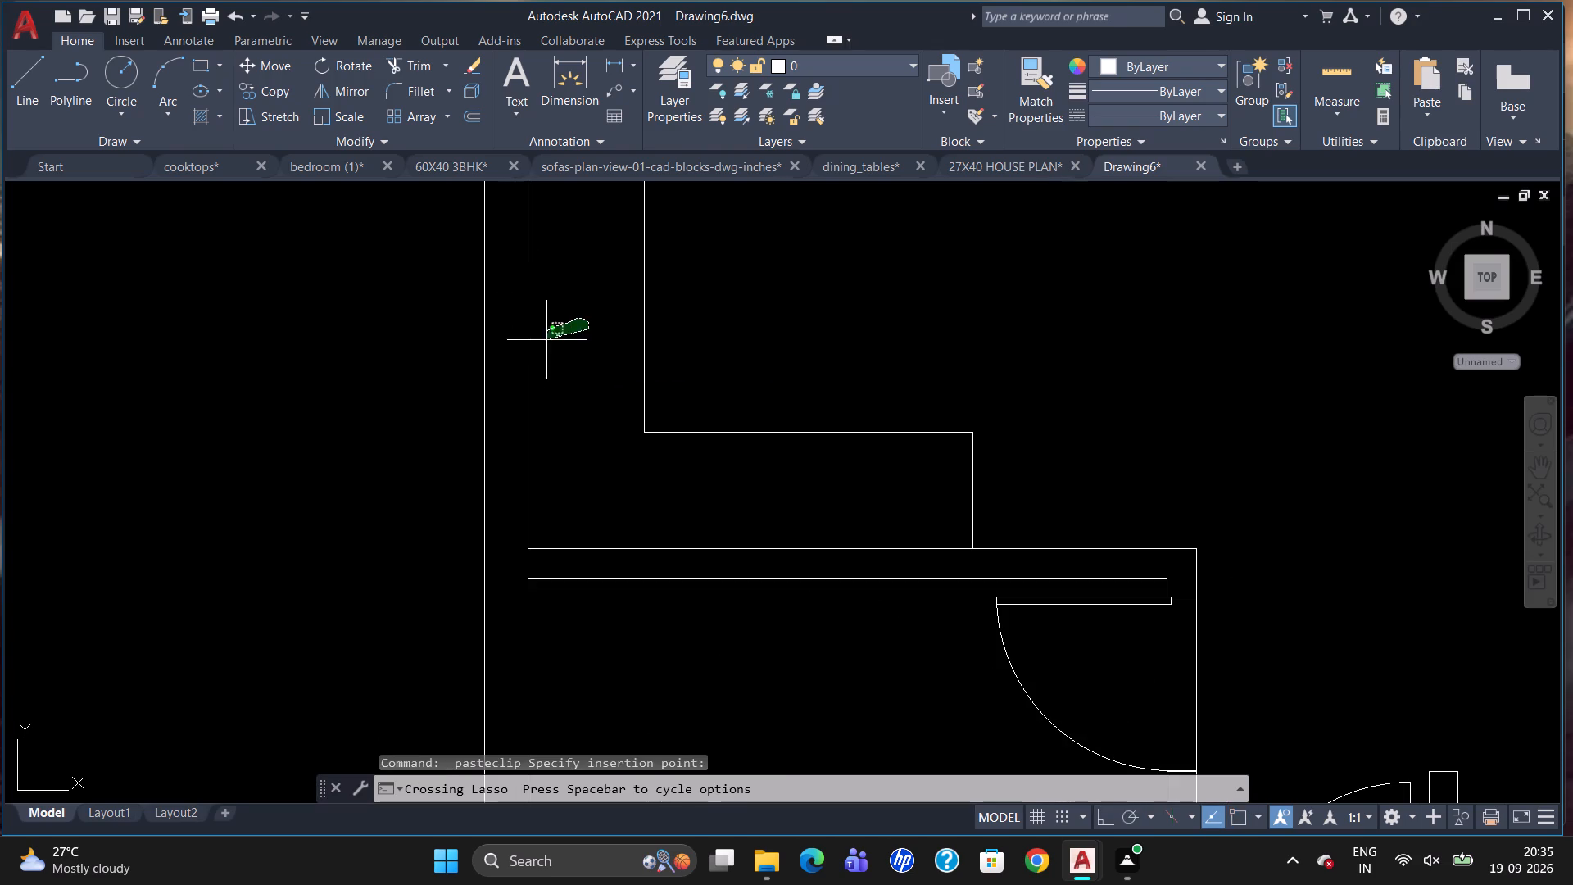
left_click_drag(546, 341, 556, 352)
key("g")
key("Return")
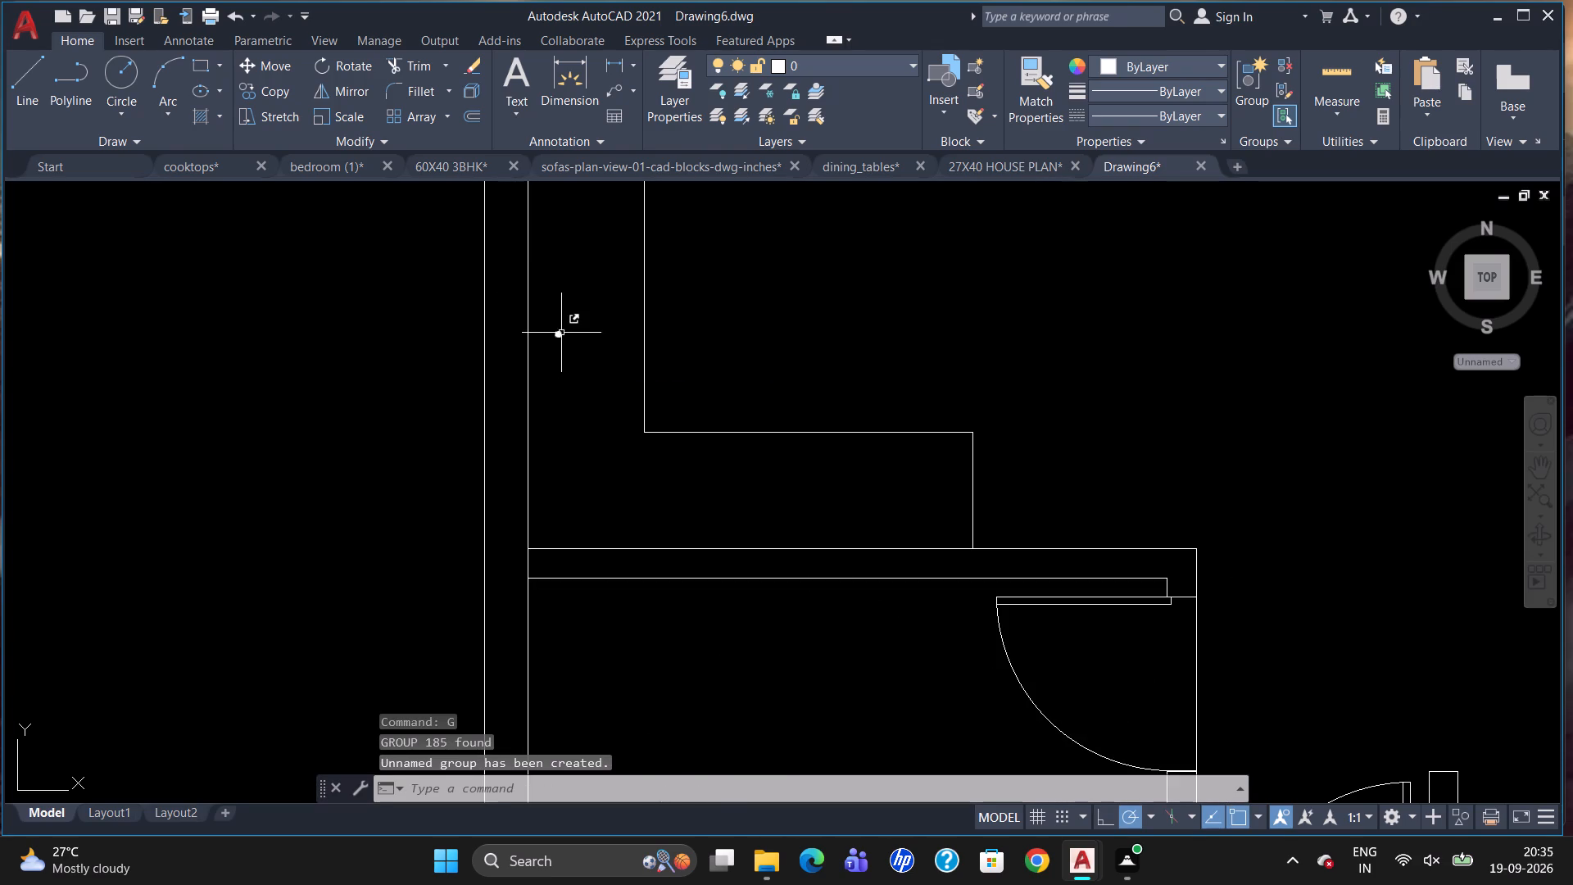
Scale the tiny cooktop group up from a base point on it to a size that suits the kitchen counter.
left_click_drag(559, 333, 569, 361)
type("SC")
key("Return")
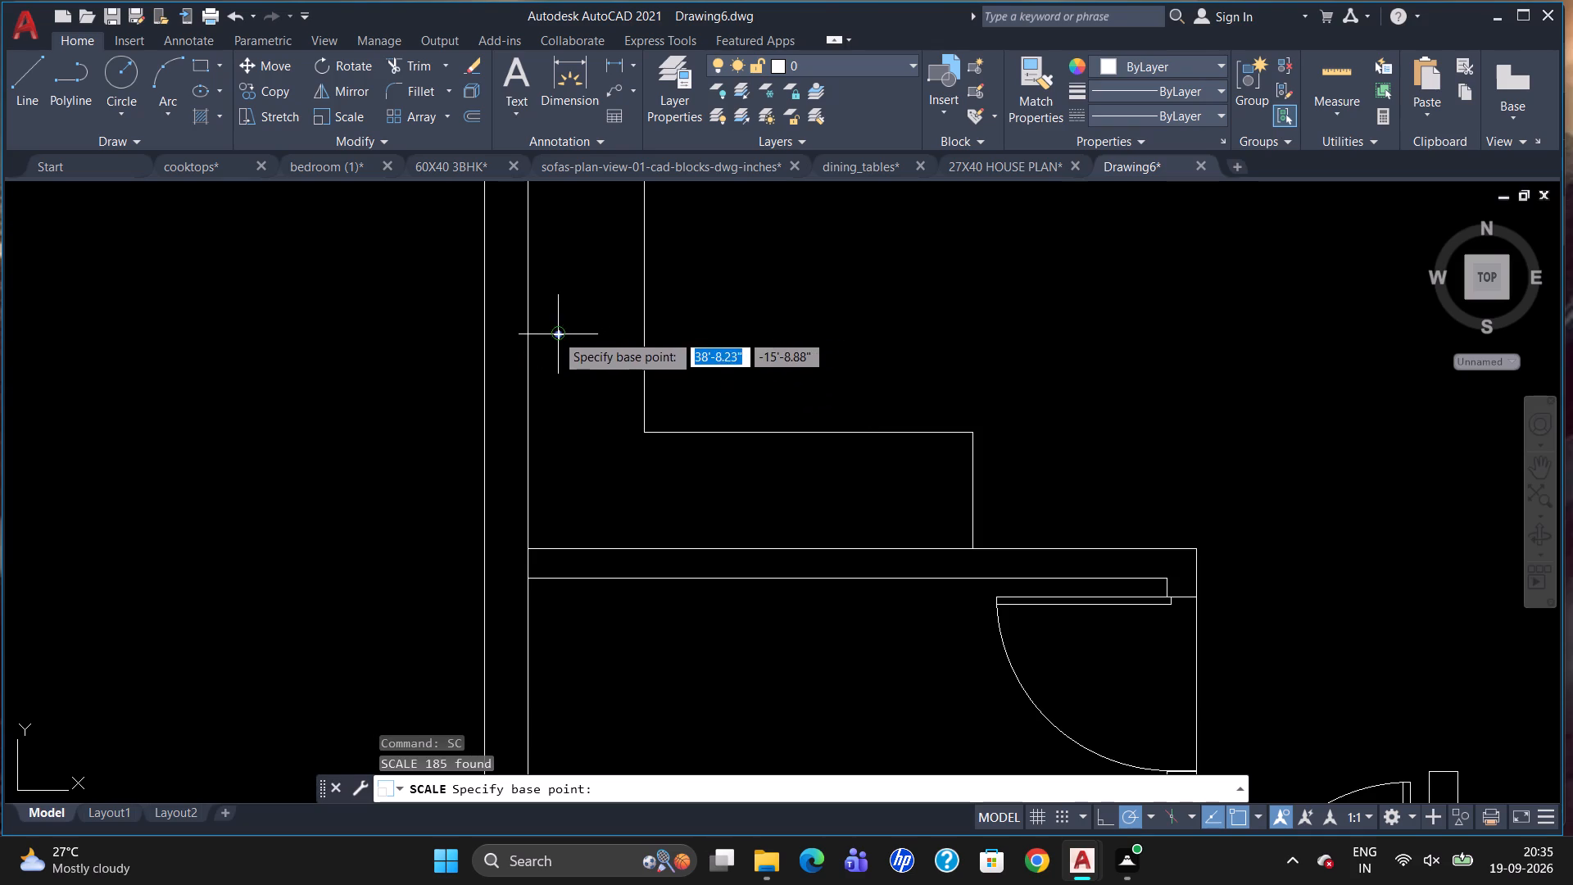
left_click_drag(561, 342, 574, 336)
left_click(583, 310)
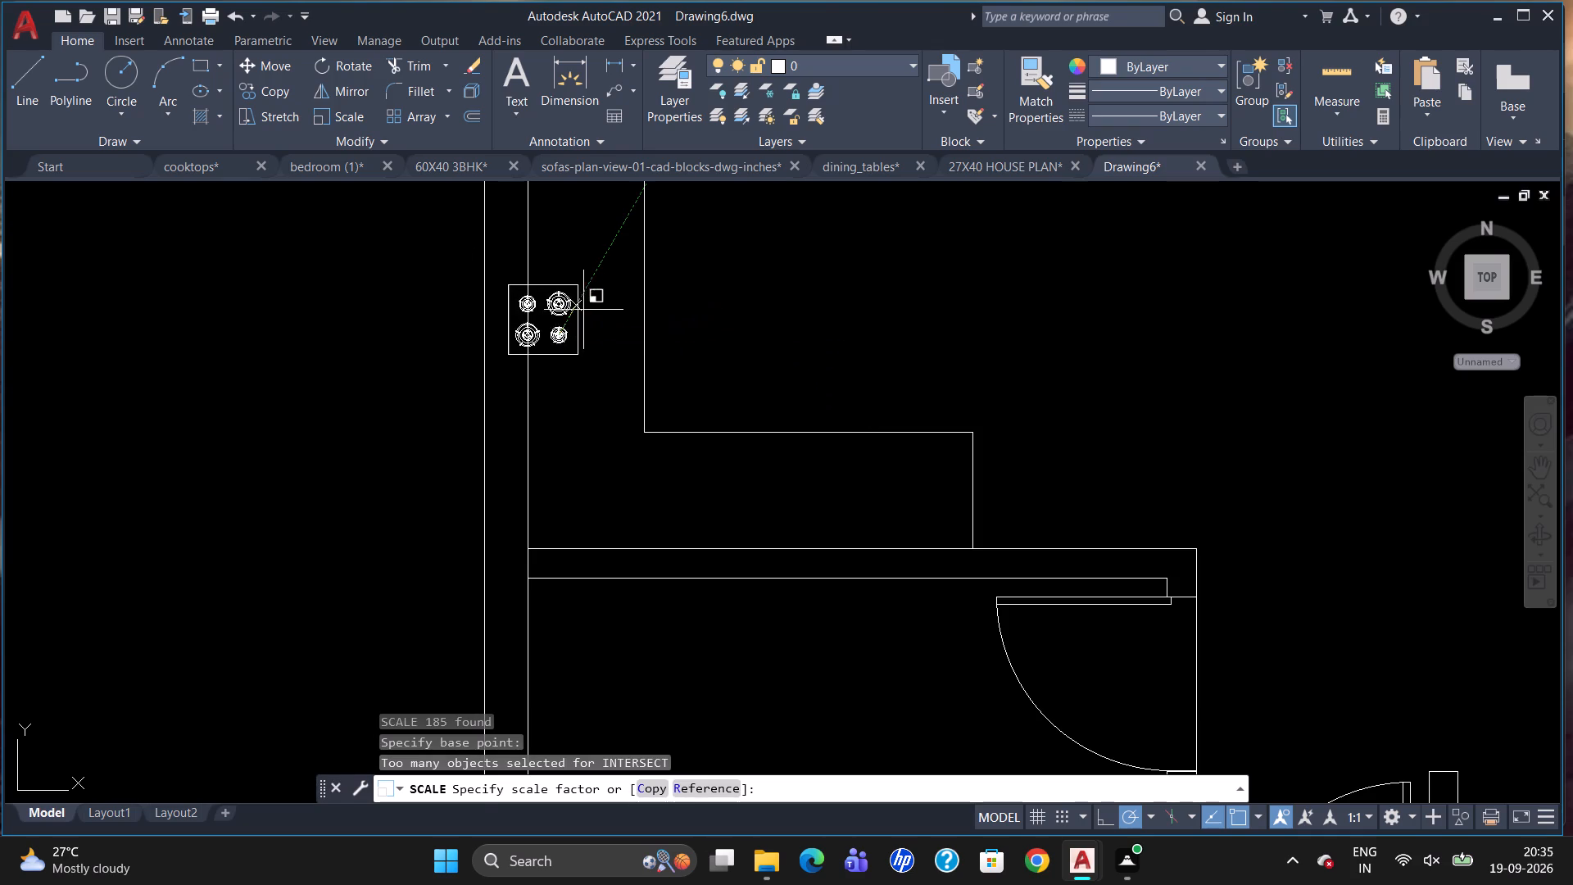
scroll(620, 299, "up", 2)
scroll(629, 384, "down", 2)
left_click(560, 343)
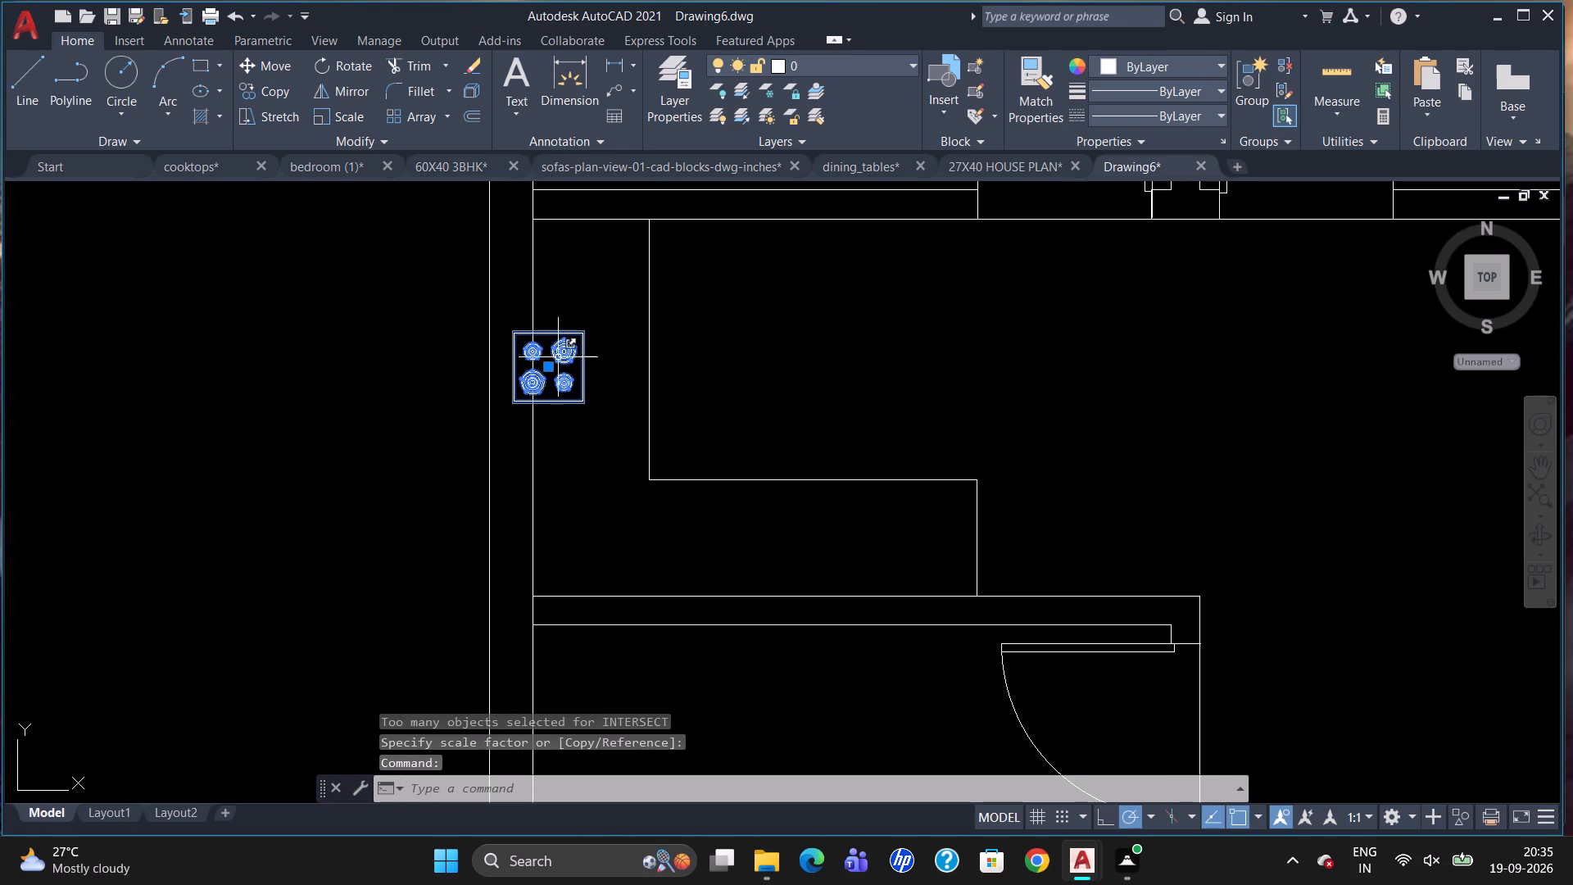
Move the four-burner cooktop group off the wall line and onto the kitchen counter's vertical leg.
left_click_drag(558, 365, 571, 370)
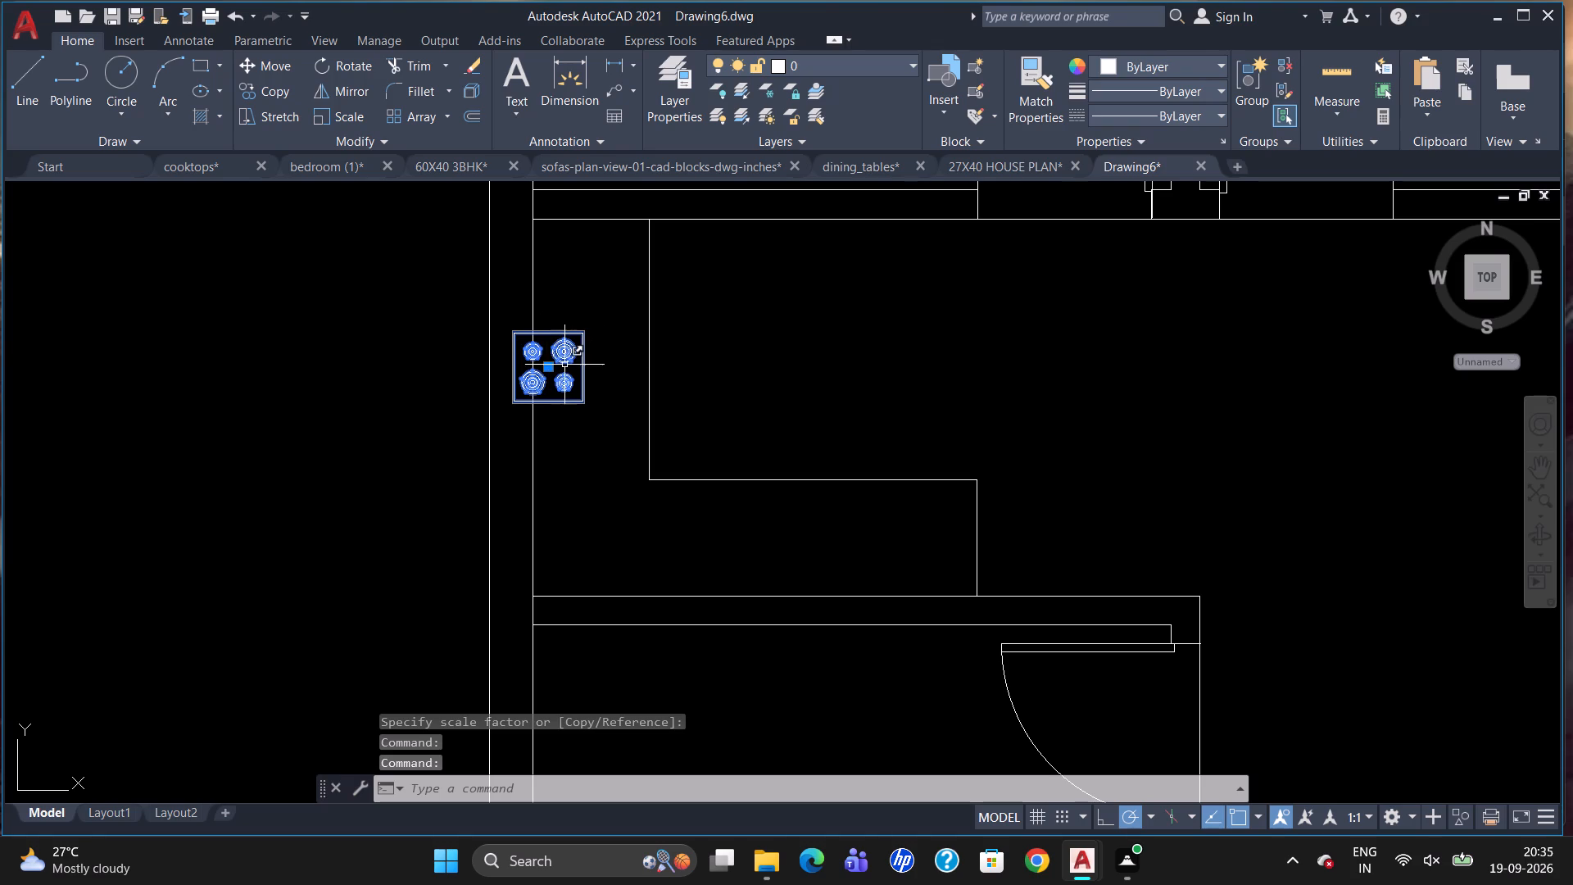
left_click(551, 362)
scroll(594, 352, "up", 2)
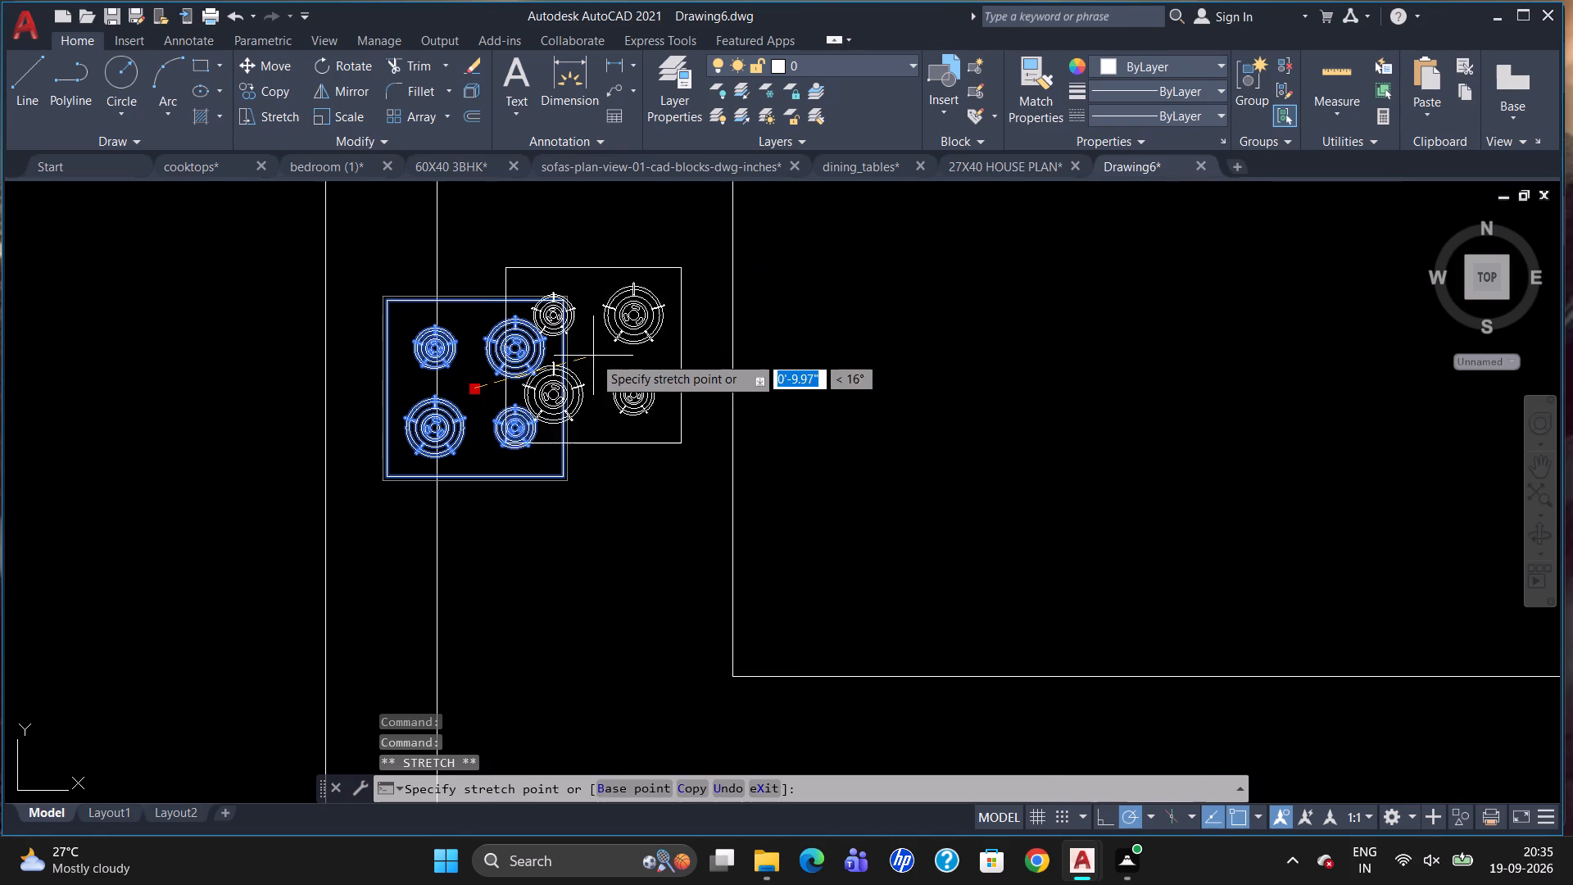
left_click(592, 356)
scroll(524, 356, "down", 1)
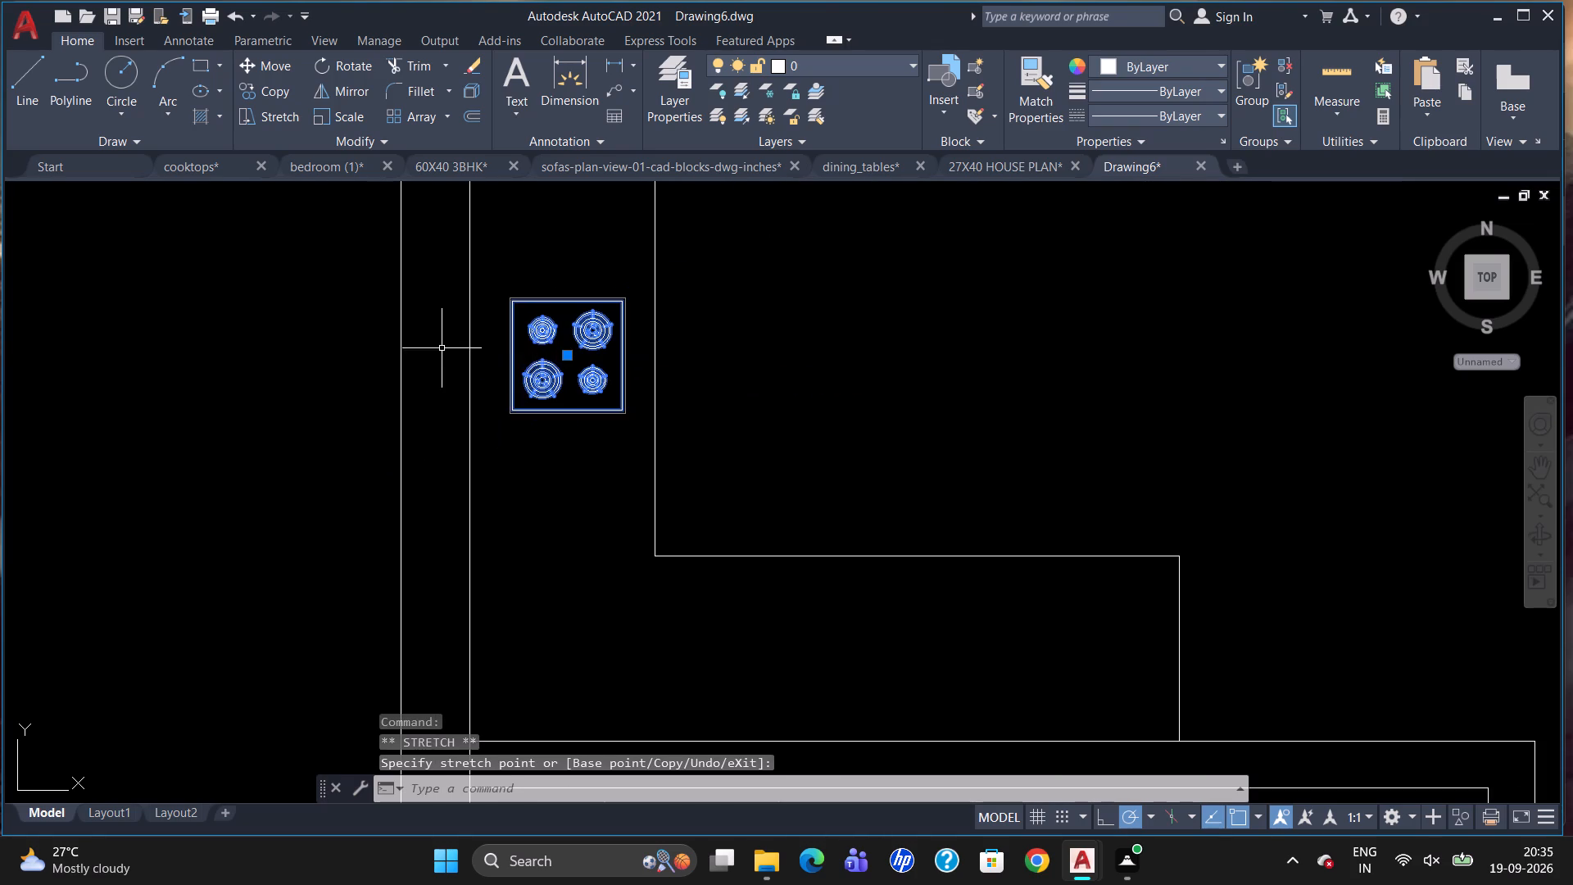
scroll(481, 384, "down", 1)
key("Escape")
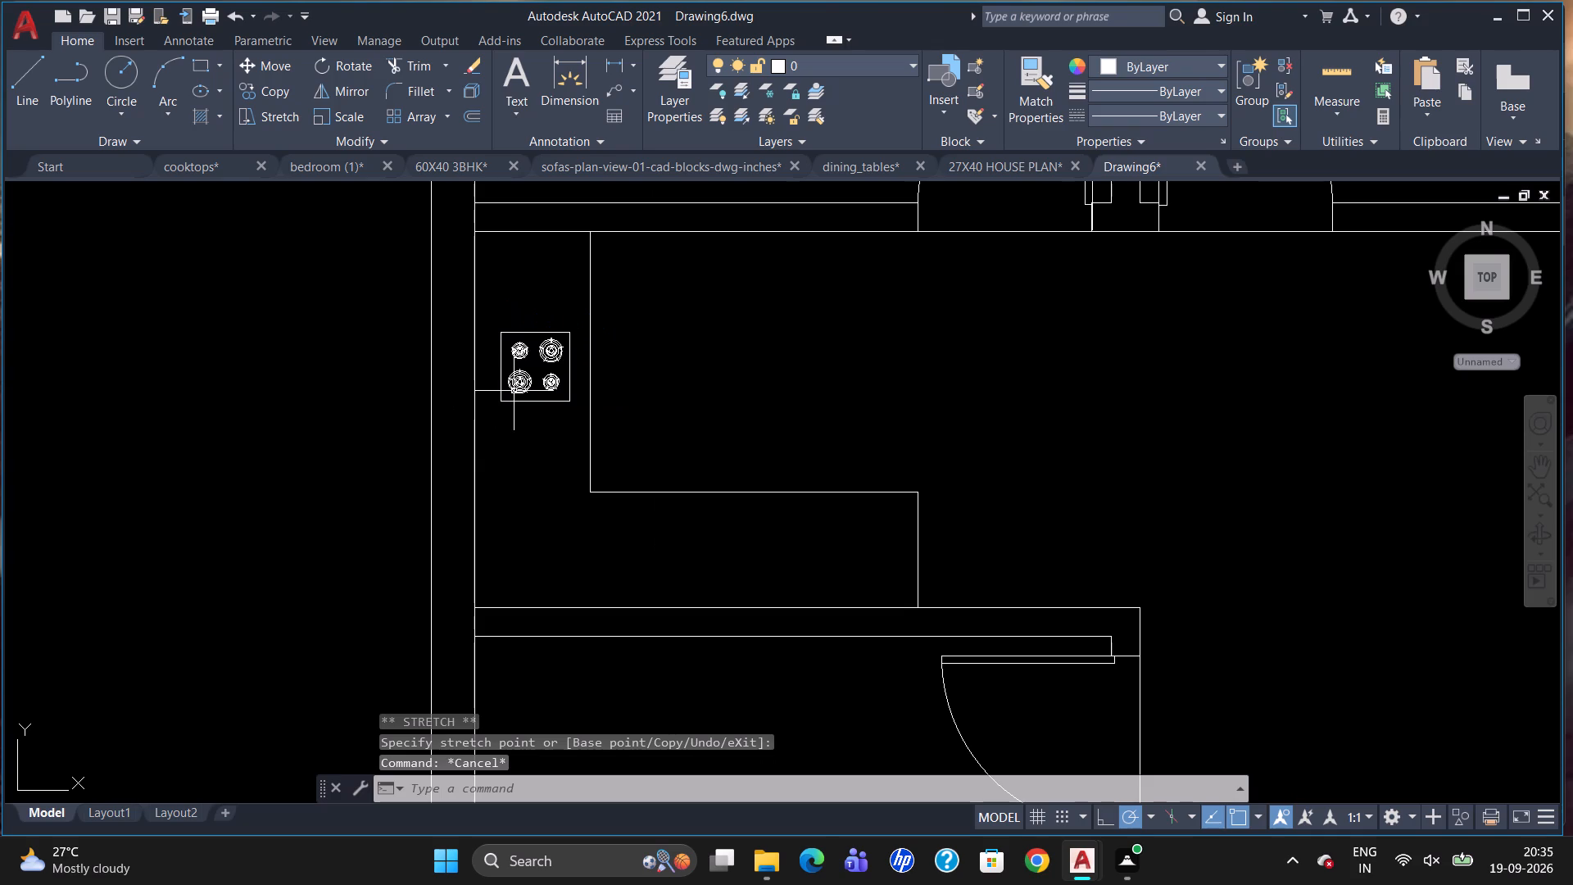
Insert the Sink-double - 36 in top block from Kitchens.dwg in open floor space and add the Faucet - kit sink top block on its back edge.
key("ctrl+2")
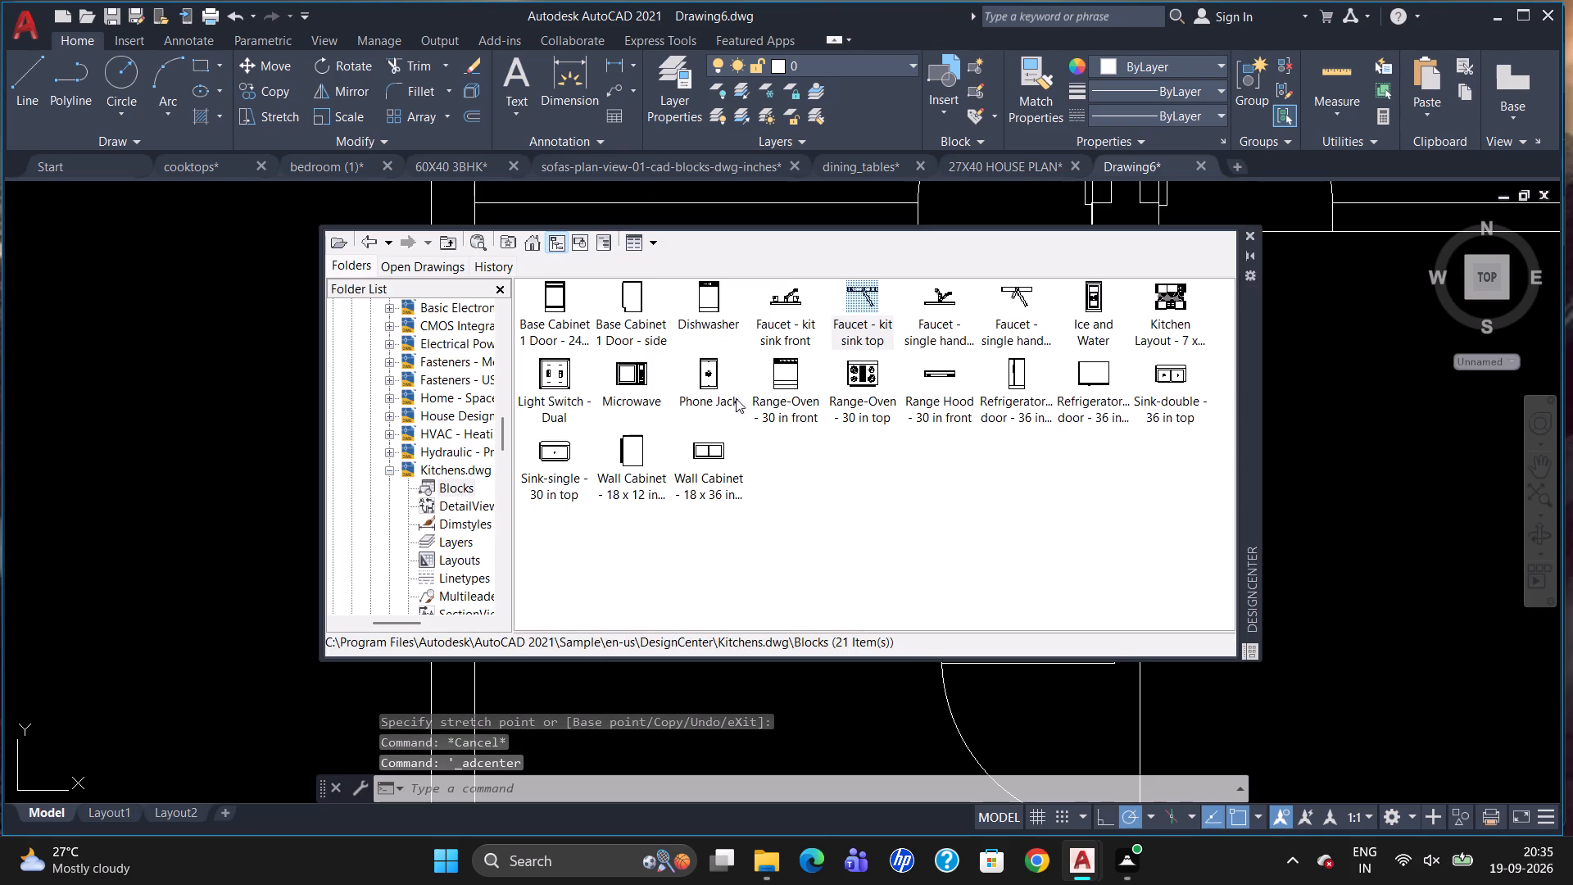
left_click_drag(1169, 382, 1308, 456)
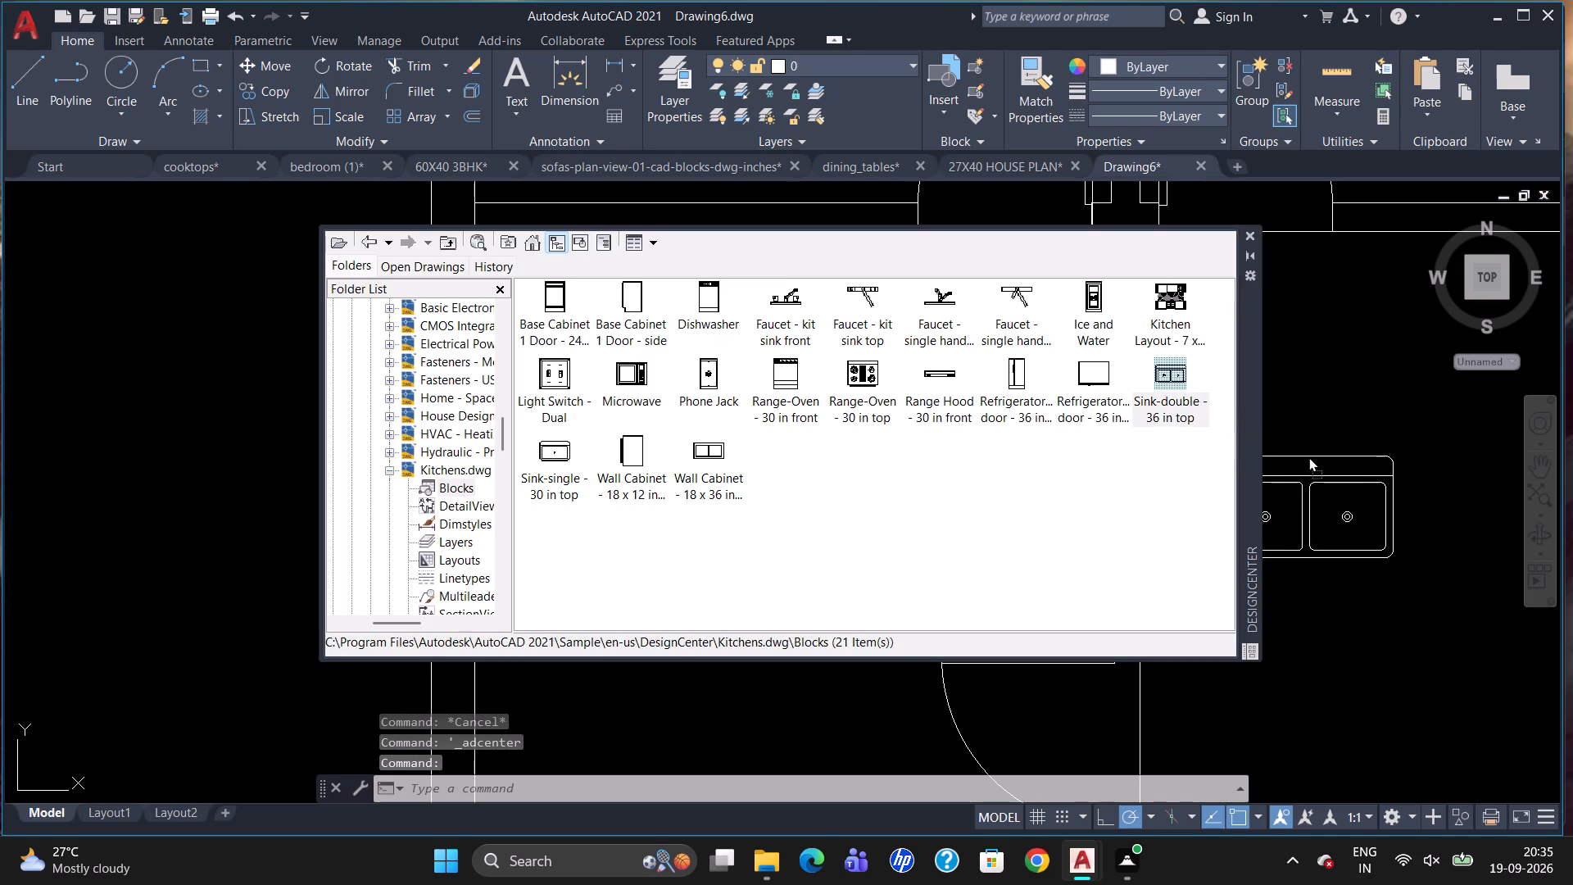
left_click_drag(1308, 456, 1371, 446)
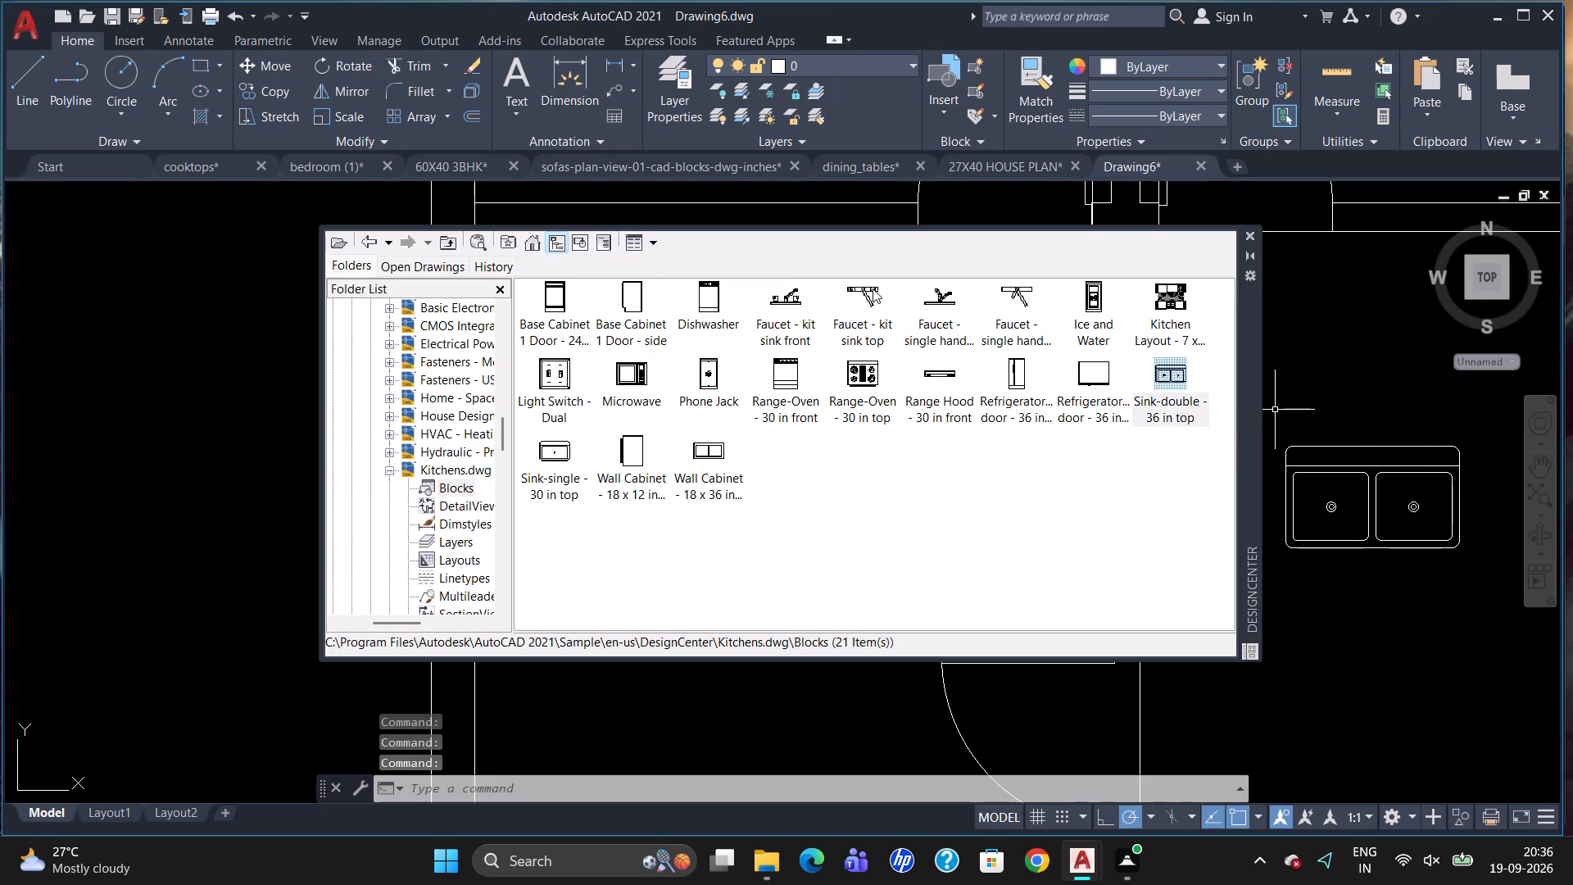
left_click_drag(872, 299, 1385, 446)
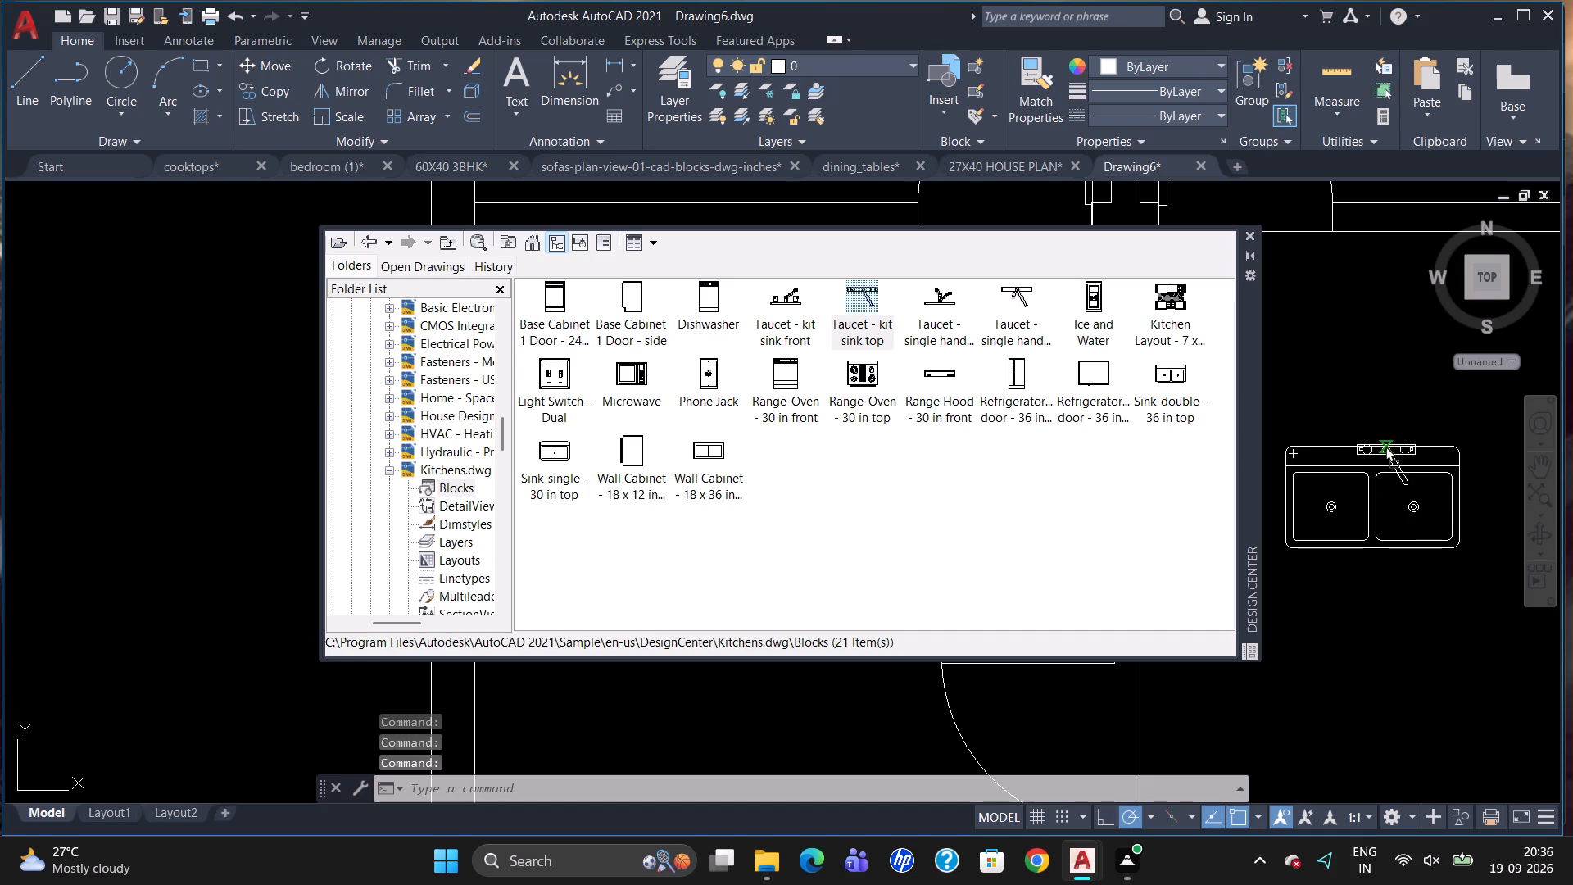
left_click_drag(1385, 446, 1384, 447)
left_click(1251, 243)
Group the double sink and its faucet into one unnamed group.
left_click(1369, 457)
left_click(1322, 476)
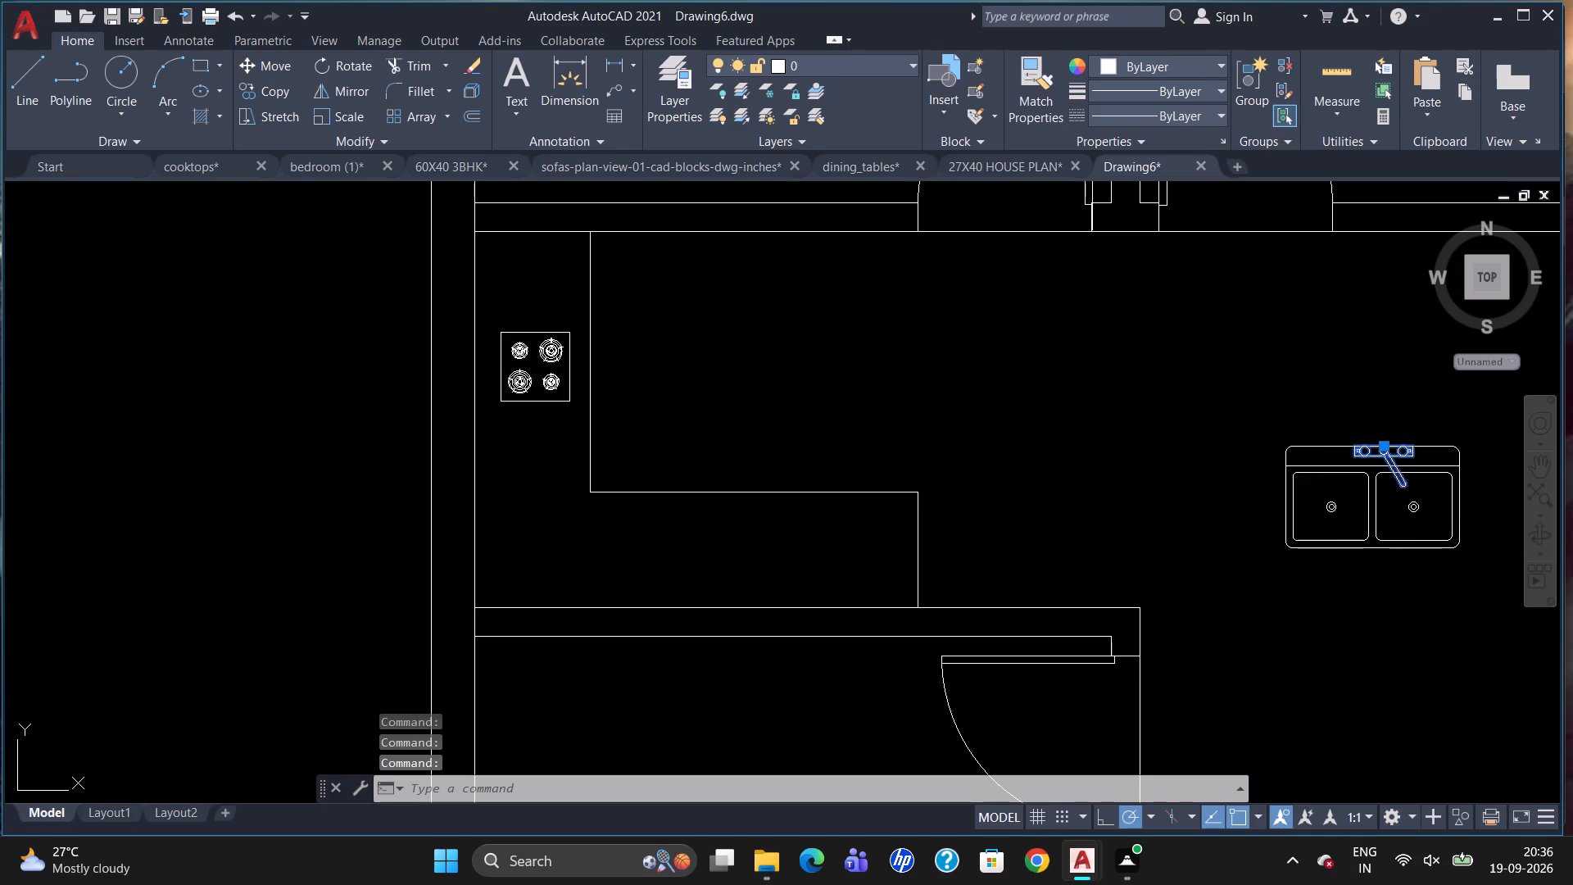
key("g")
key("Return")
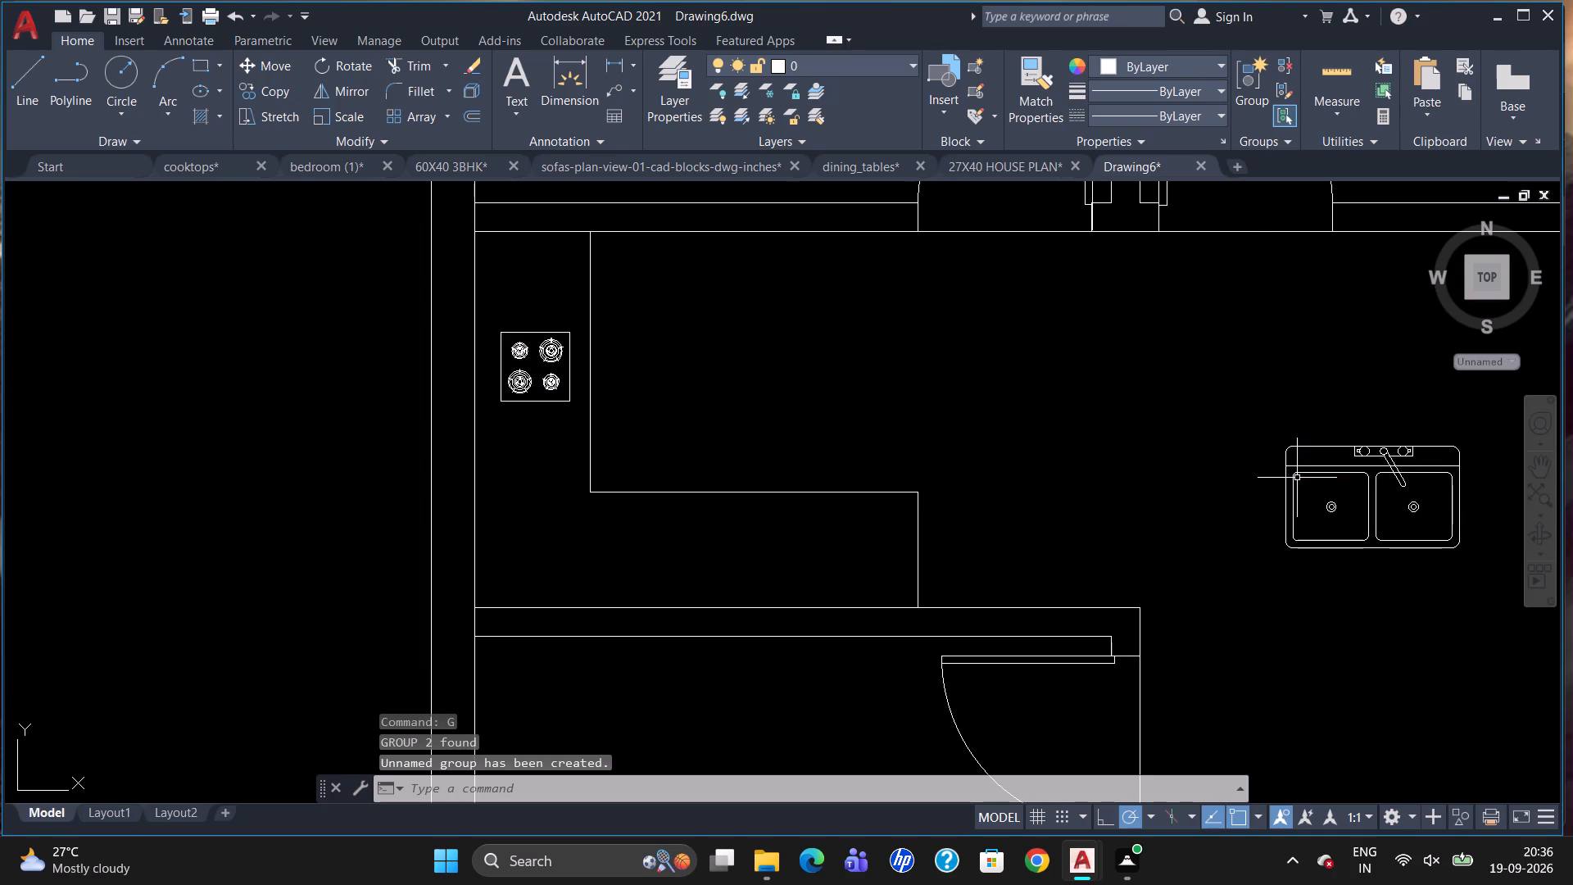
Rotate the sink group 180° about its centre so that the faucet side faces down in the plan.
left_click(1296, 475)
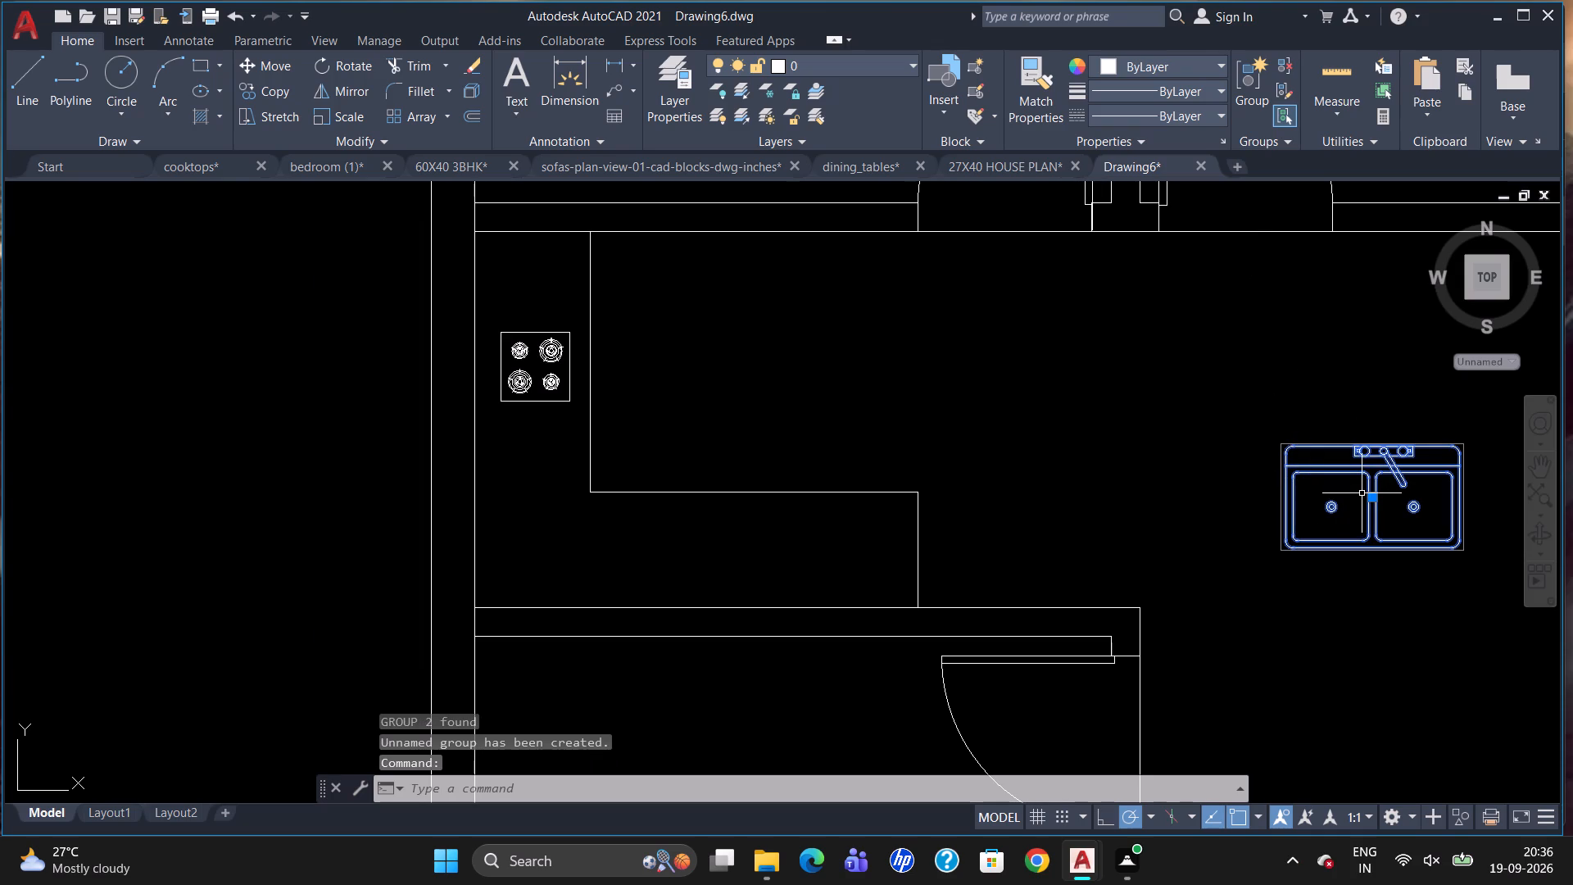
type("RO")
key("Return")
left_click(1362, 493)
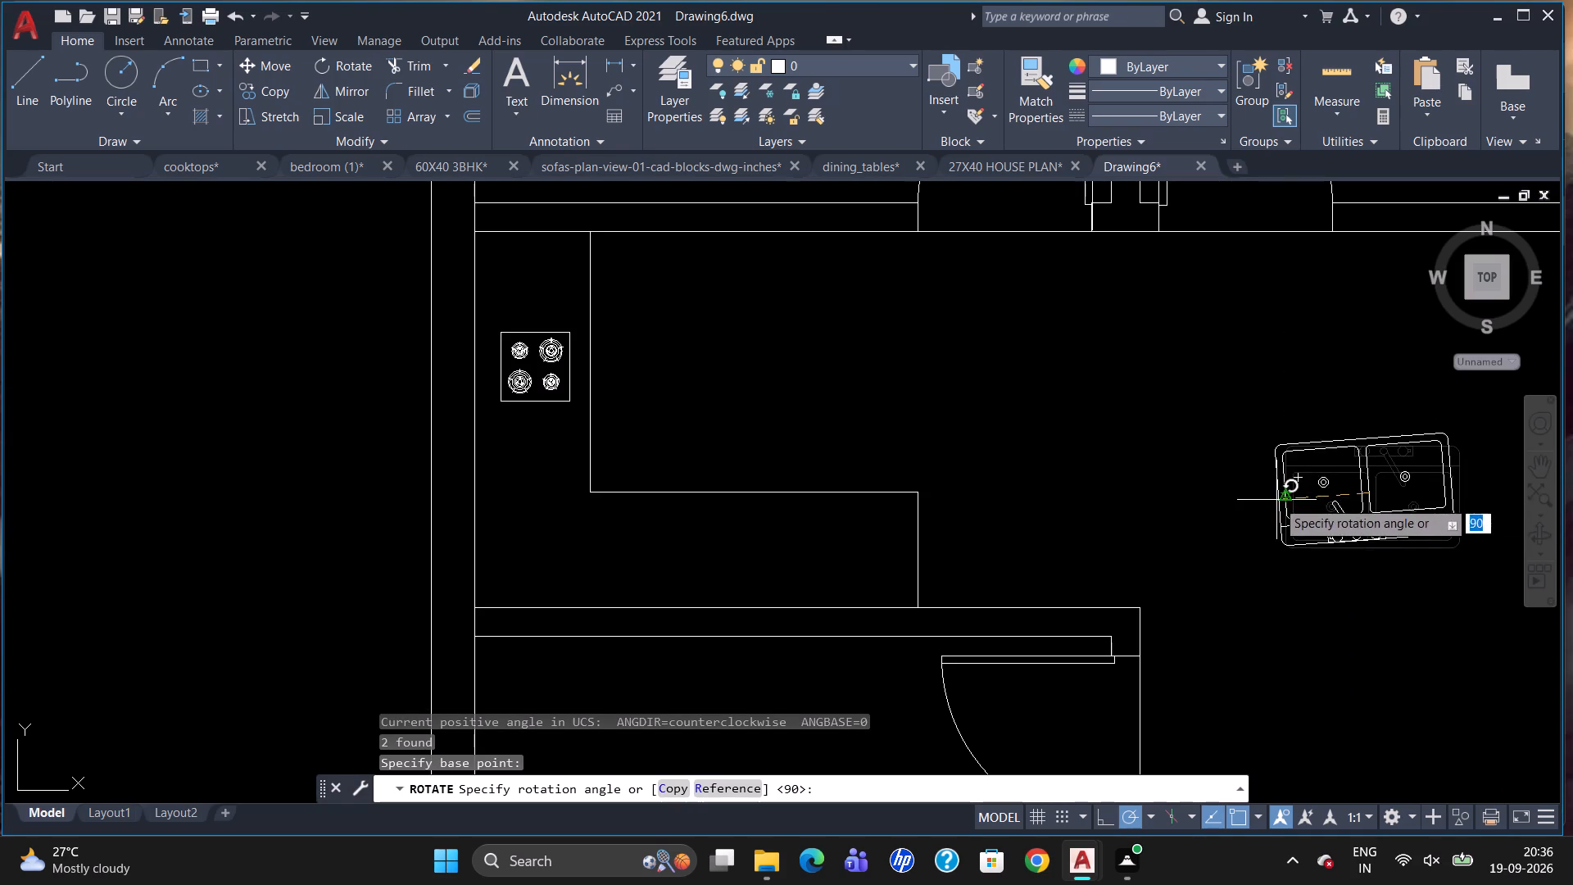
left_click(1268, 492)
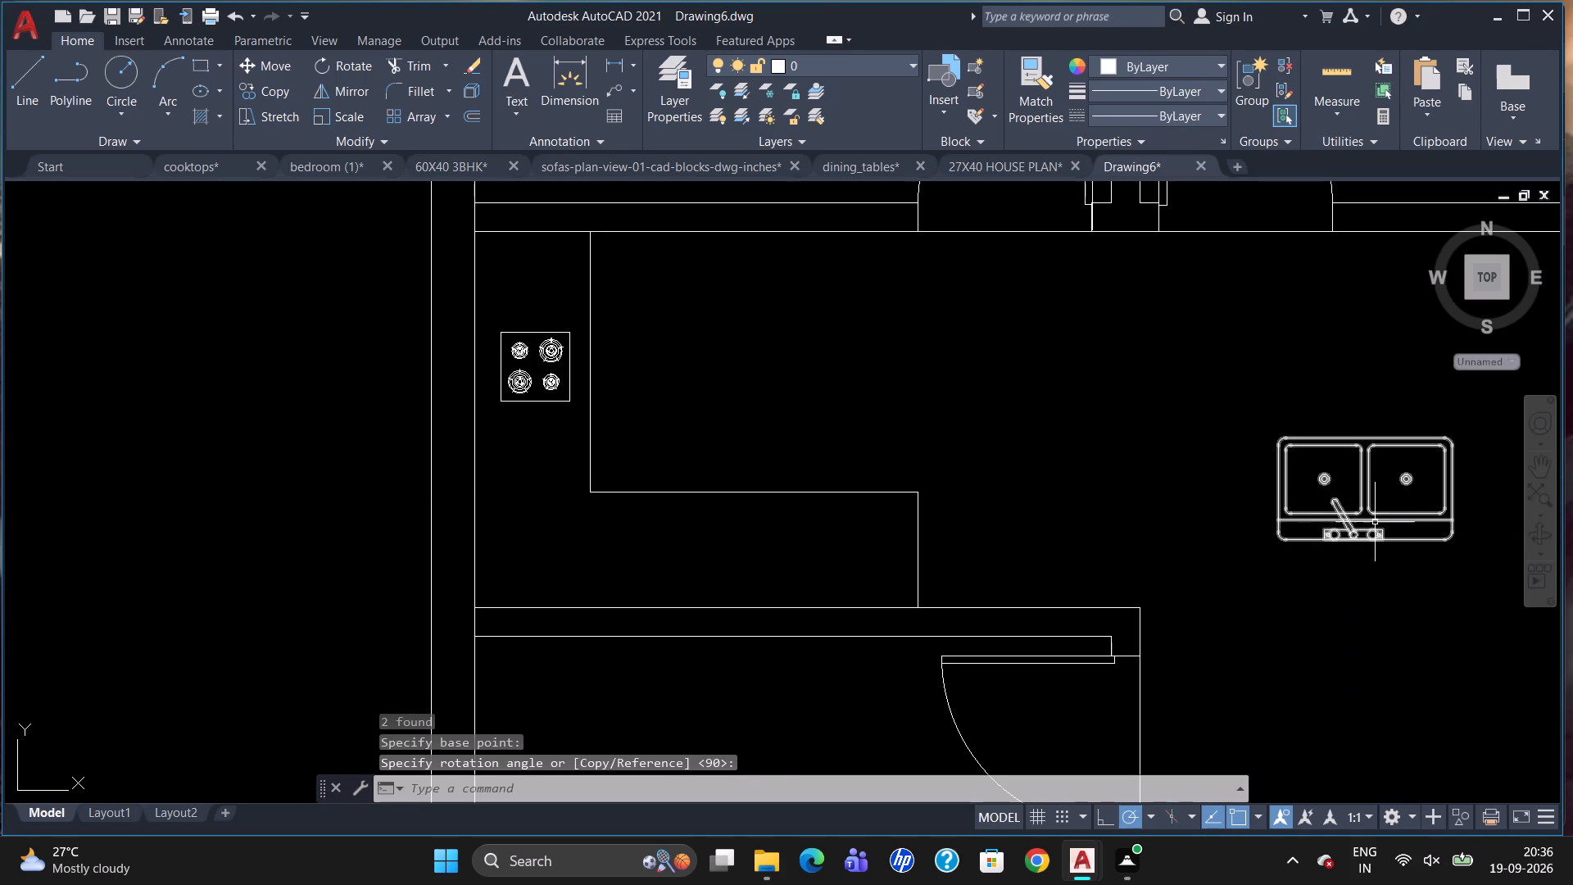
Move the sink group onto the horizontal leg of the L-shaped counter, with the faucet toward the wall.
left_click(1373, 524)
left_click(1364, 507)
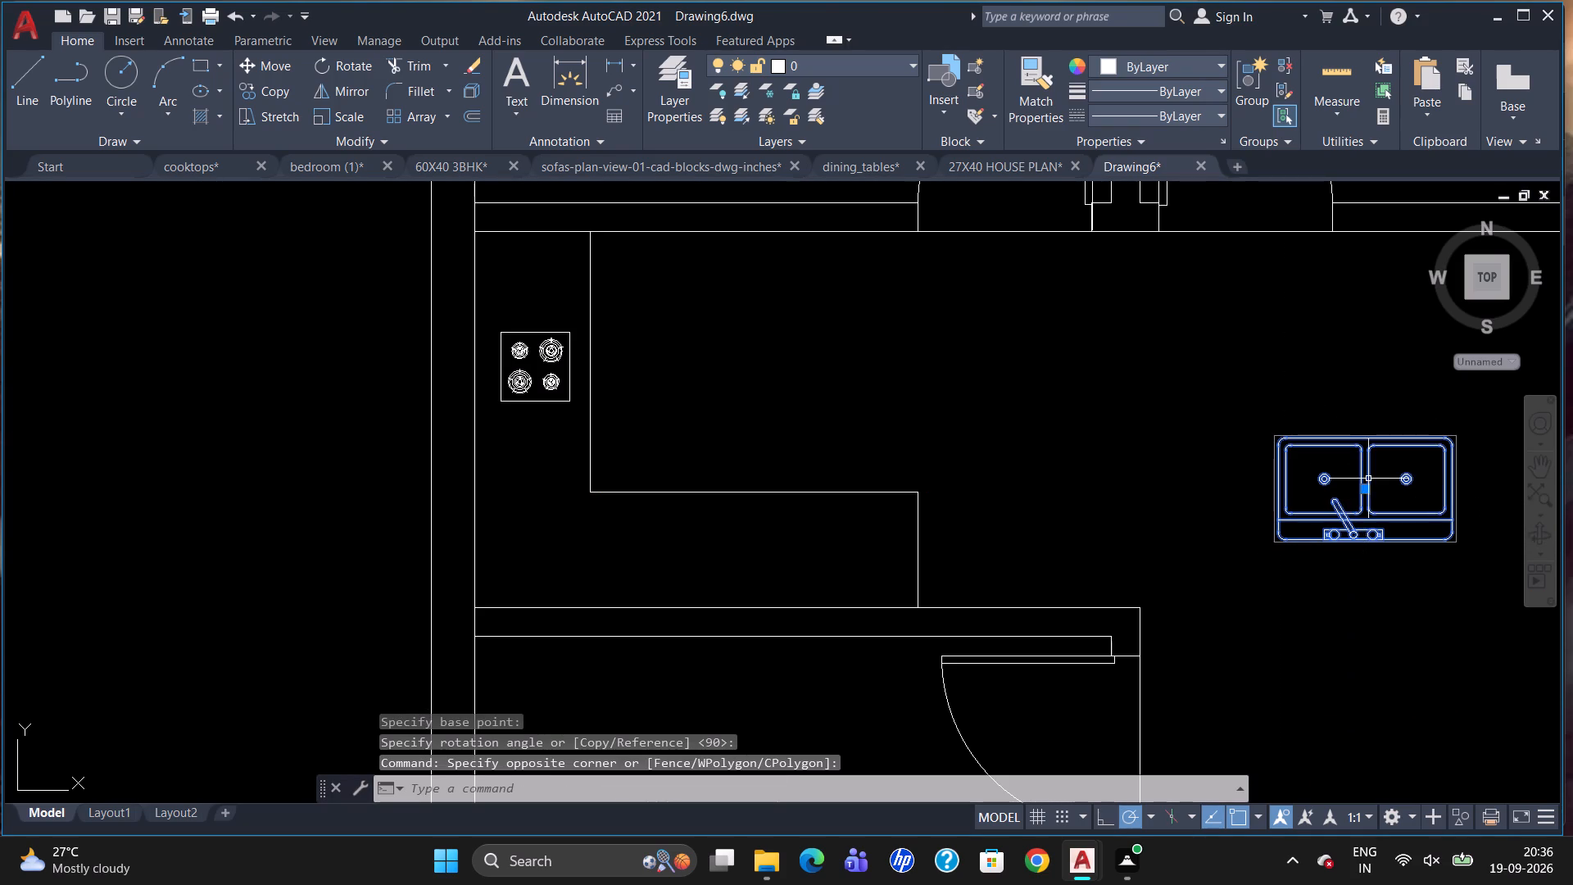
left_click_drag(1367, 488, 1359, 499)
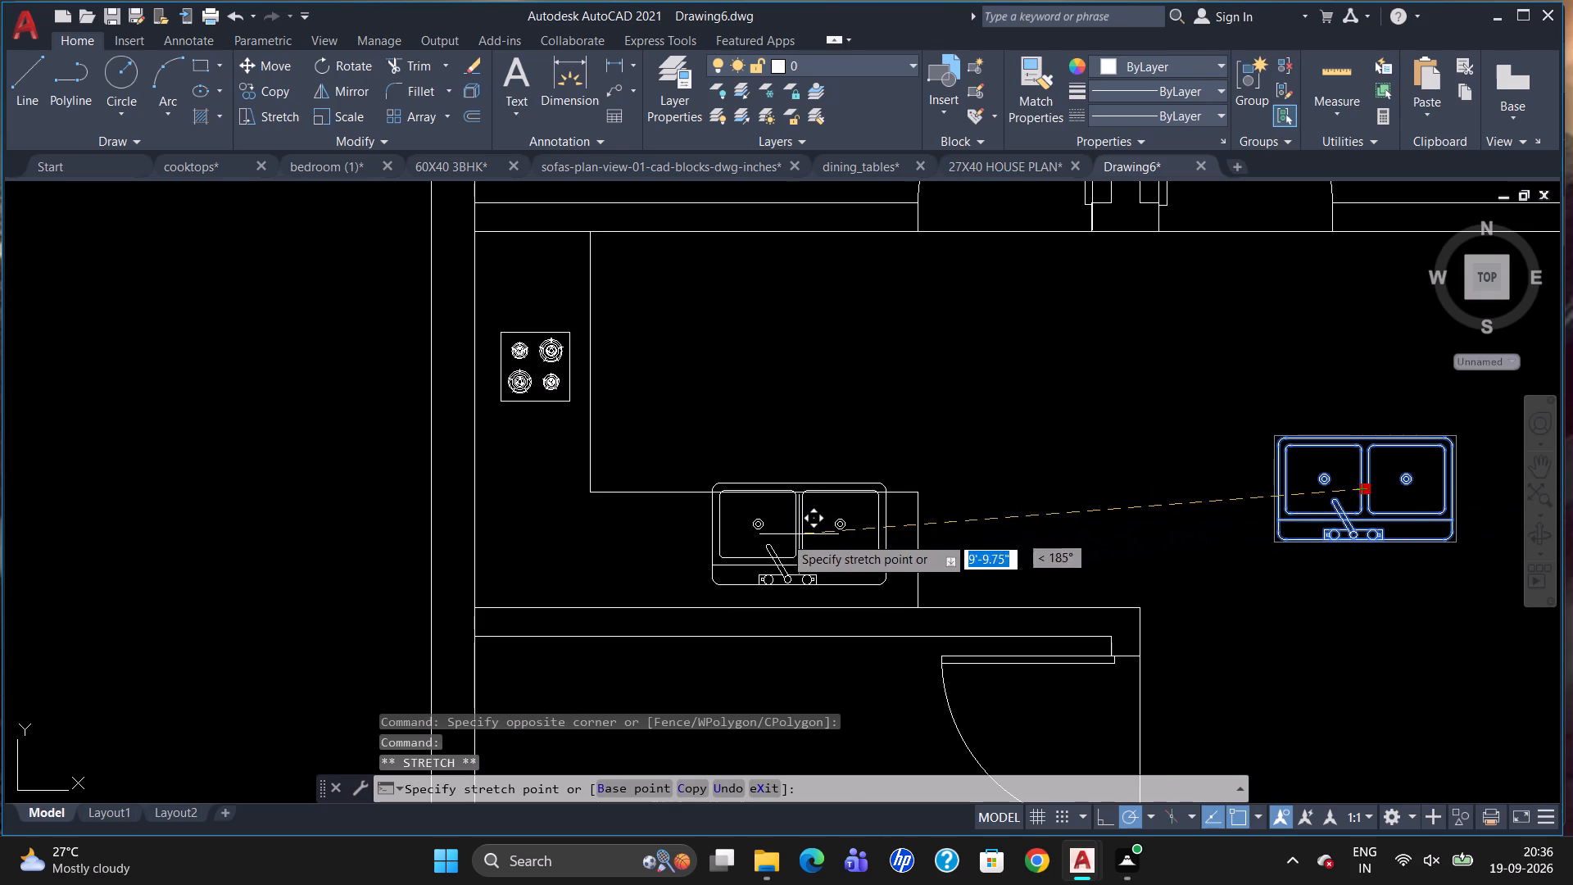
scroll(748, 547, "up", 3)
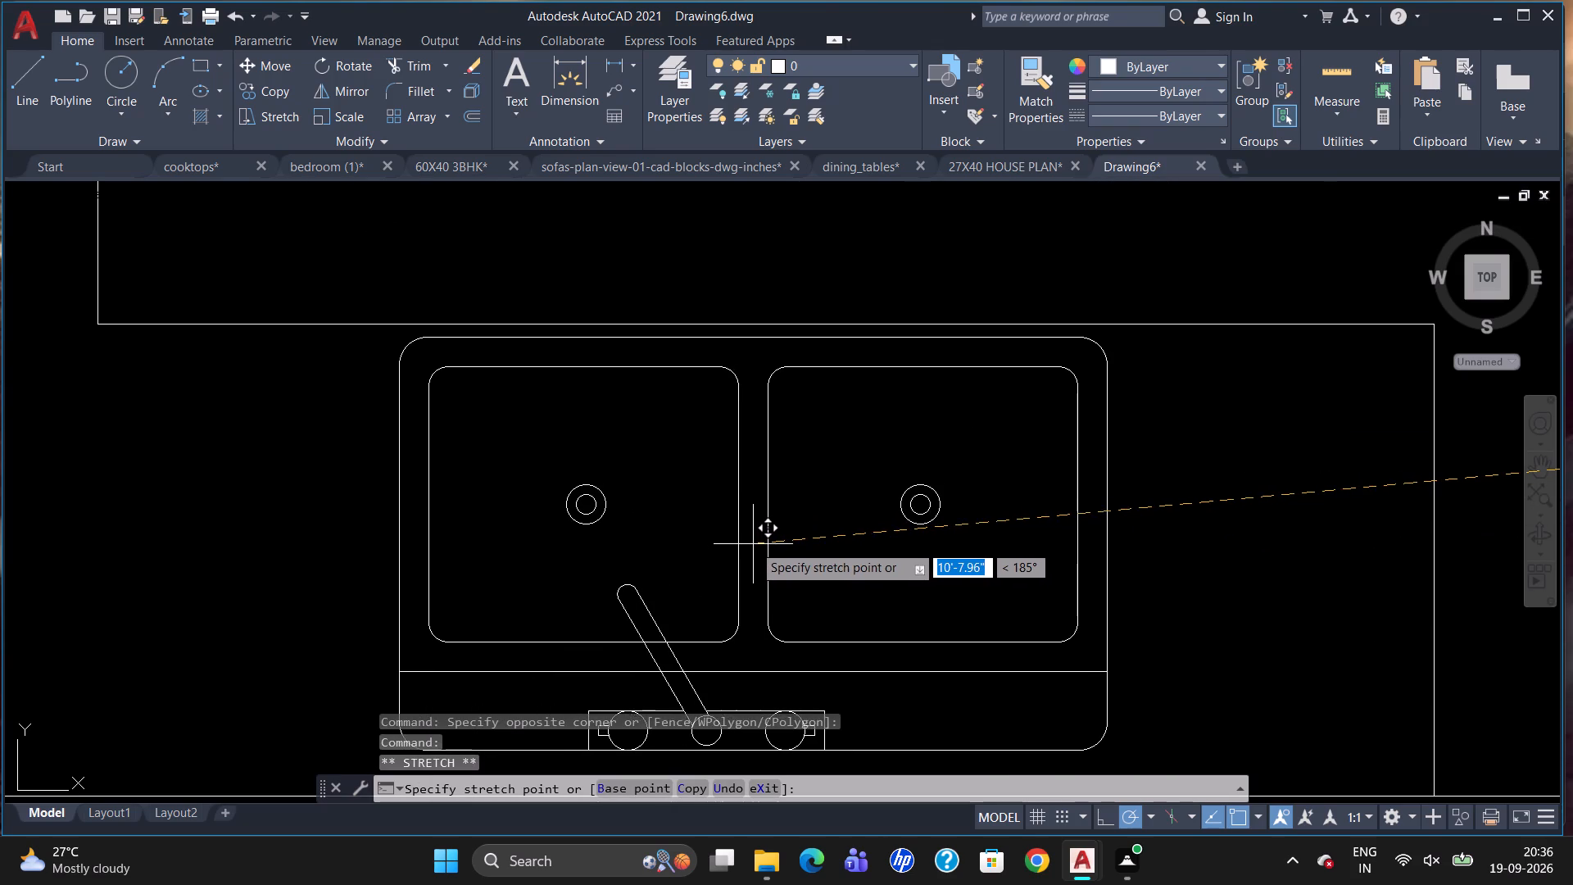
scroll(753, 539, "down", 2)
left_click(753, 547)
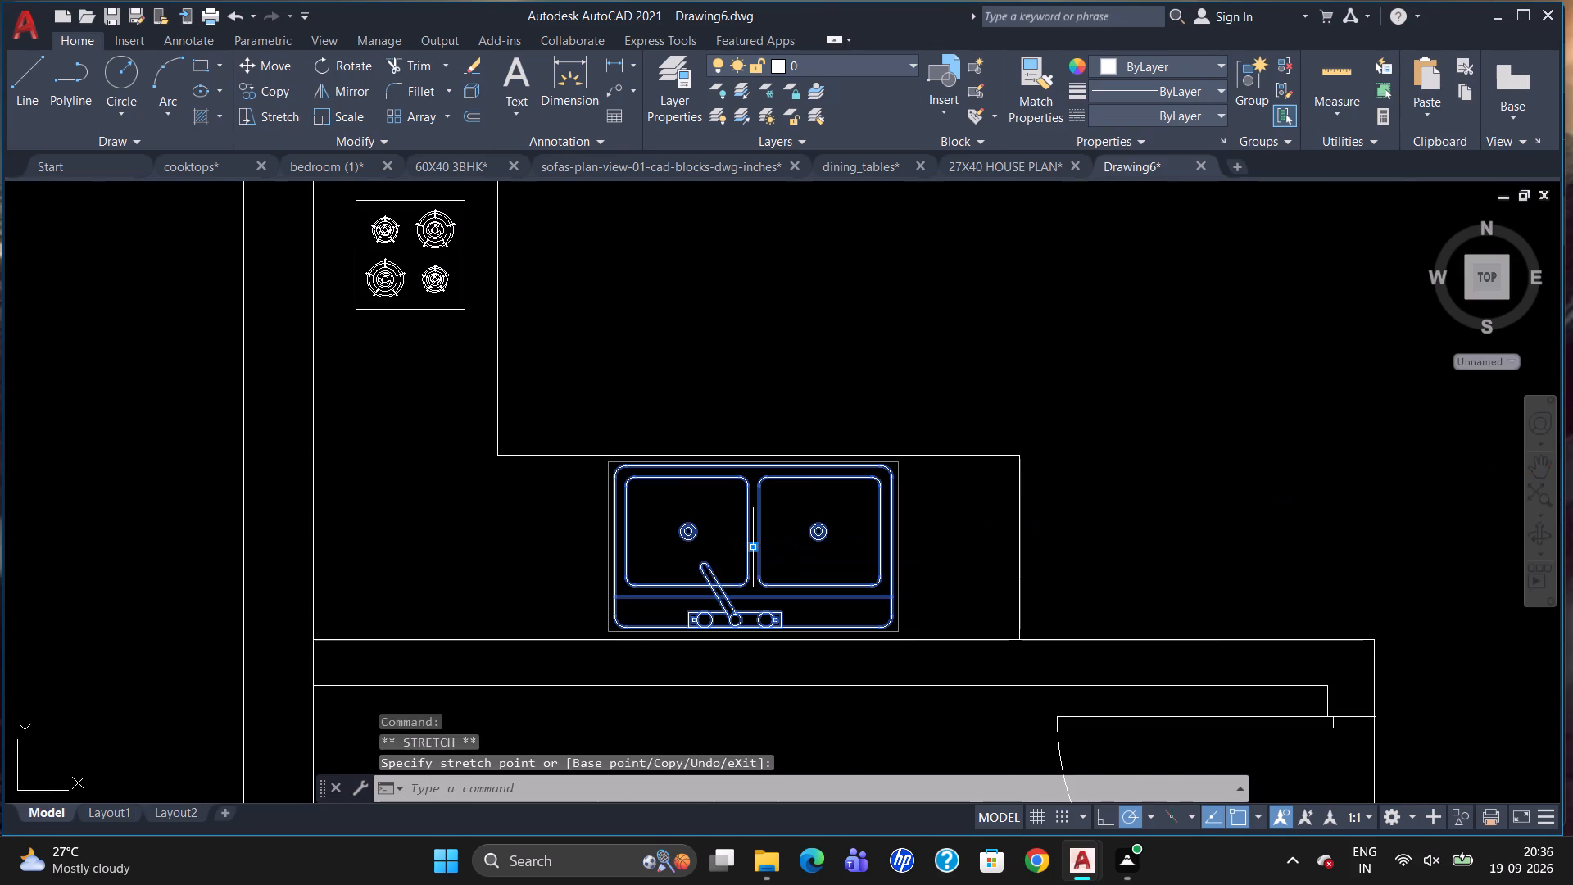
scroll(777, 475, "down", 2)
key("Escape")
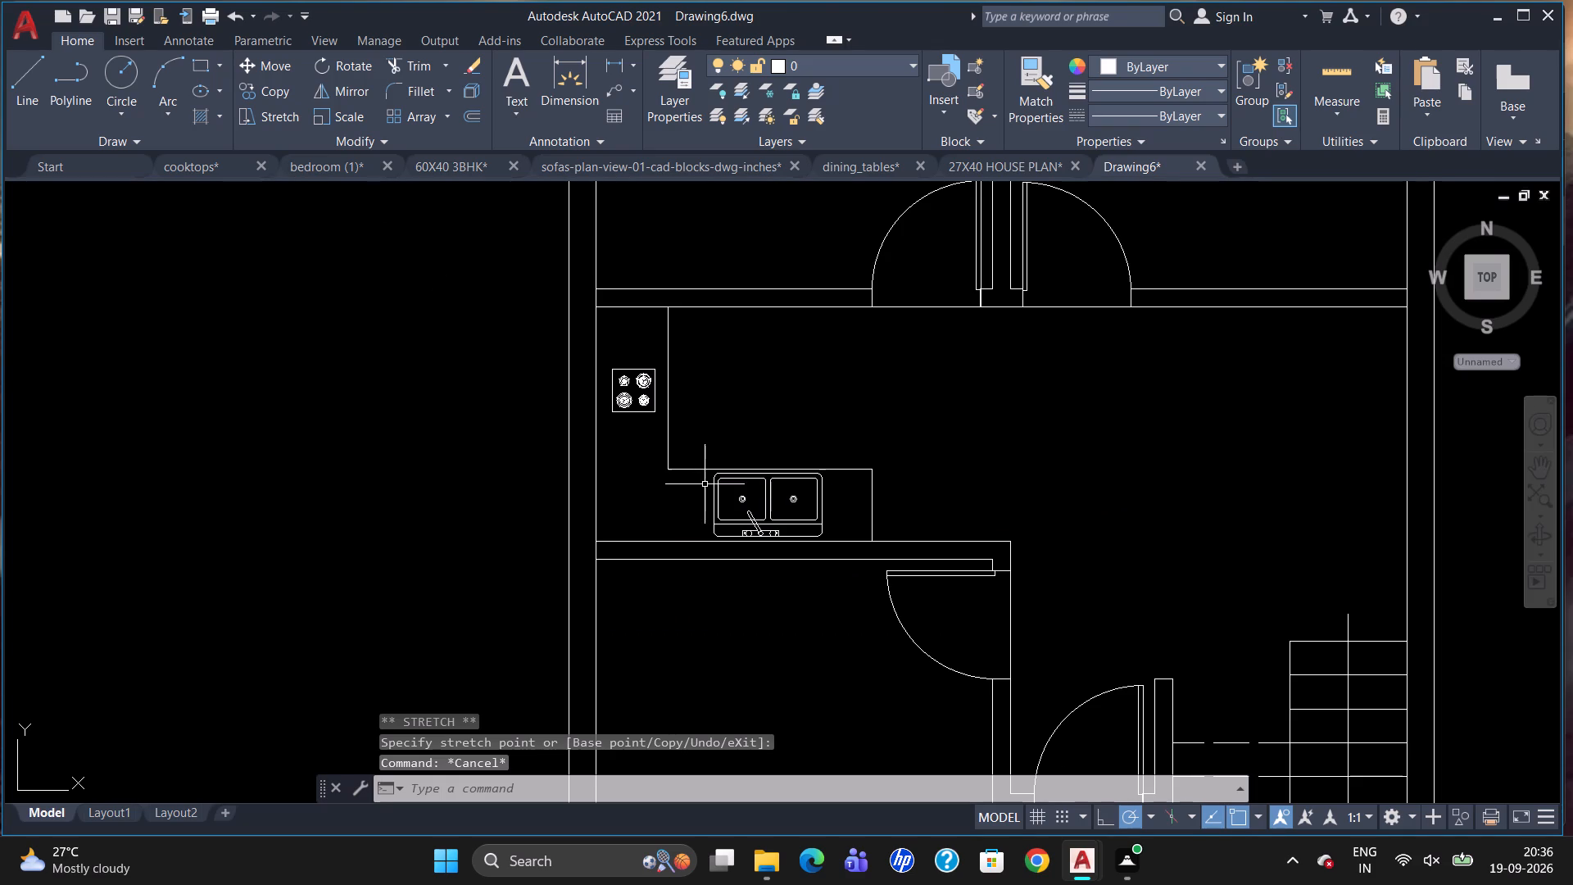
Copy the upper-left bedroom's bed with side tables straight down into the bedroom below the kitchen.
scroll(731, 446, "down", 2)
left_click(752, 227)
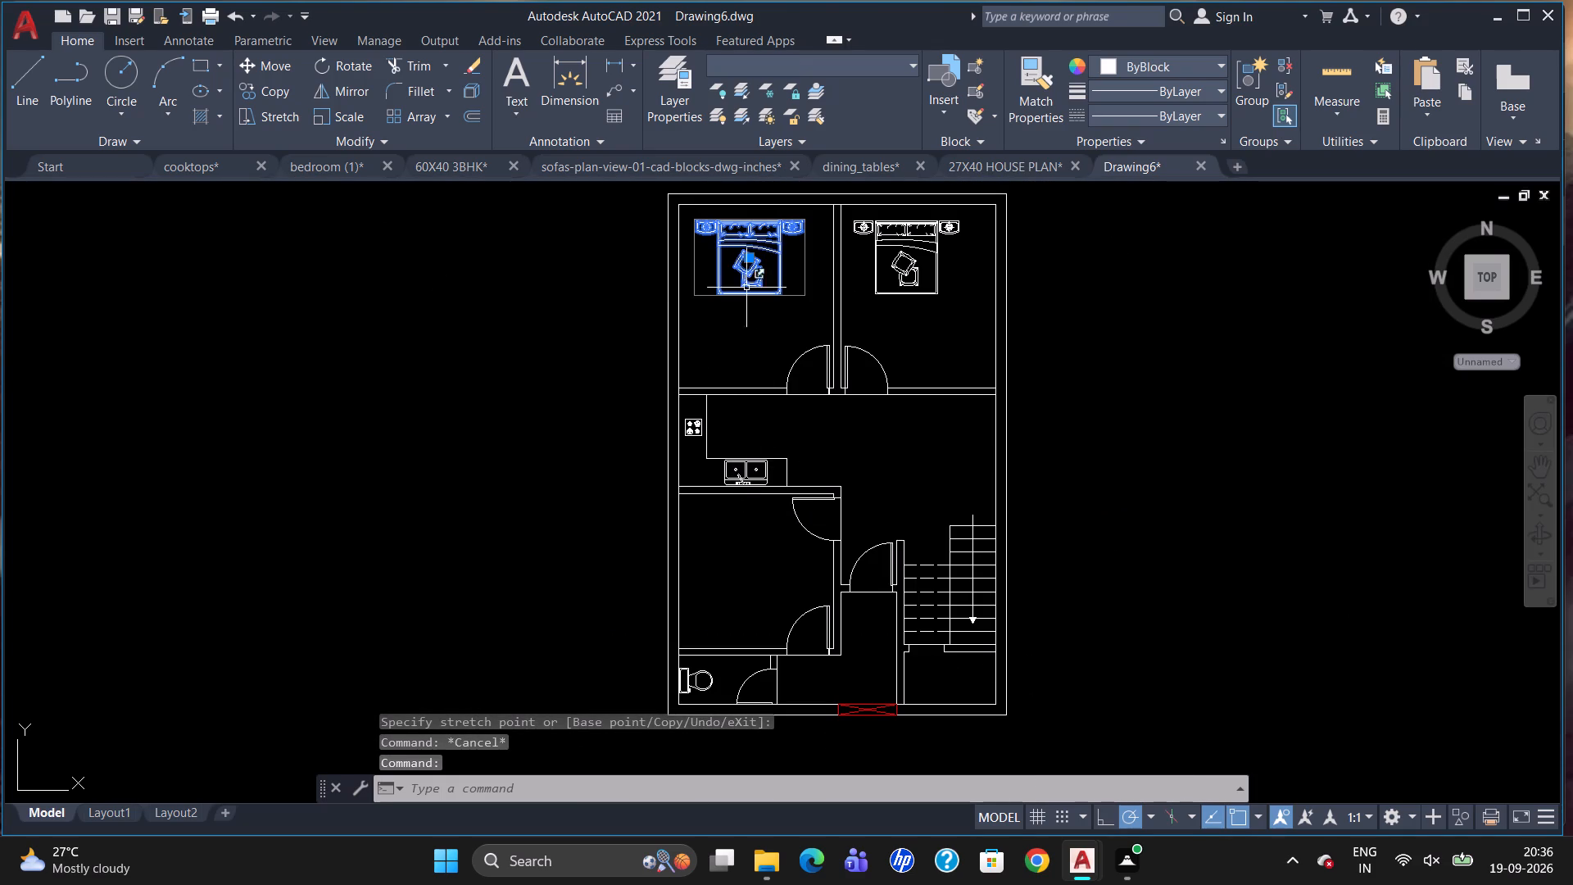
type("CO")
key("Return")
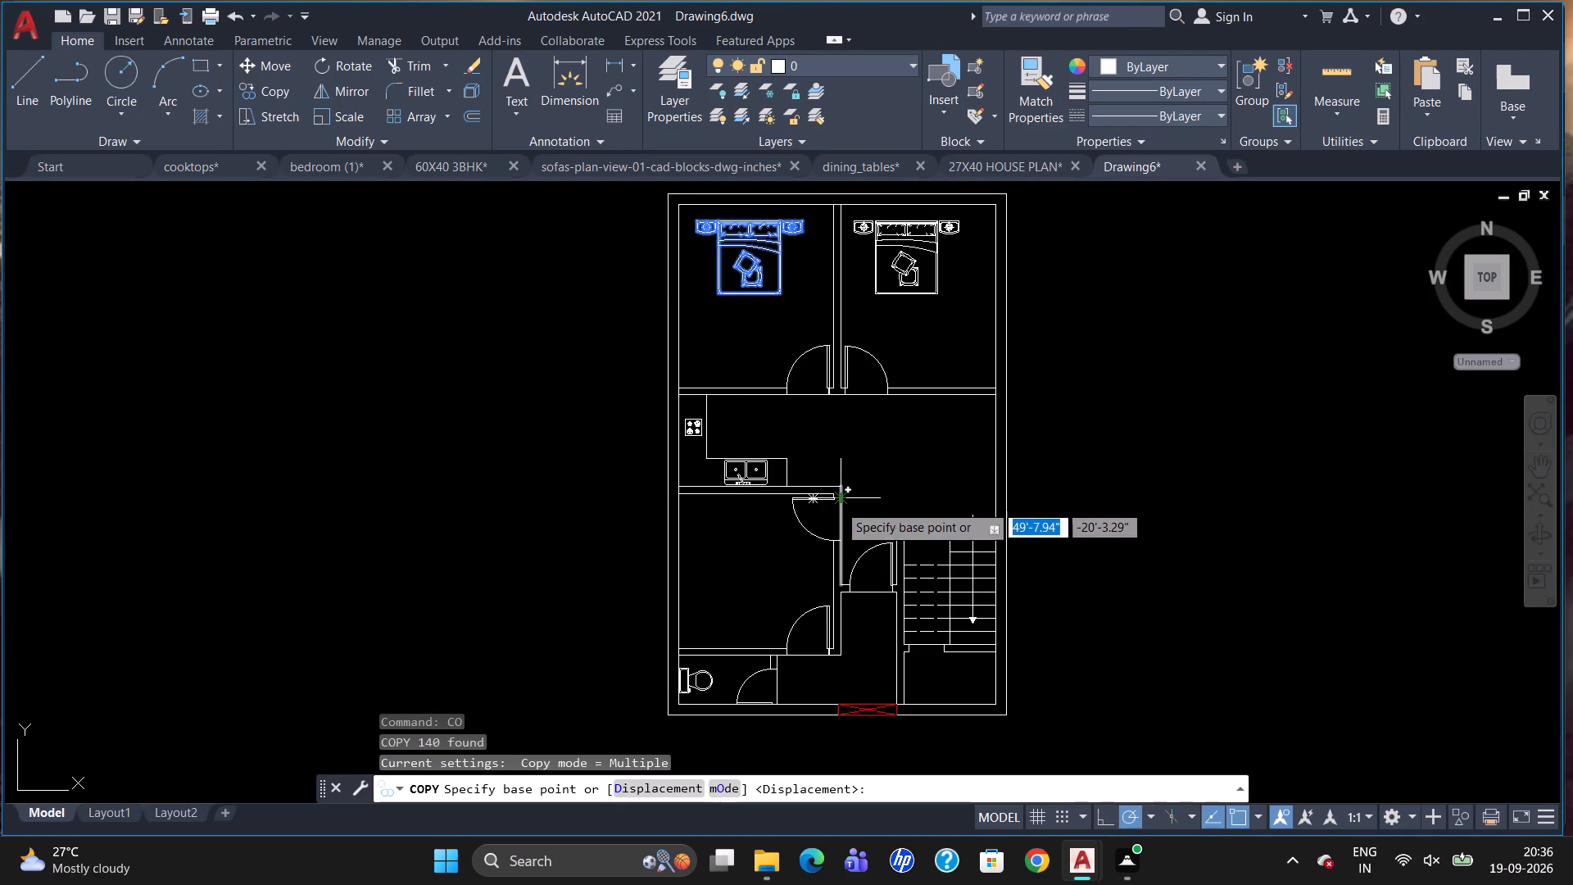
left_click_drag(726, 260, 714, 354)
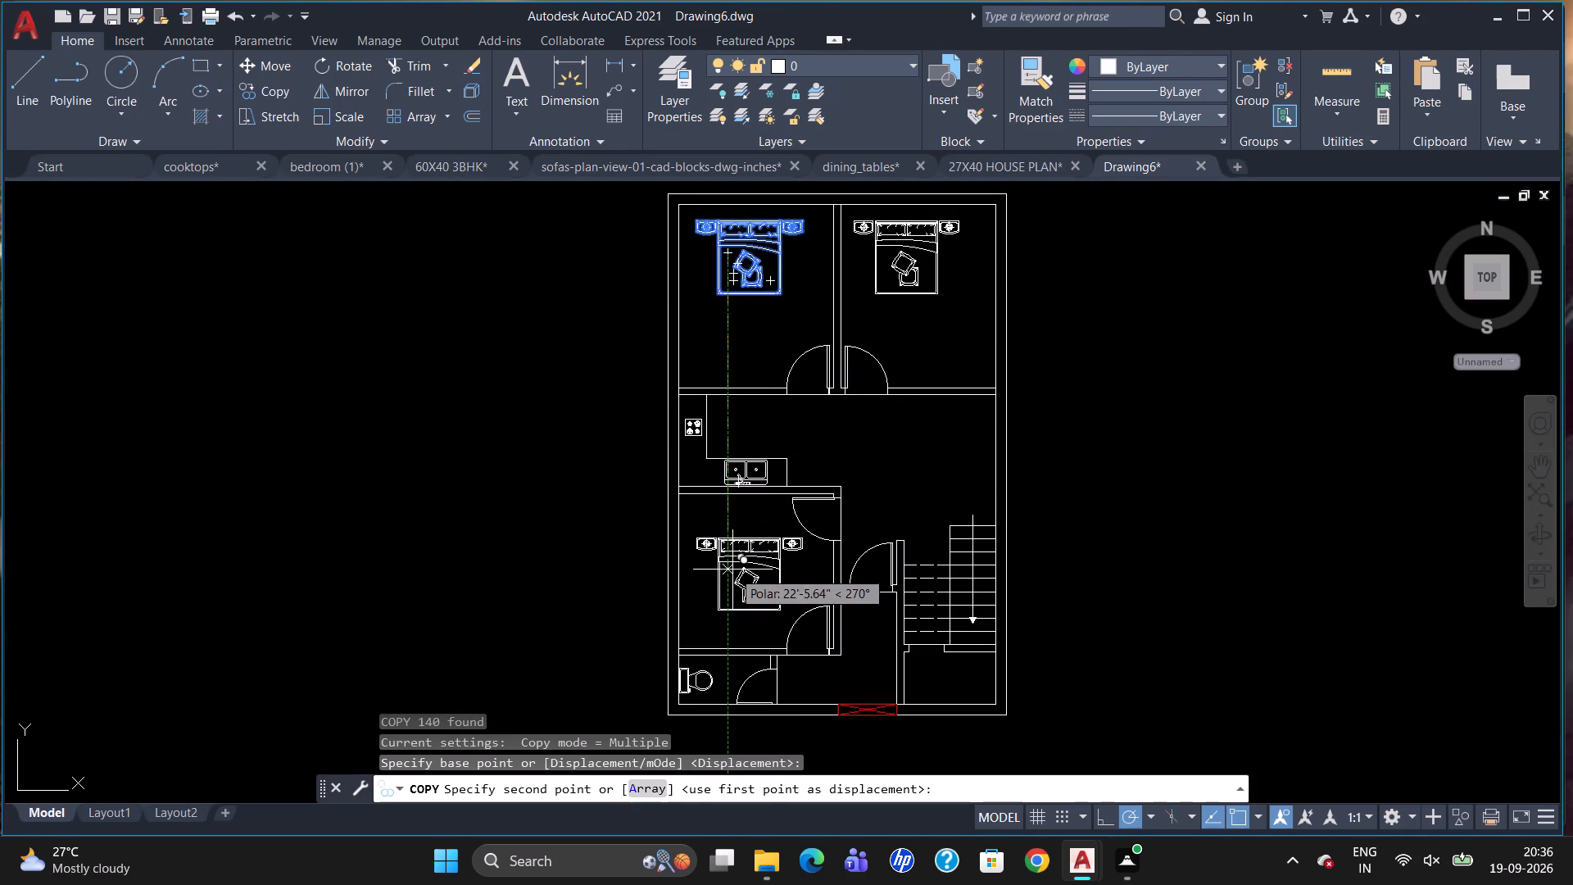
left_click(730, 570)
key("Escape")
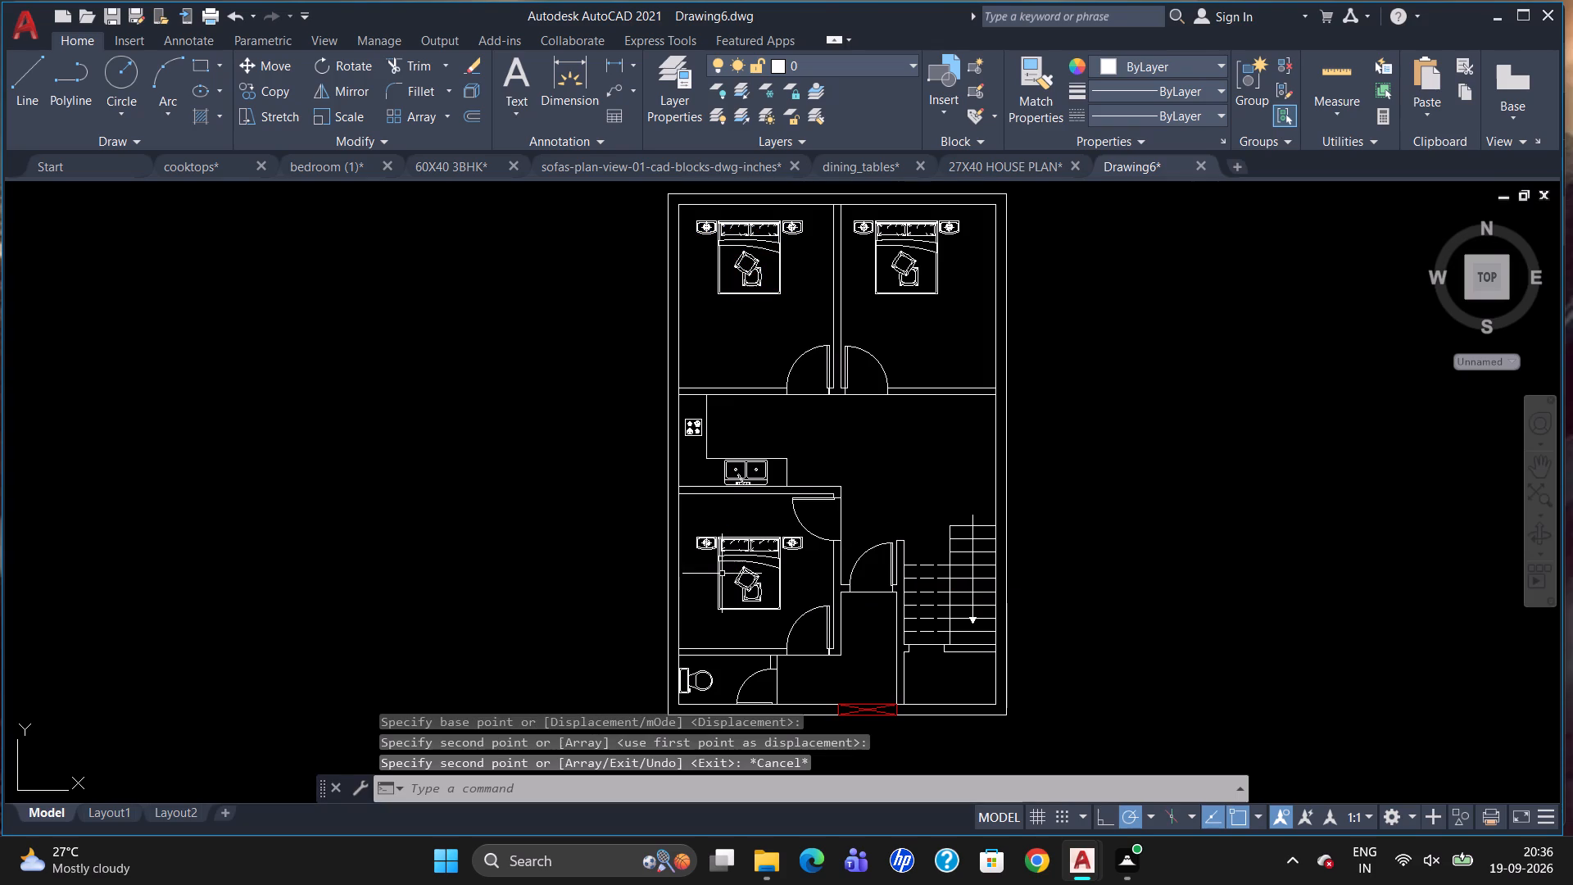
Rotate the copied bed 90° so that its headboard faces the outer left wall of the house.
left_click(719, 554)
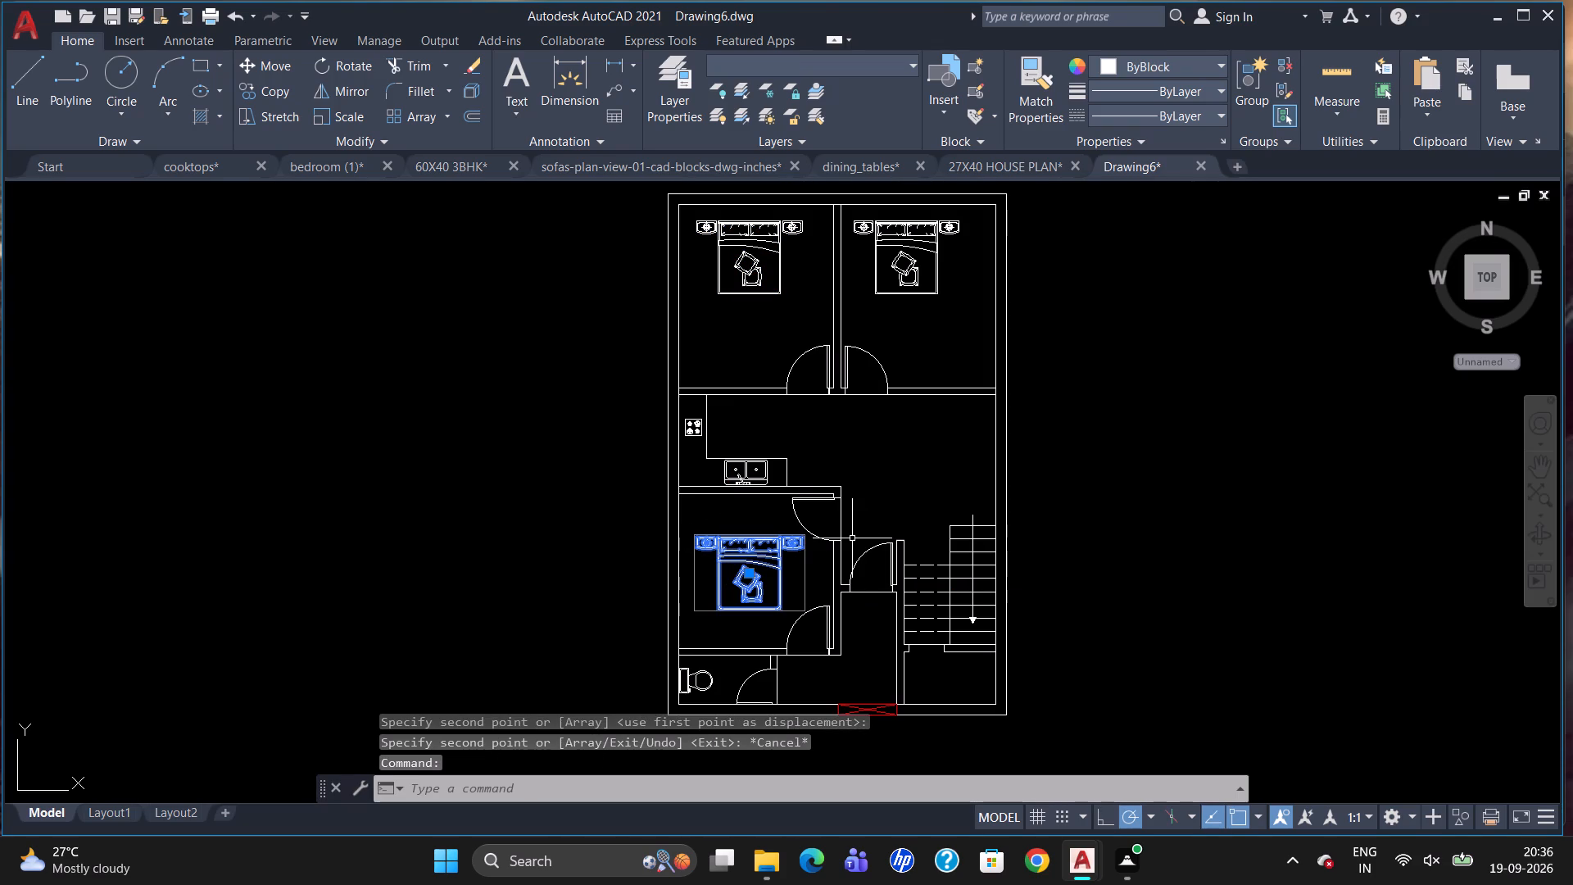
type("RO")
key("Return")
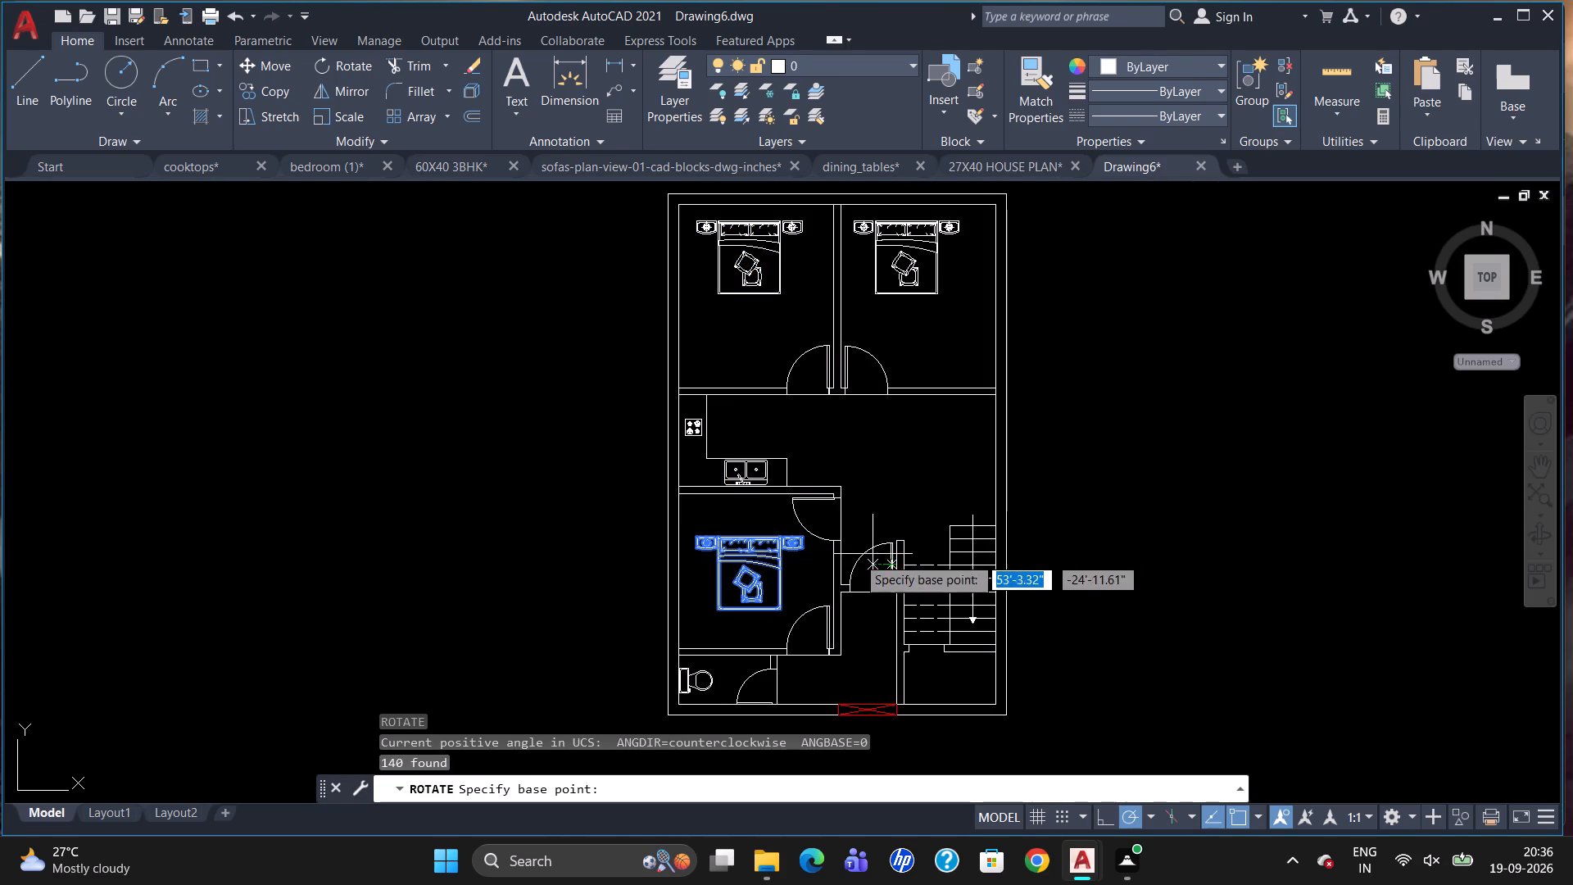
left_click(793, 557)
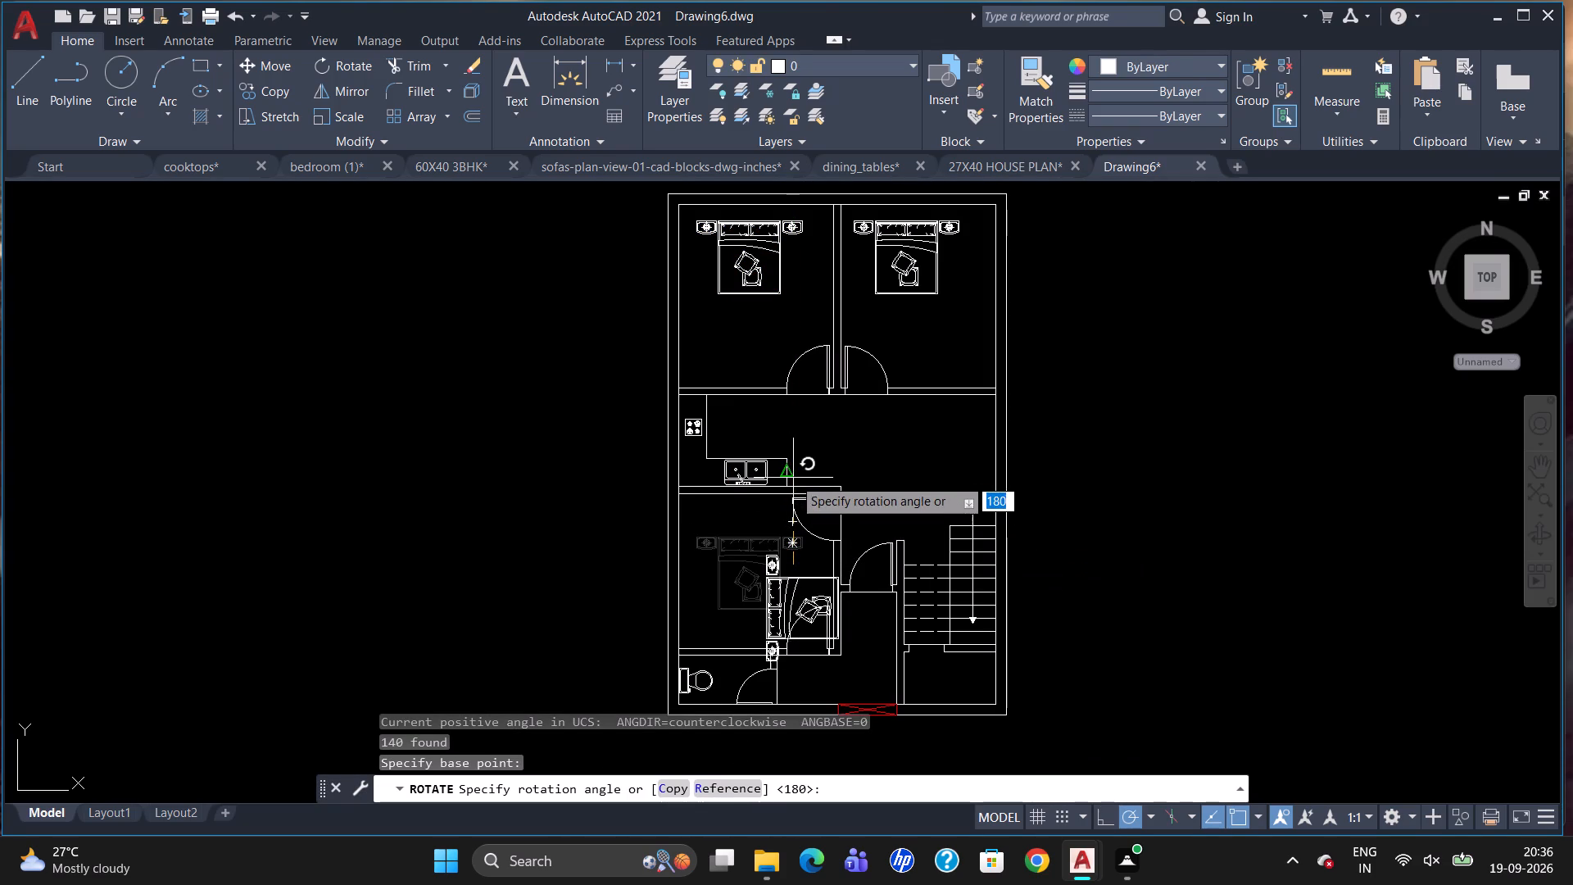
left_click_drag(796, 481, 799, 489)
Move the rotated bed clear of the bathroom door so its headboard sits near the lower bedroom's outer left wall.
left_click(777, 608)
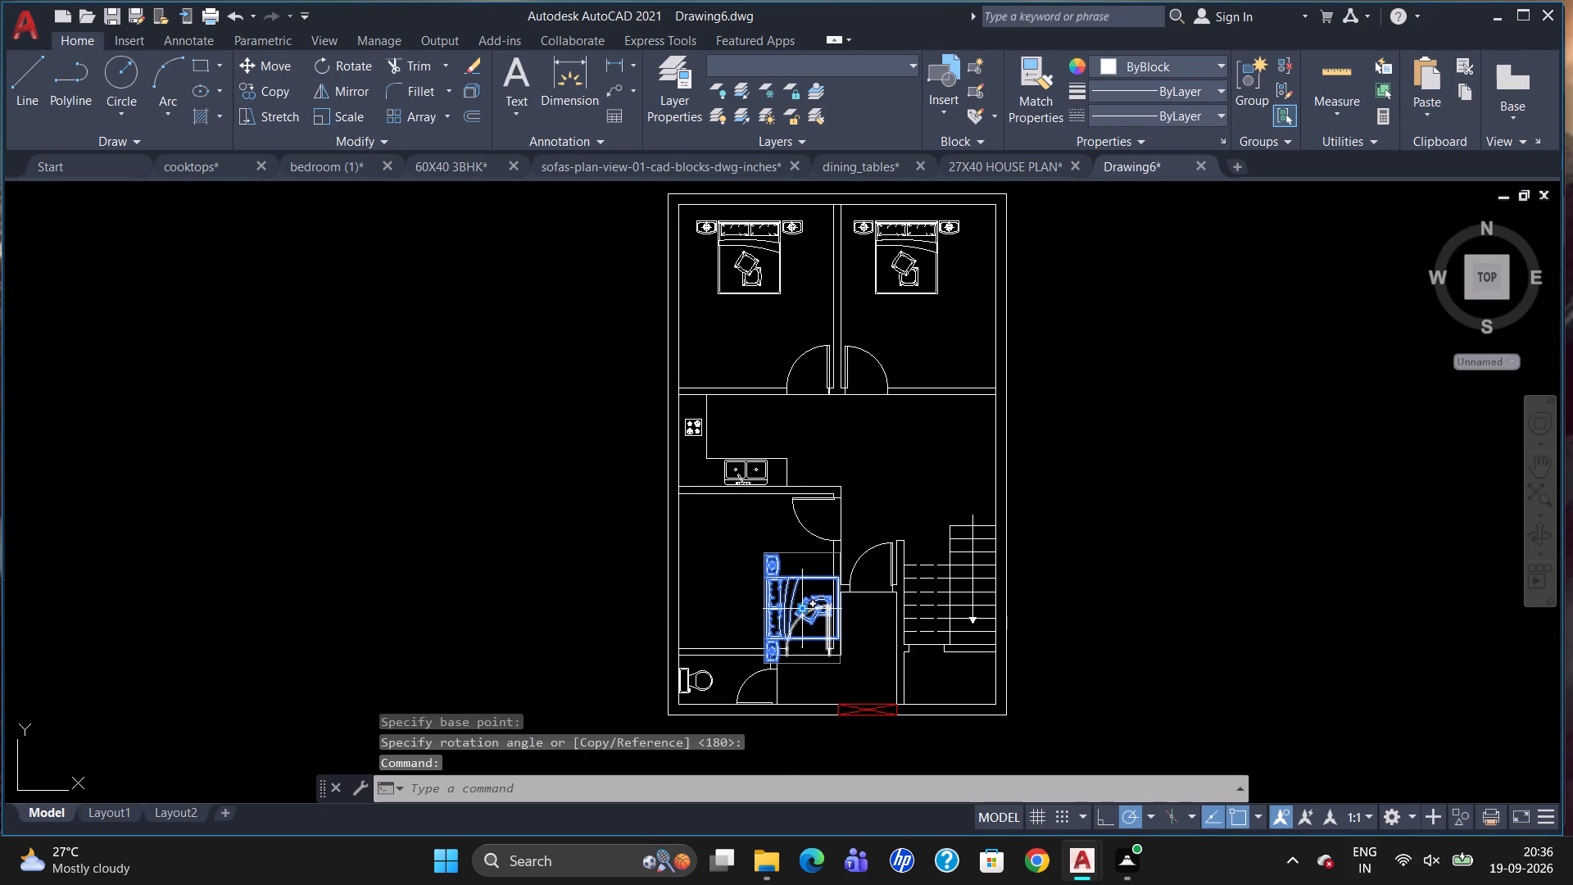
left_click(805, 611)
scroll(751, 581, "up", 3)
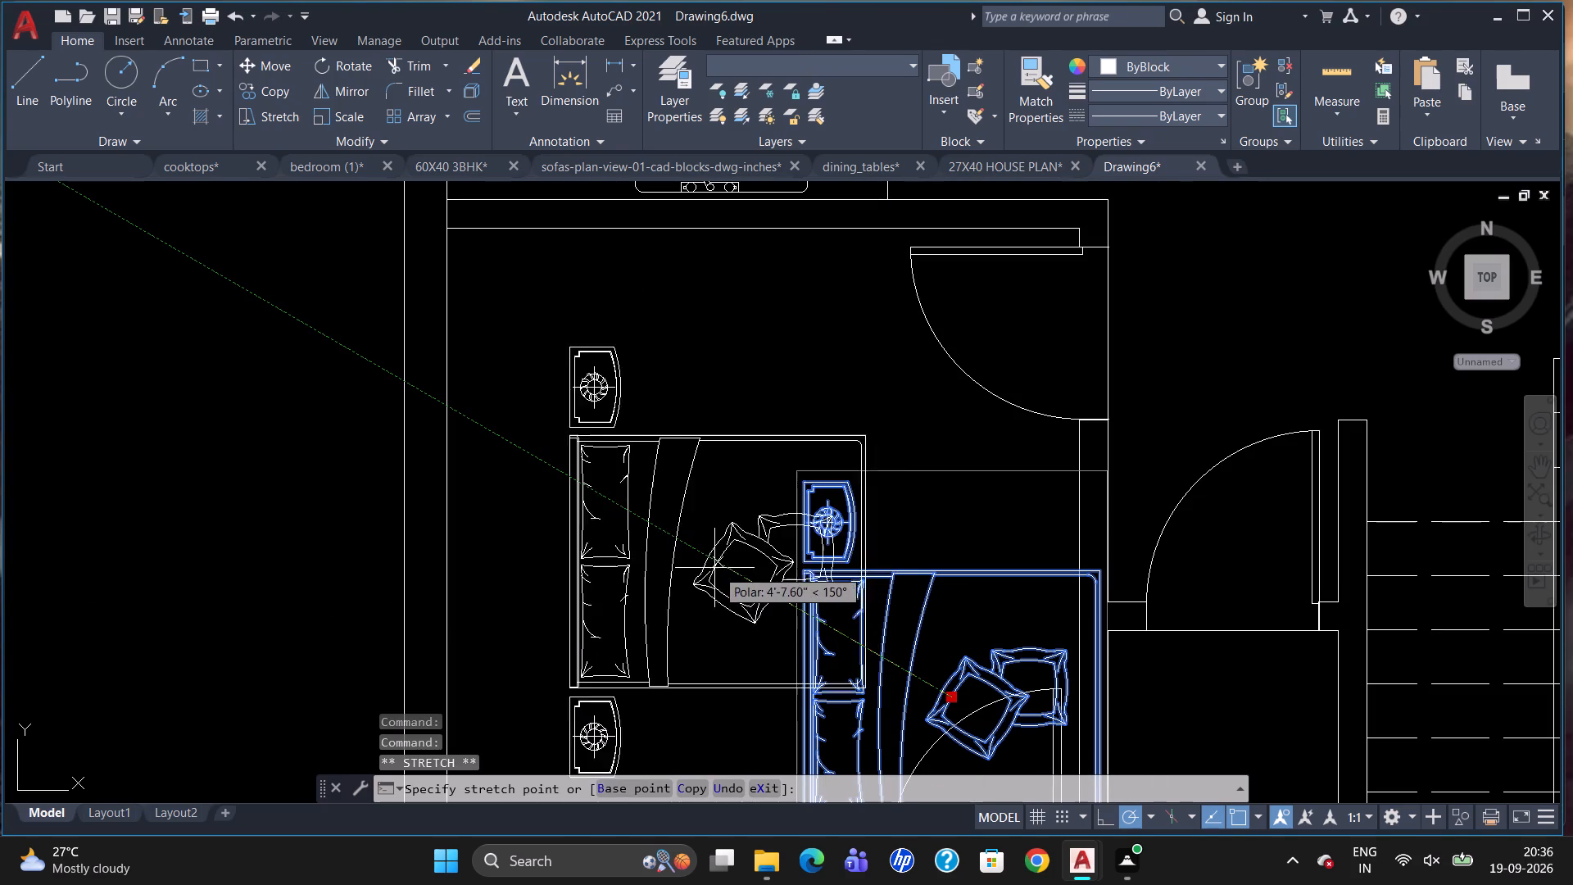
left_click(643, 541)
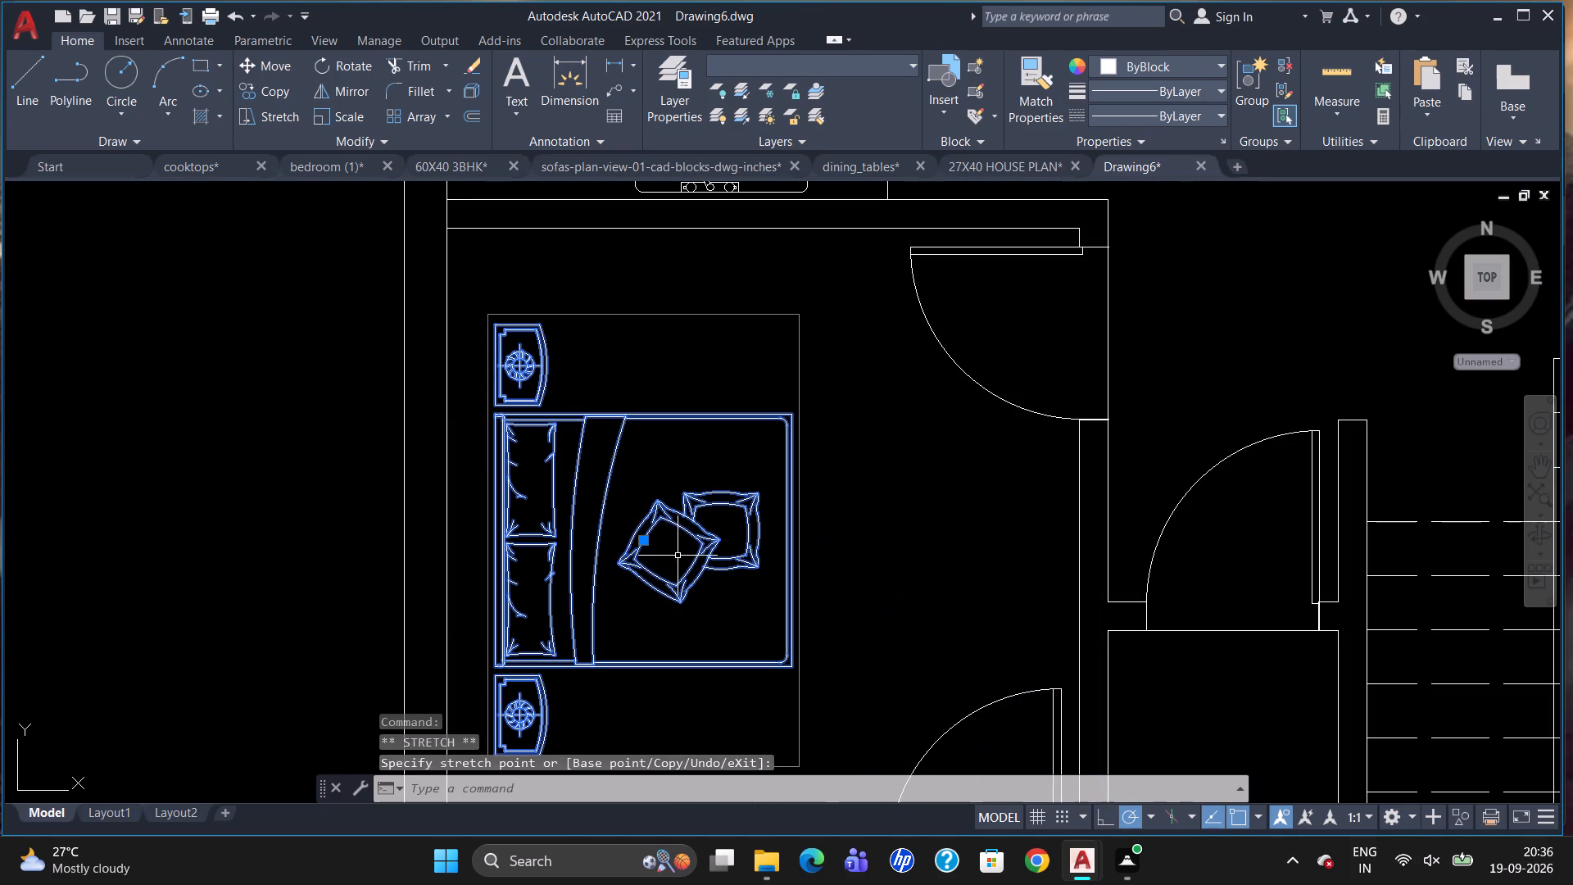
key("Escape")
Examine the furnished floor plan, from the toilet and entrance area up to the kitchen and the two upper bedrooms.
scroll(677, 543, "down", 1)
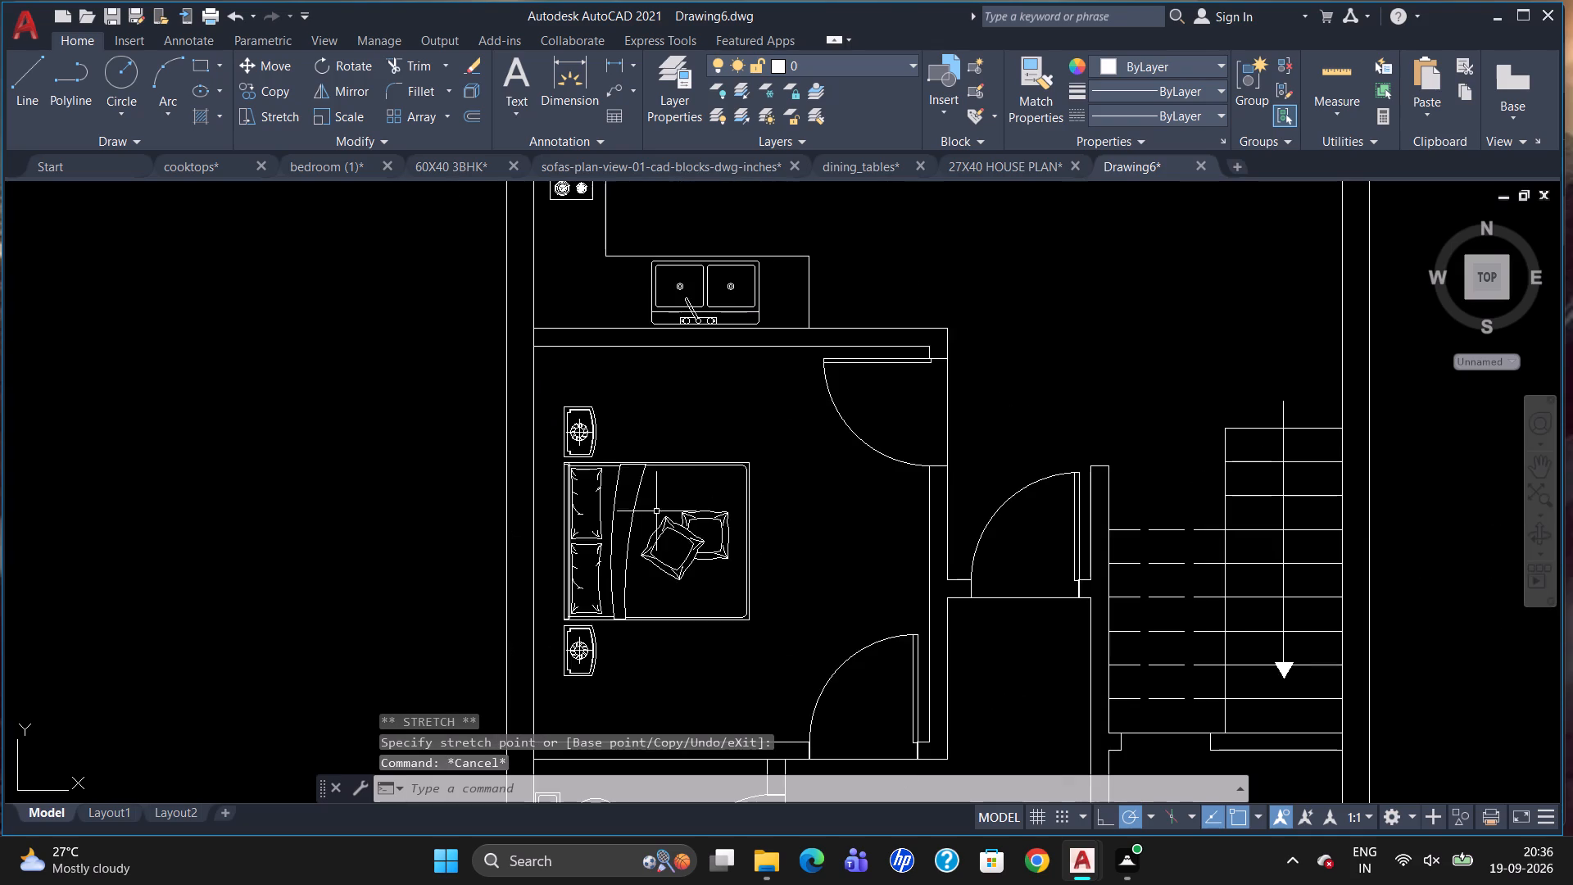
scroll(664, 369, "down", 1)
scroll(537, 455, "down", 1)
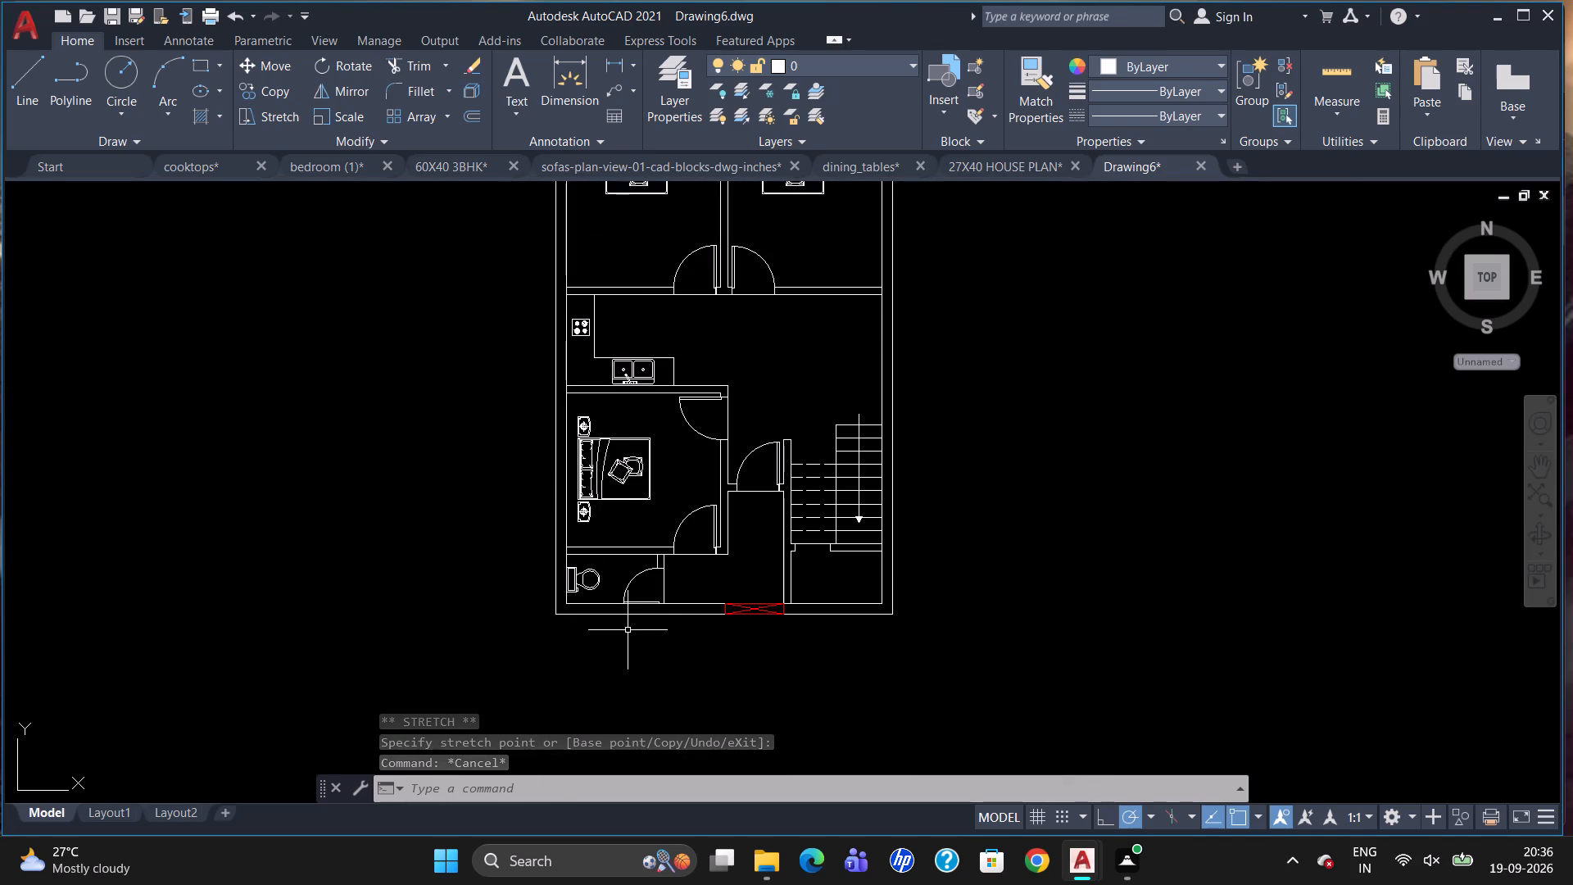
scroll(611, 607, "up", 1)
scroll(674, 618, "down", 1)
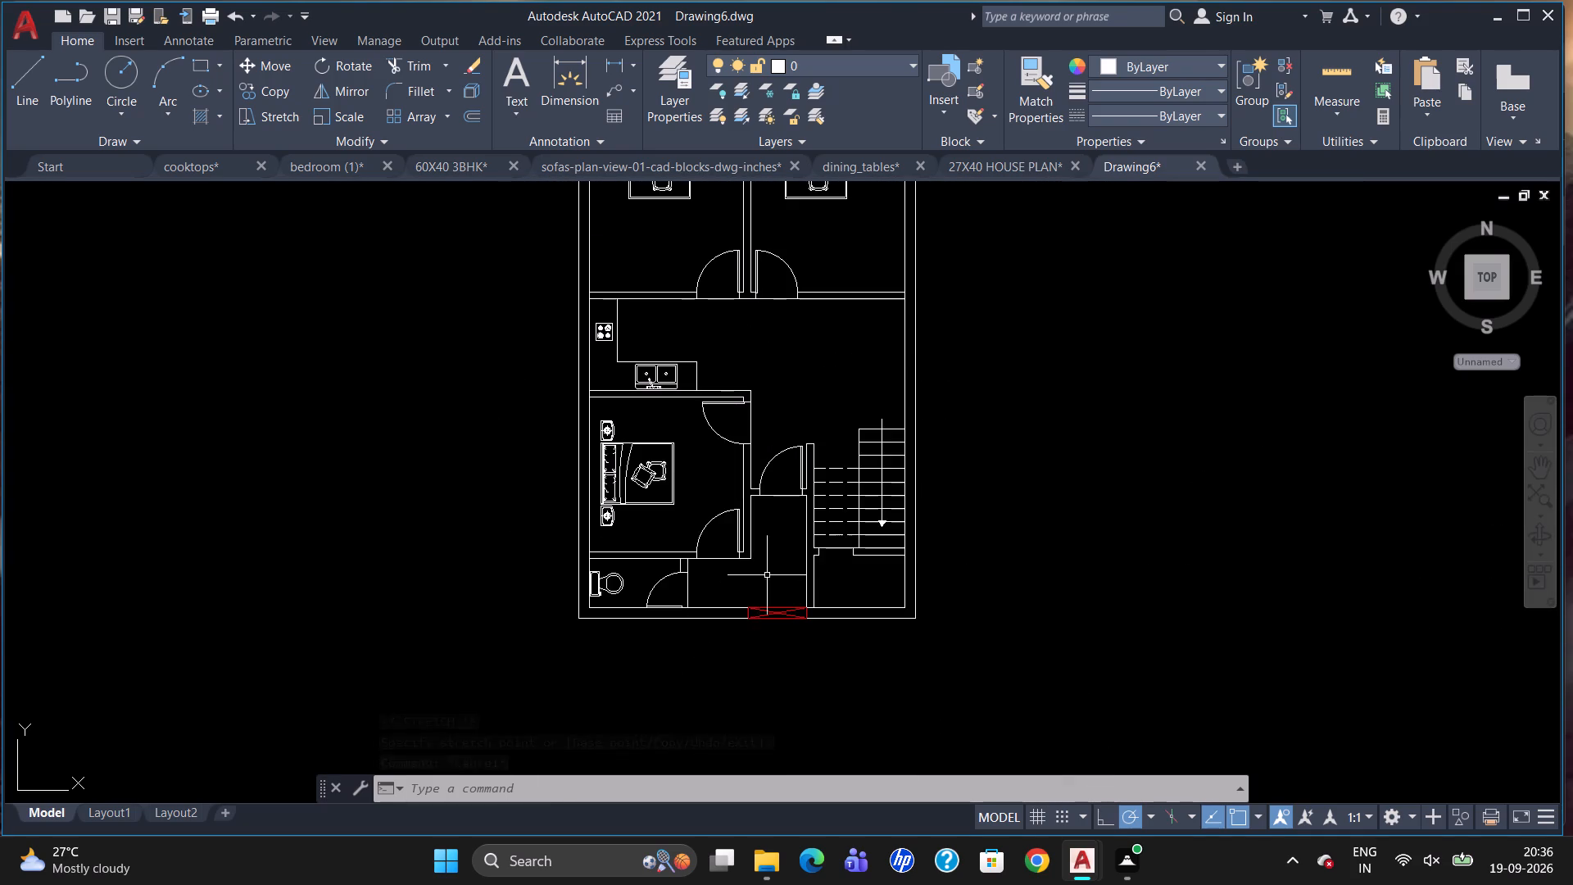
scroll(867, 556, "up", 1)
scroll(971, 506, "down", 1)
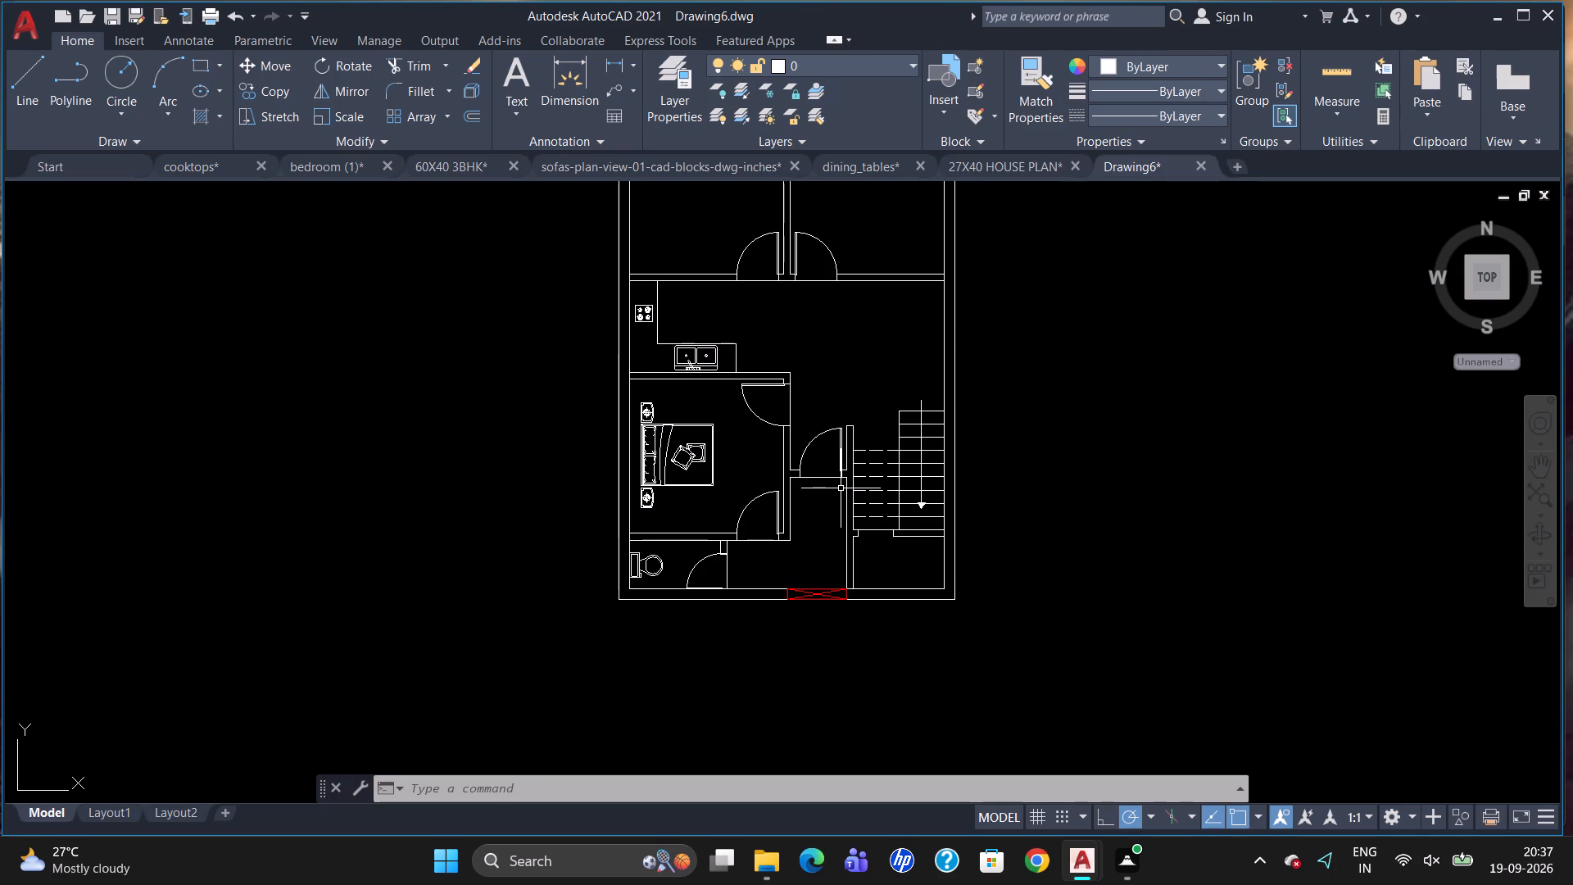
scroll(741, 487, "down", 1)
scroll(682, 293, "up", 2)
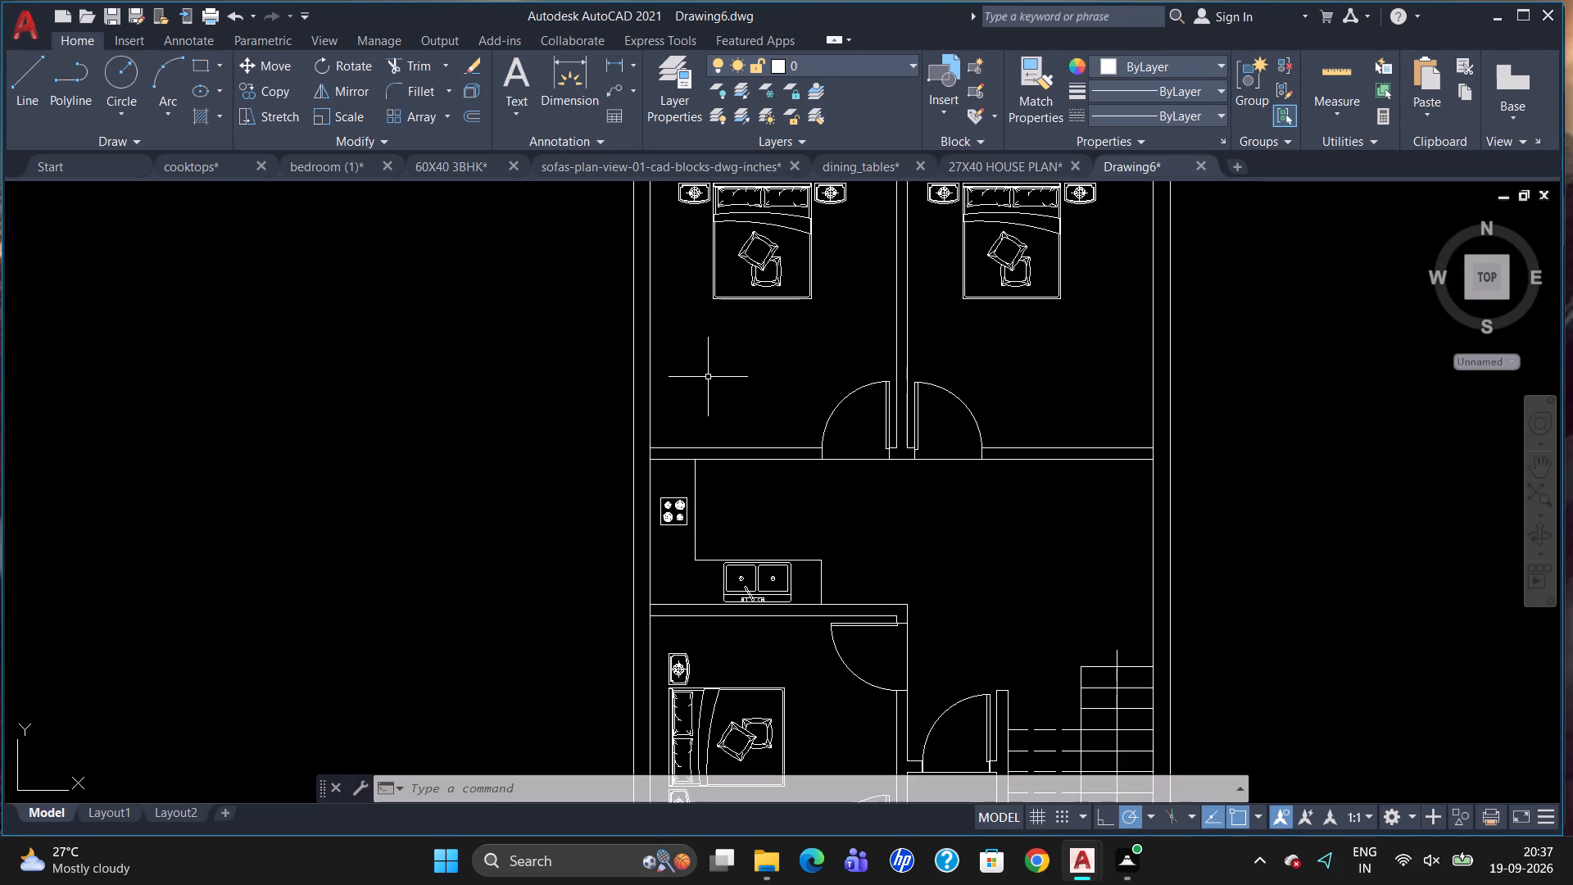
scroll(1063, 365, "down", 1)
scroll(1110, 275, "up", 2)
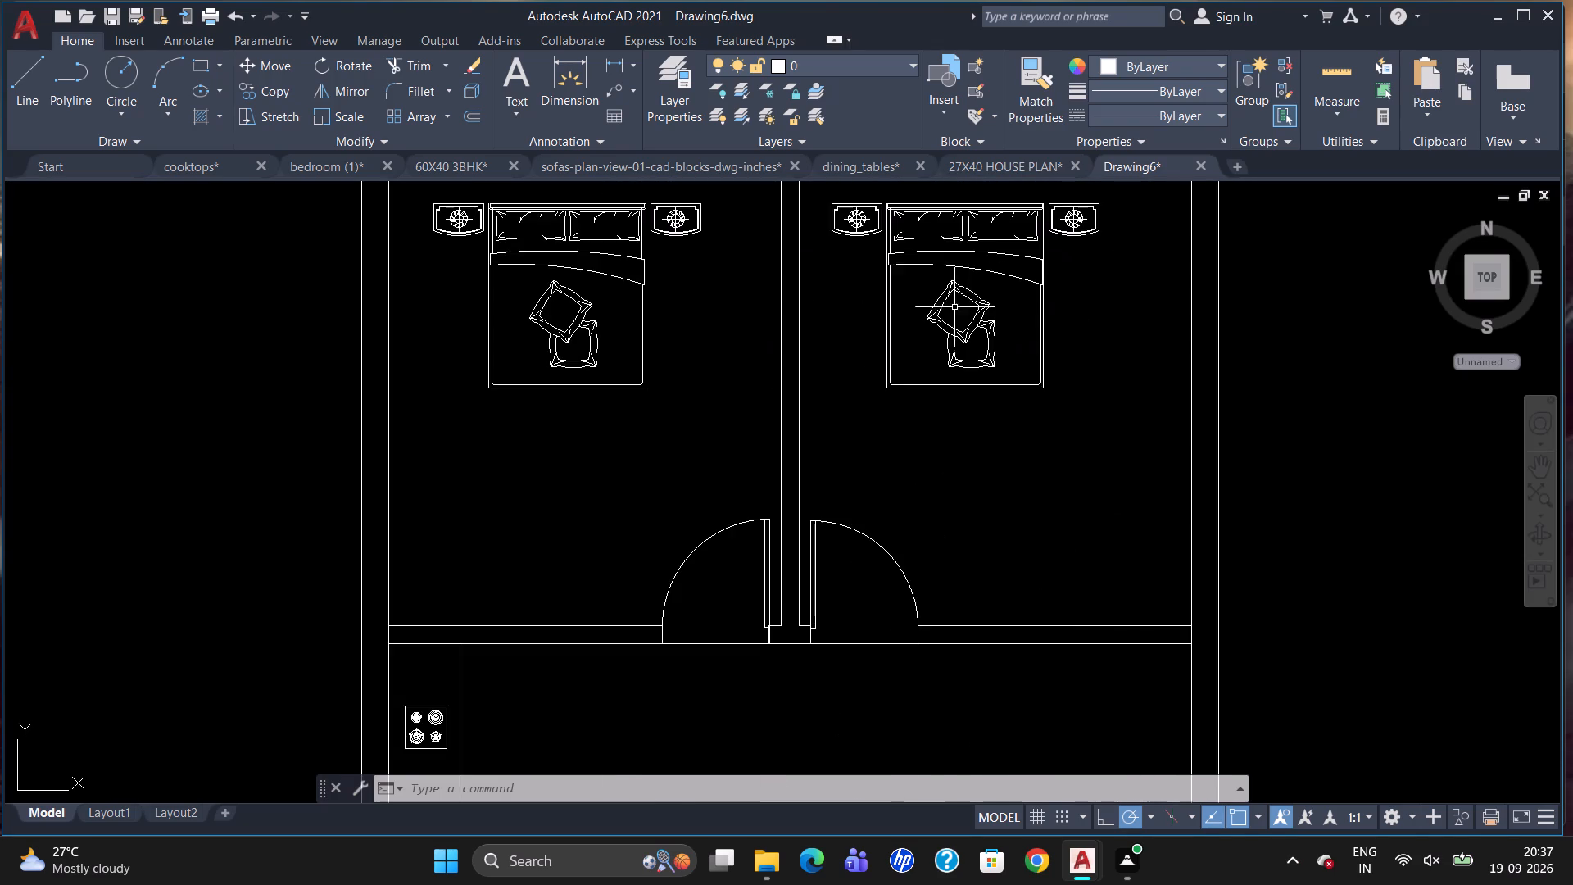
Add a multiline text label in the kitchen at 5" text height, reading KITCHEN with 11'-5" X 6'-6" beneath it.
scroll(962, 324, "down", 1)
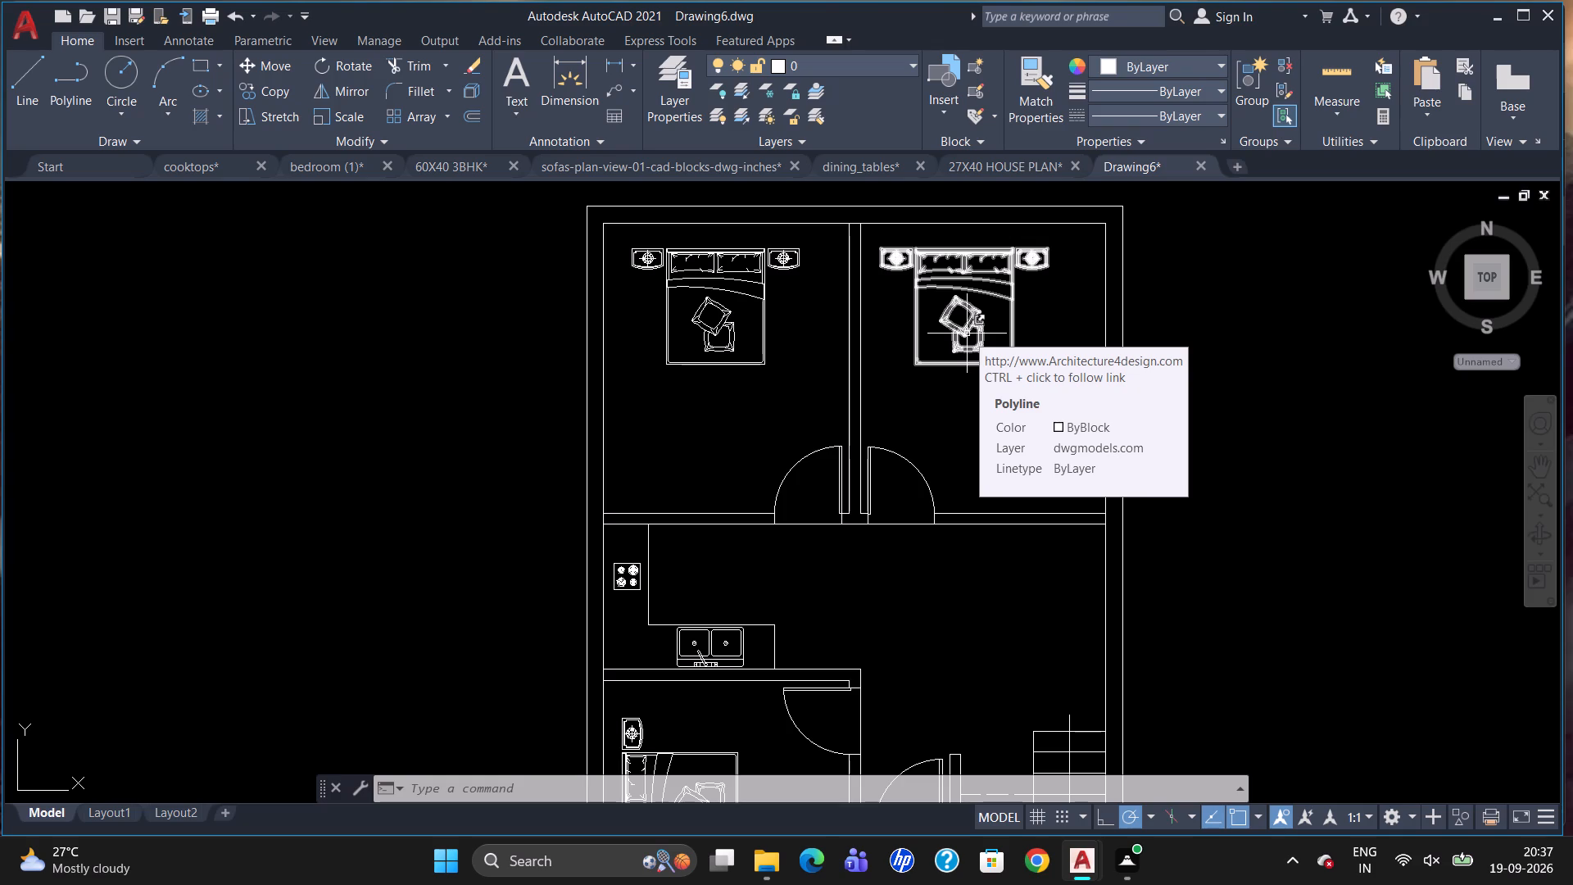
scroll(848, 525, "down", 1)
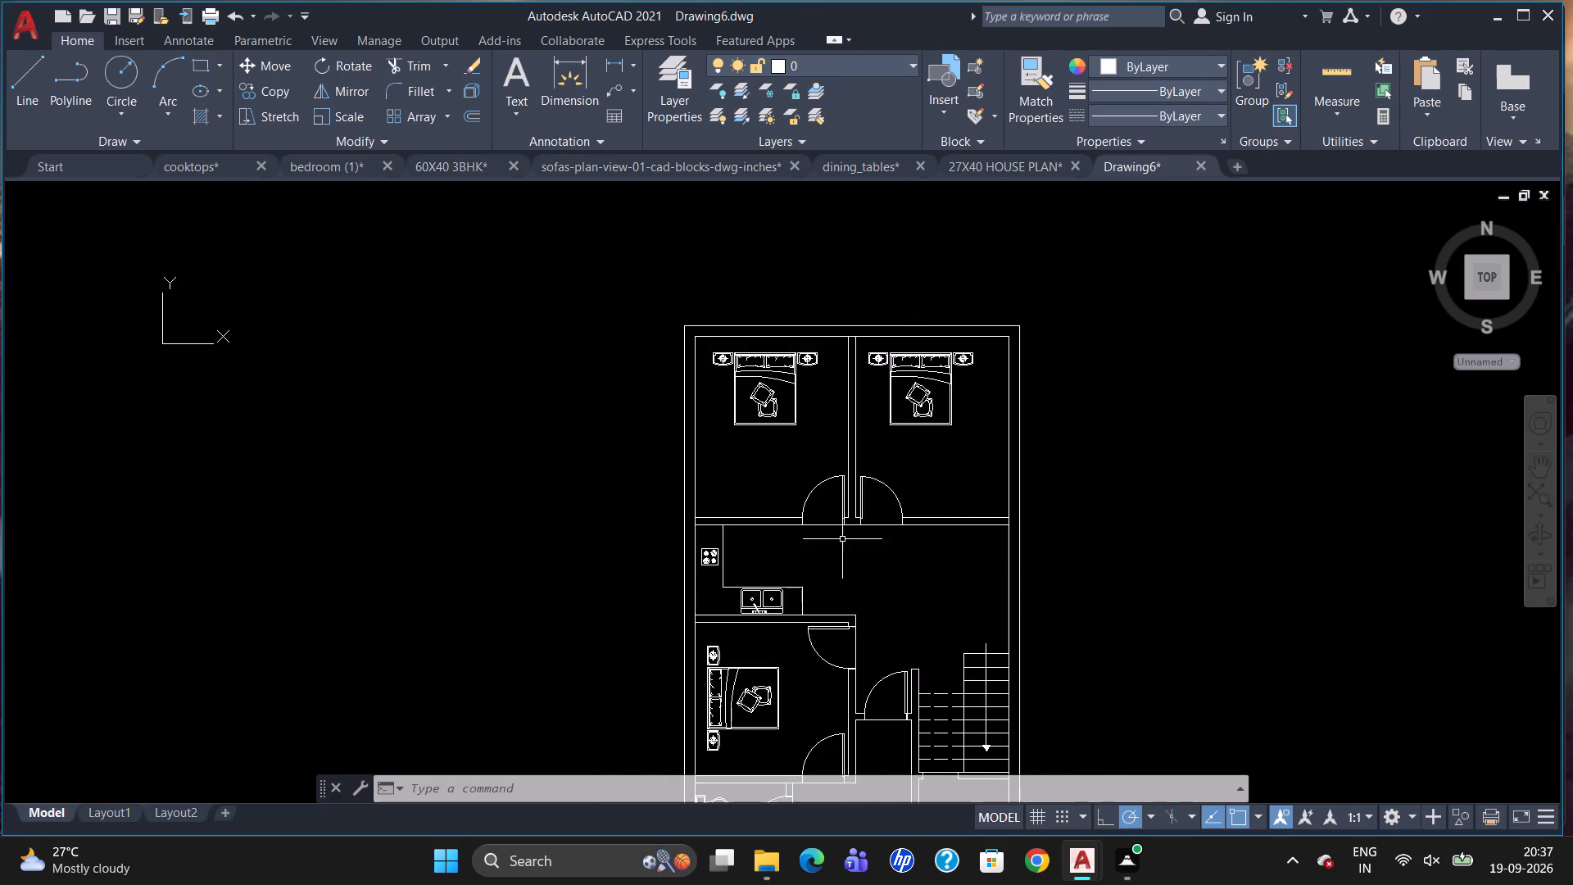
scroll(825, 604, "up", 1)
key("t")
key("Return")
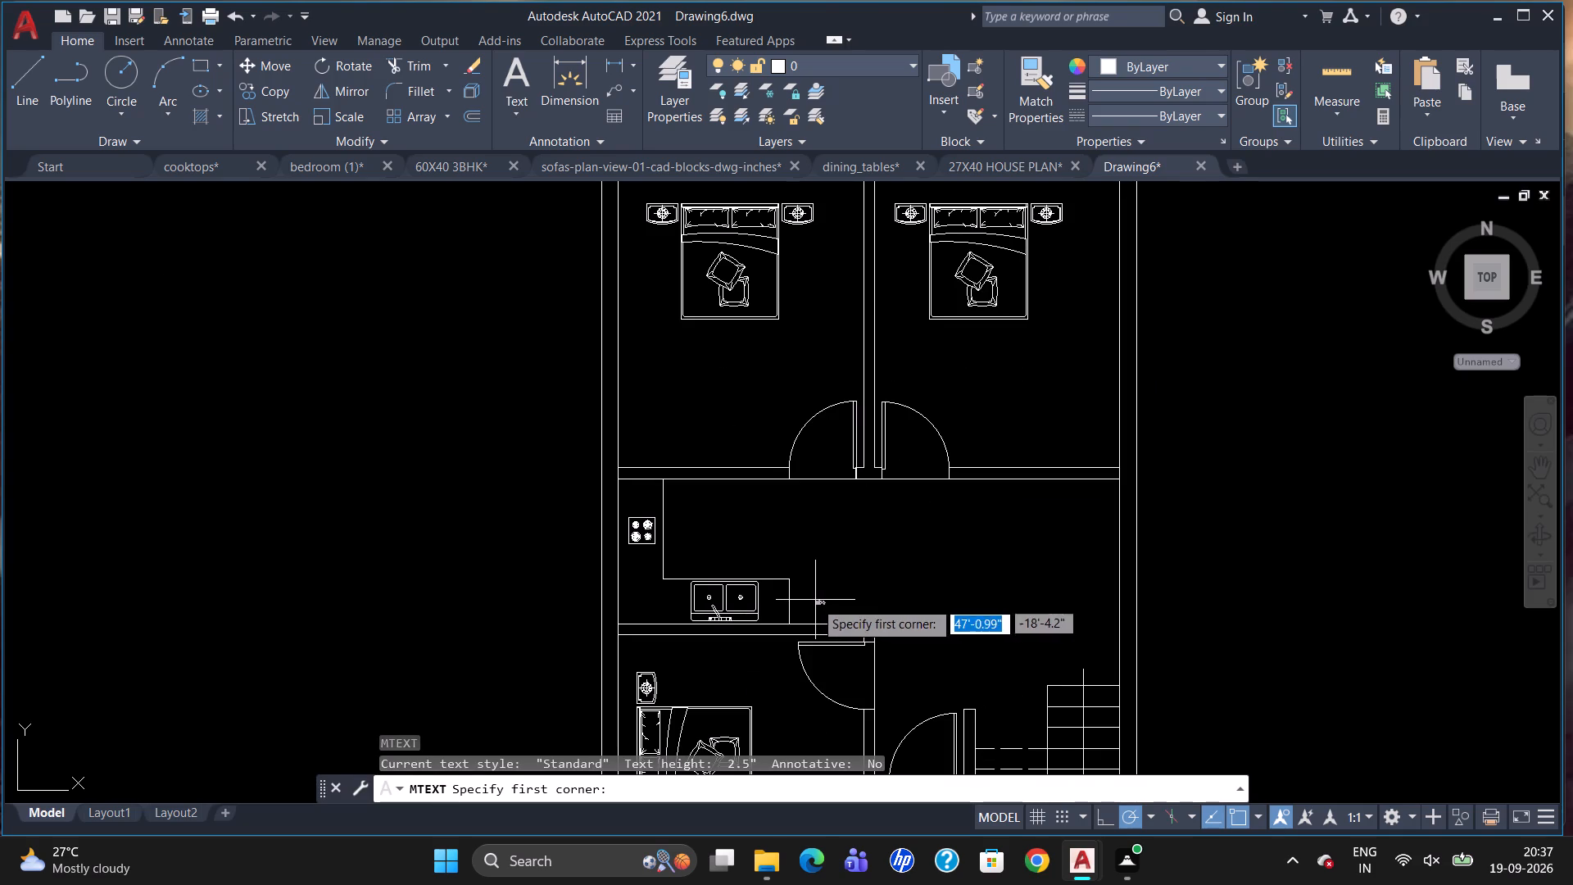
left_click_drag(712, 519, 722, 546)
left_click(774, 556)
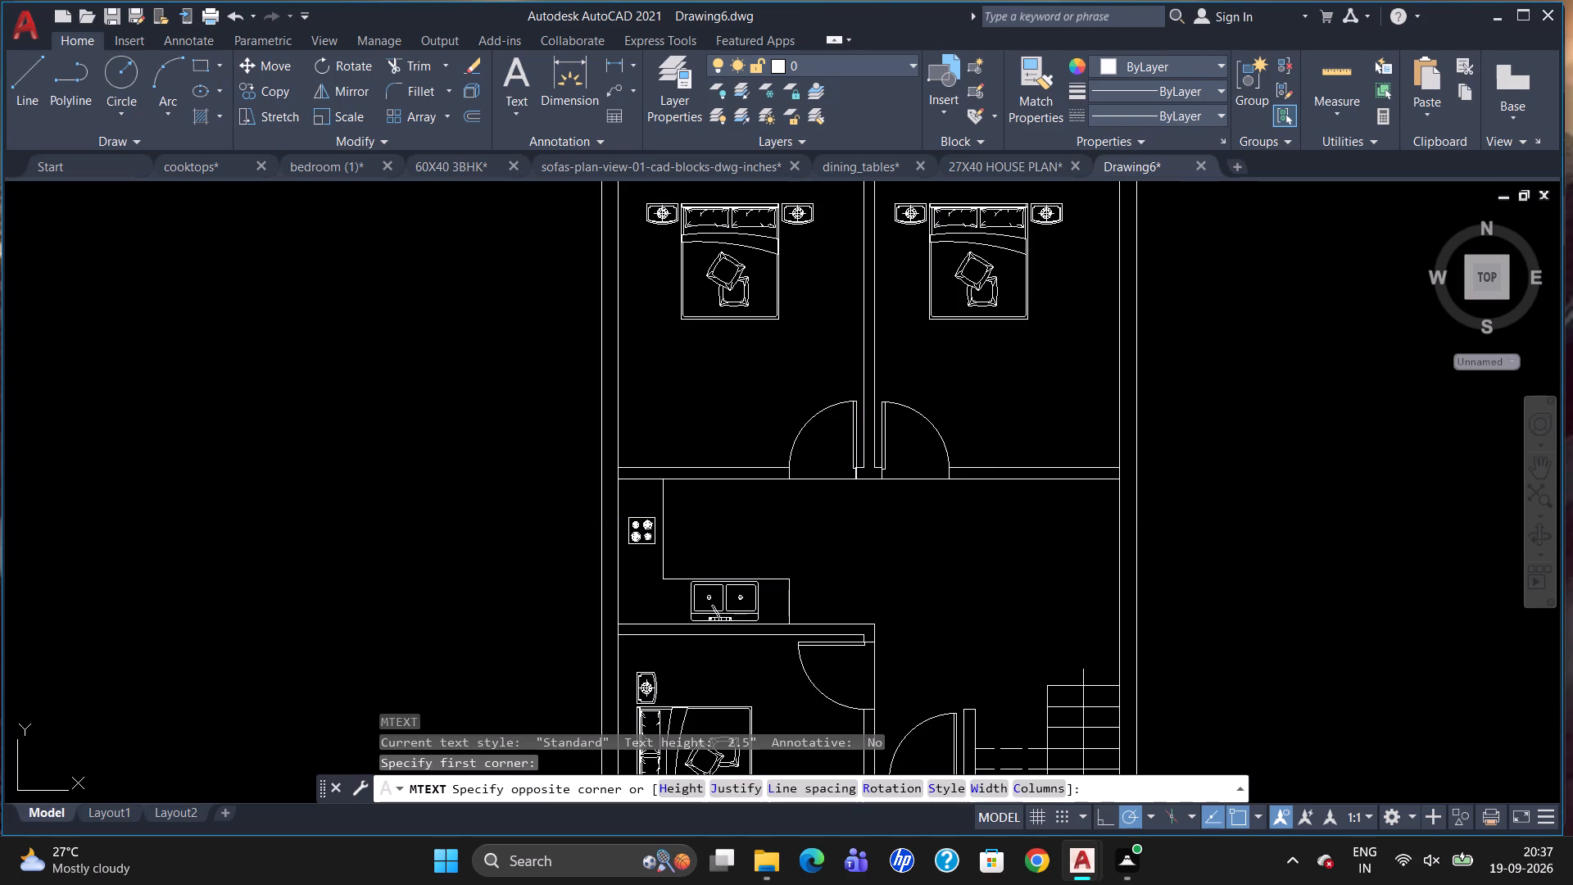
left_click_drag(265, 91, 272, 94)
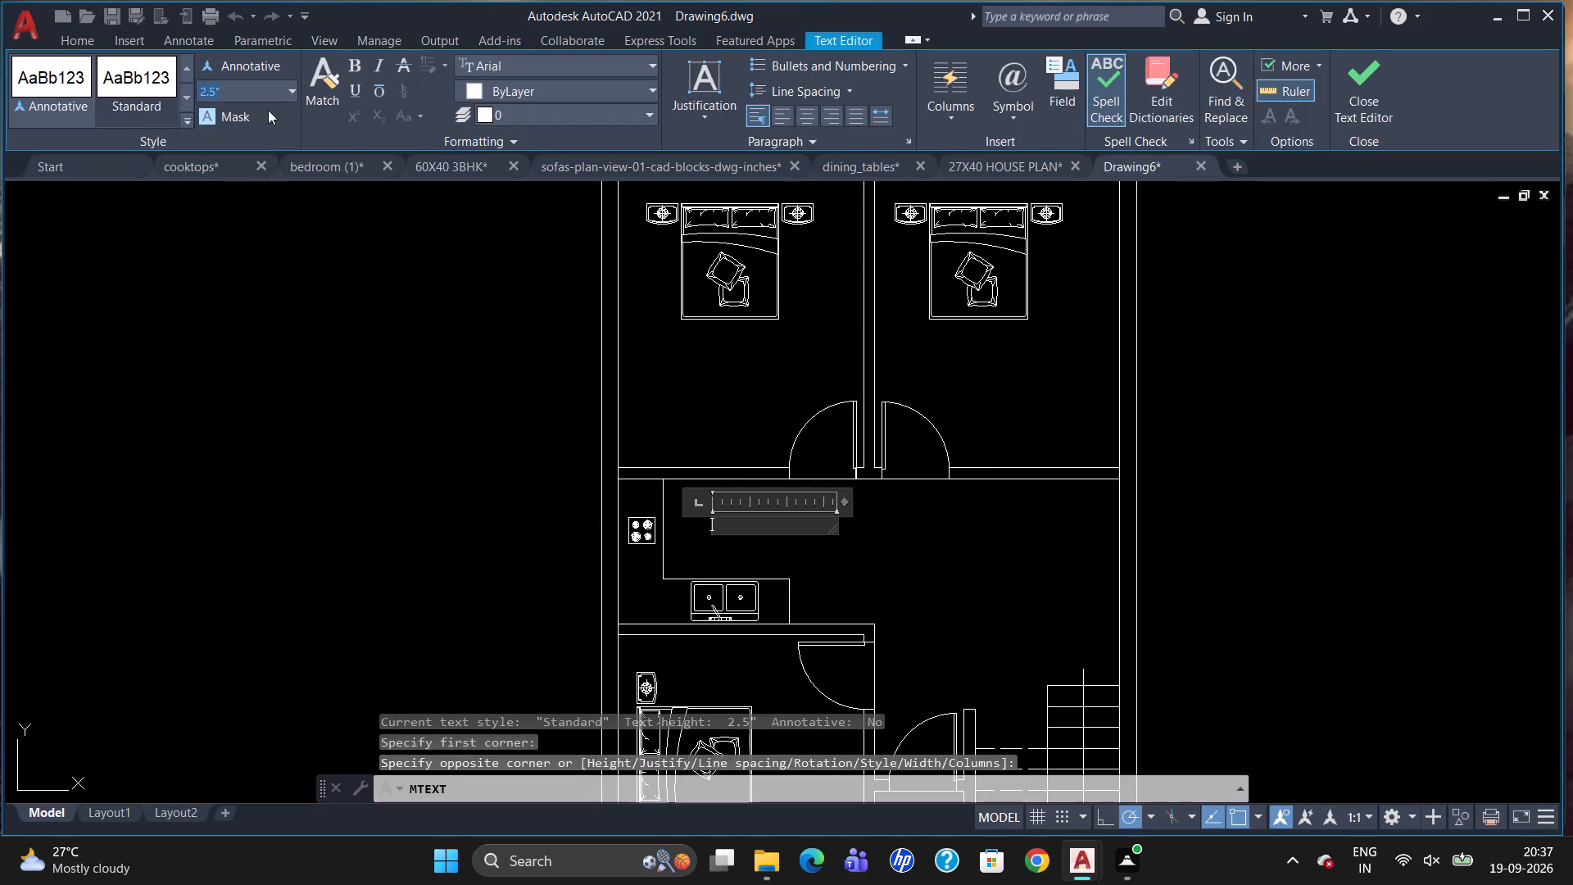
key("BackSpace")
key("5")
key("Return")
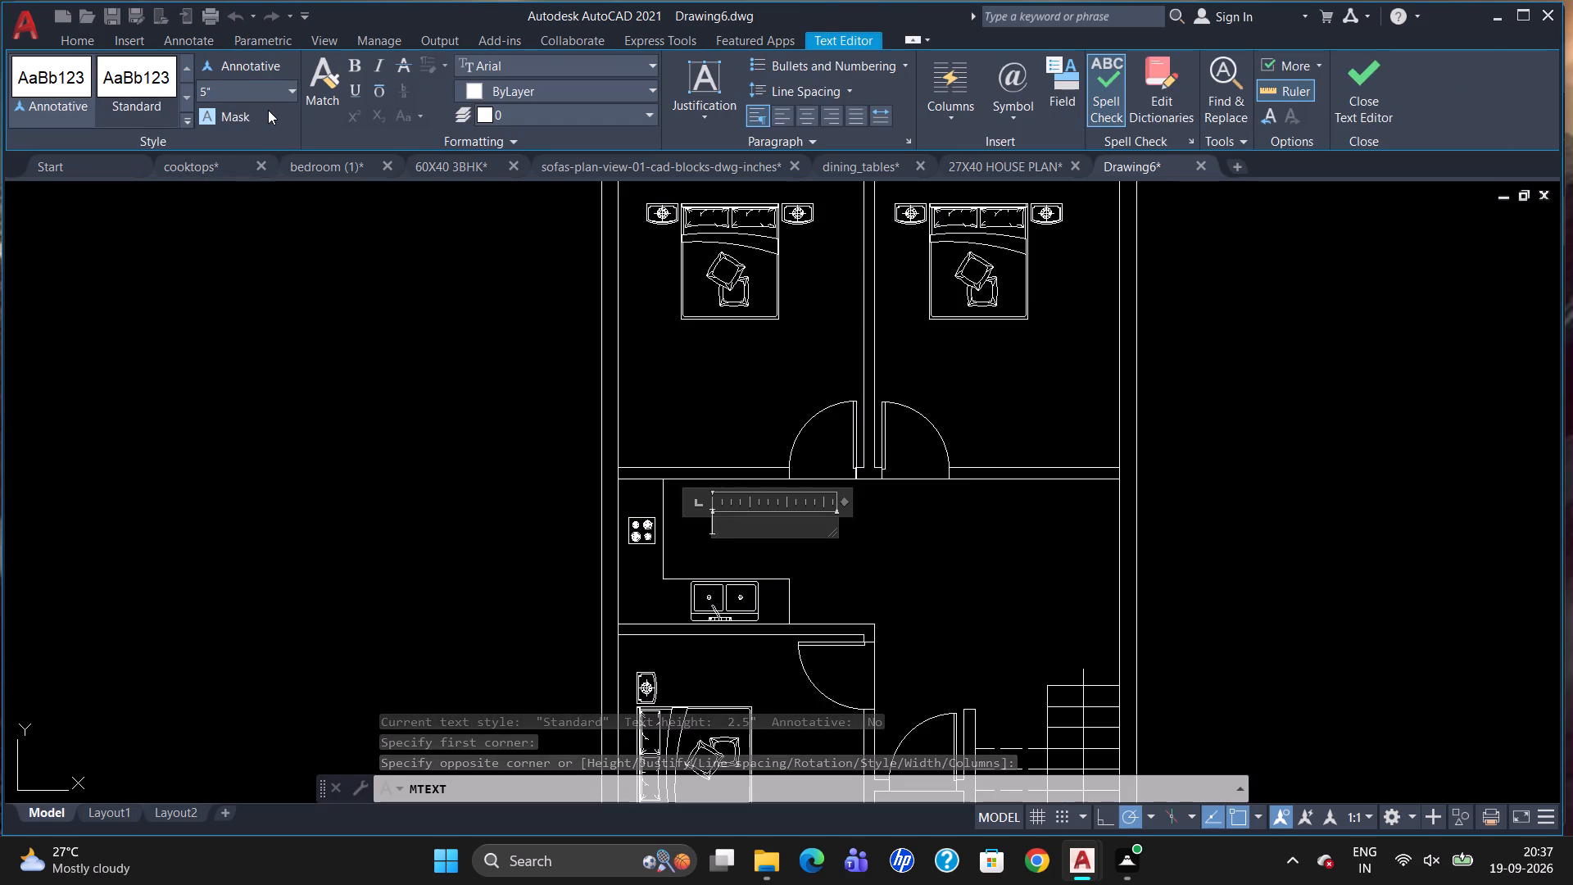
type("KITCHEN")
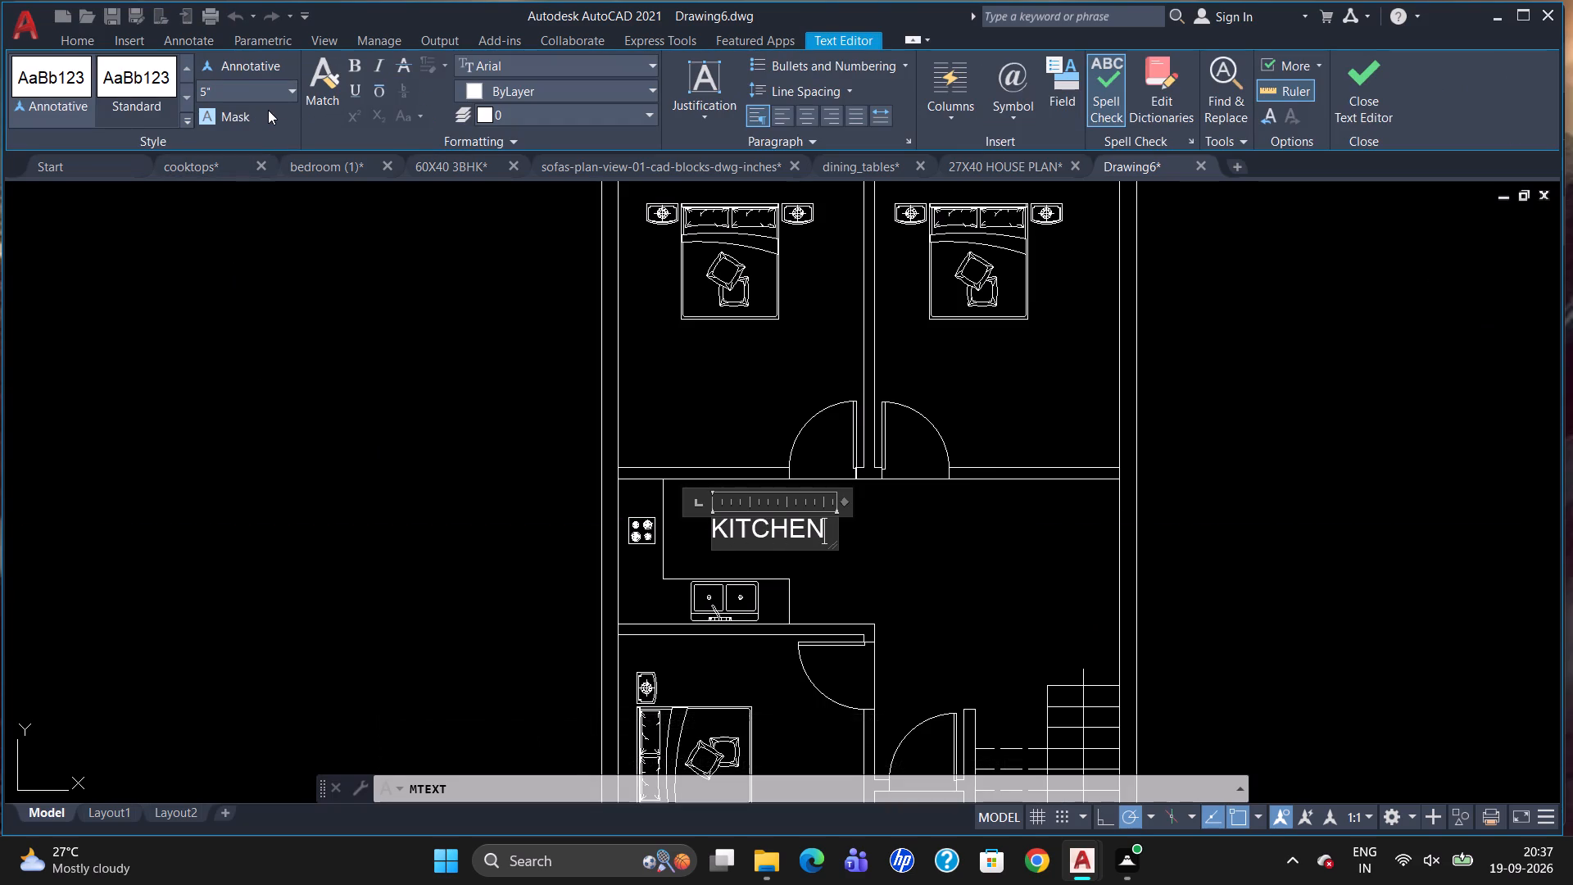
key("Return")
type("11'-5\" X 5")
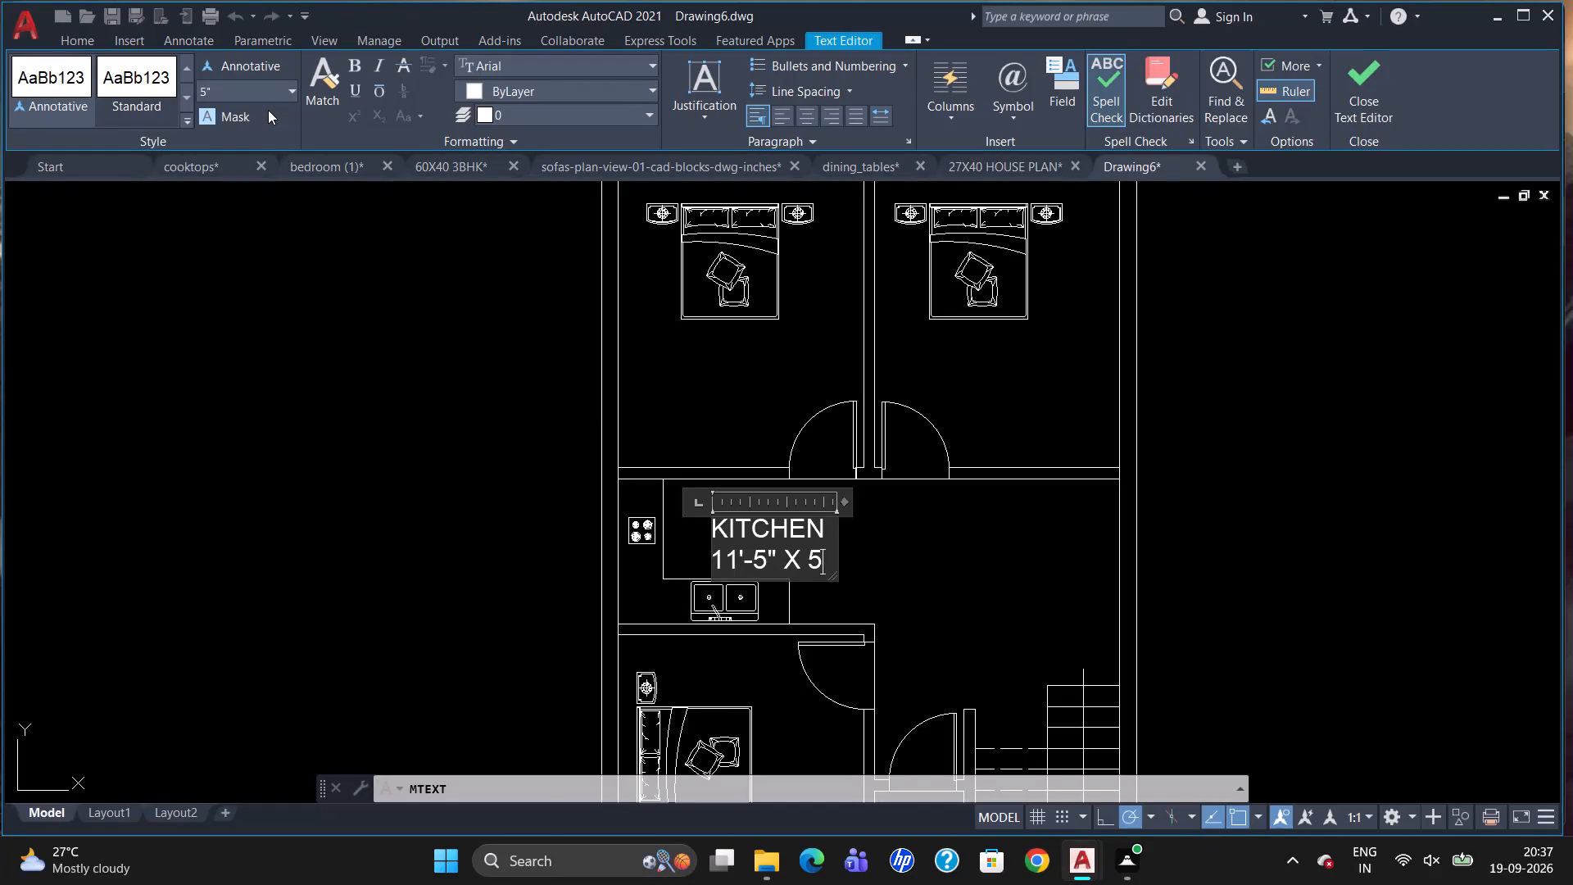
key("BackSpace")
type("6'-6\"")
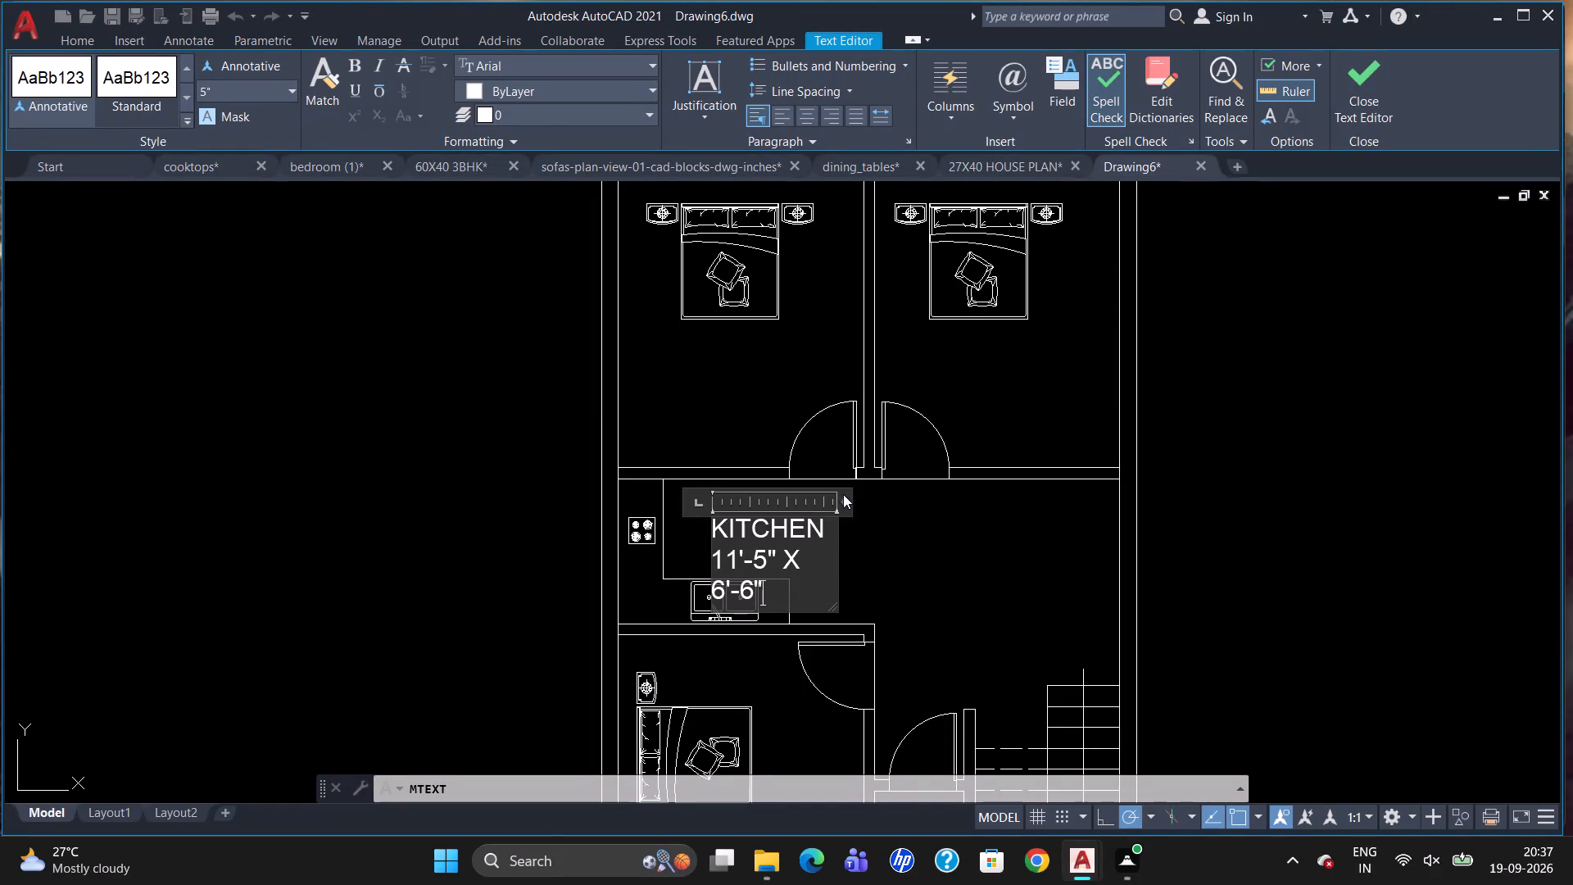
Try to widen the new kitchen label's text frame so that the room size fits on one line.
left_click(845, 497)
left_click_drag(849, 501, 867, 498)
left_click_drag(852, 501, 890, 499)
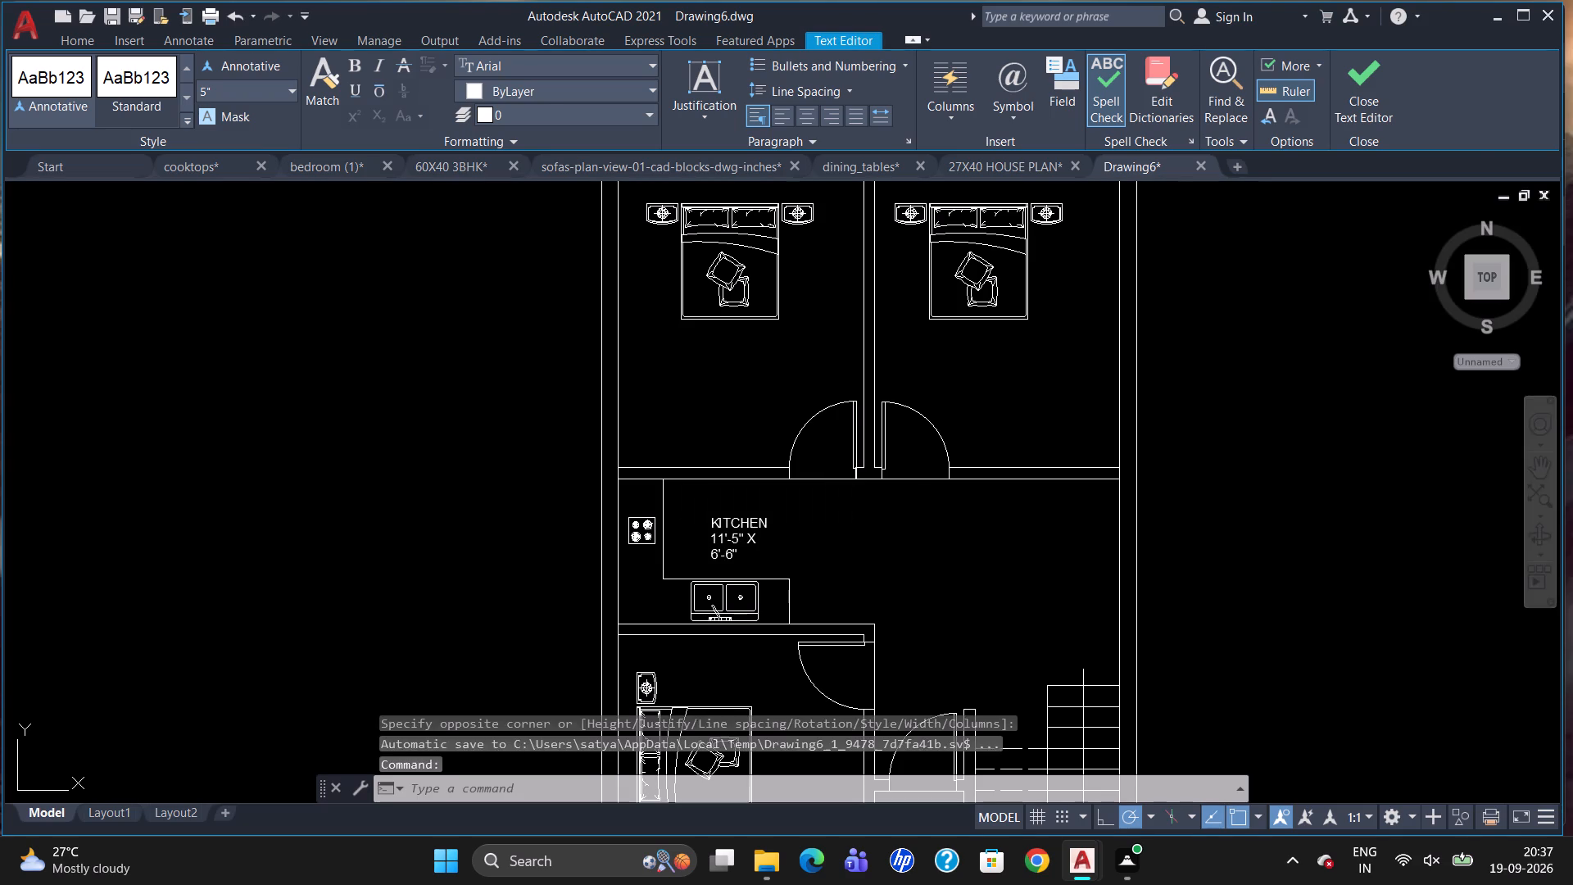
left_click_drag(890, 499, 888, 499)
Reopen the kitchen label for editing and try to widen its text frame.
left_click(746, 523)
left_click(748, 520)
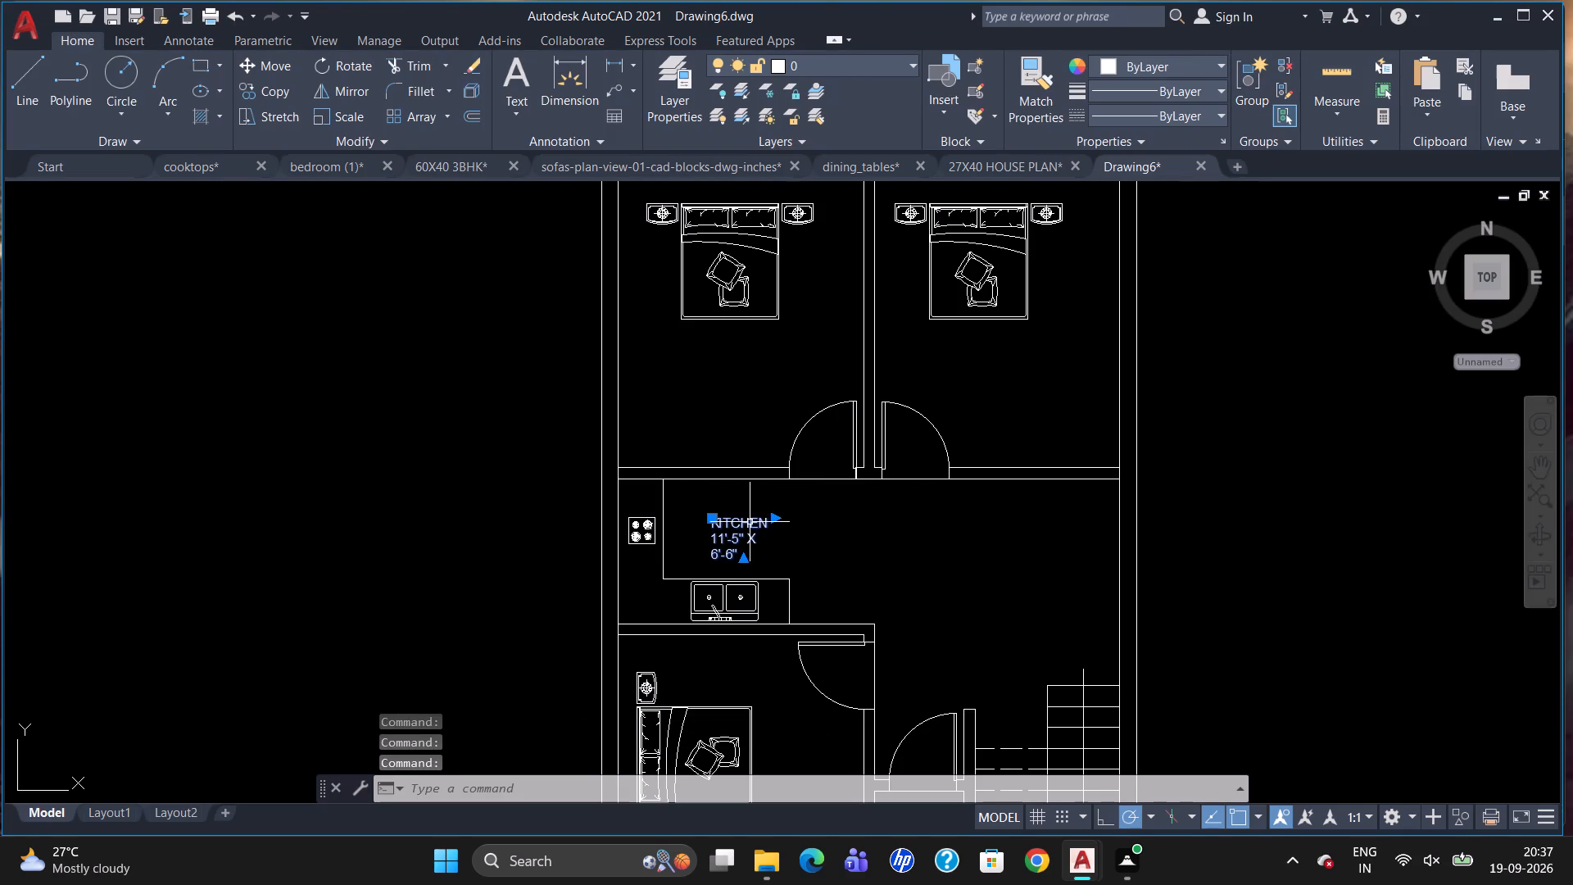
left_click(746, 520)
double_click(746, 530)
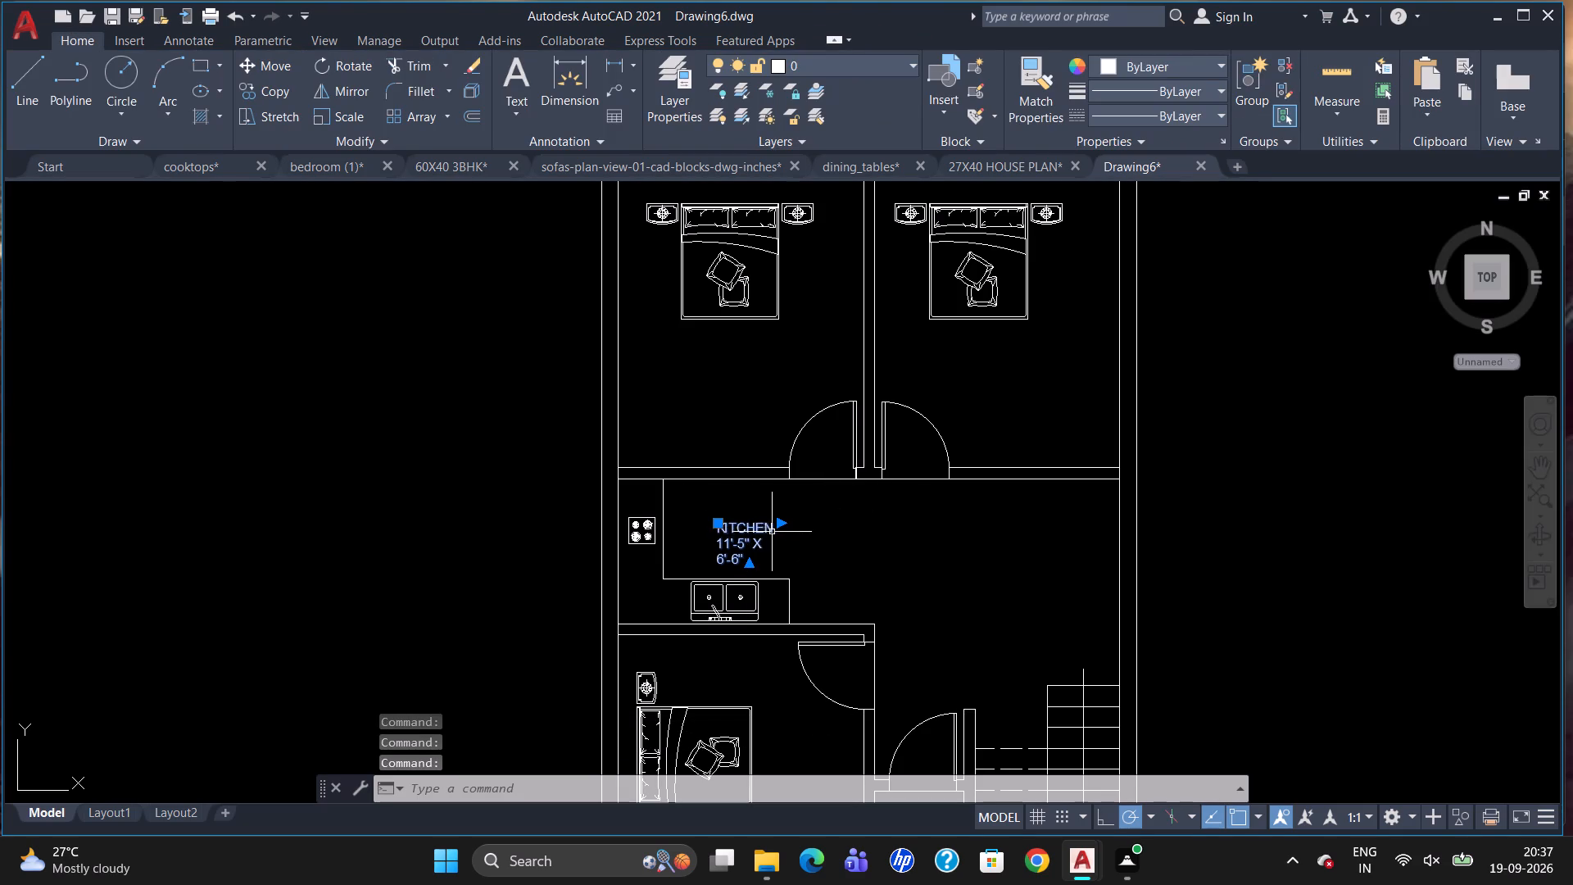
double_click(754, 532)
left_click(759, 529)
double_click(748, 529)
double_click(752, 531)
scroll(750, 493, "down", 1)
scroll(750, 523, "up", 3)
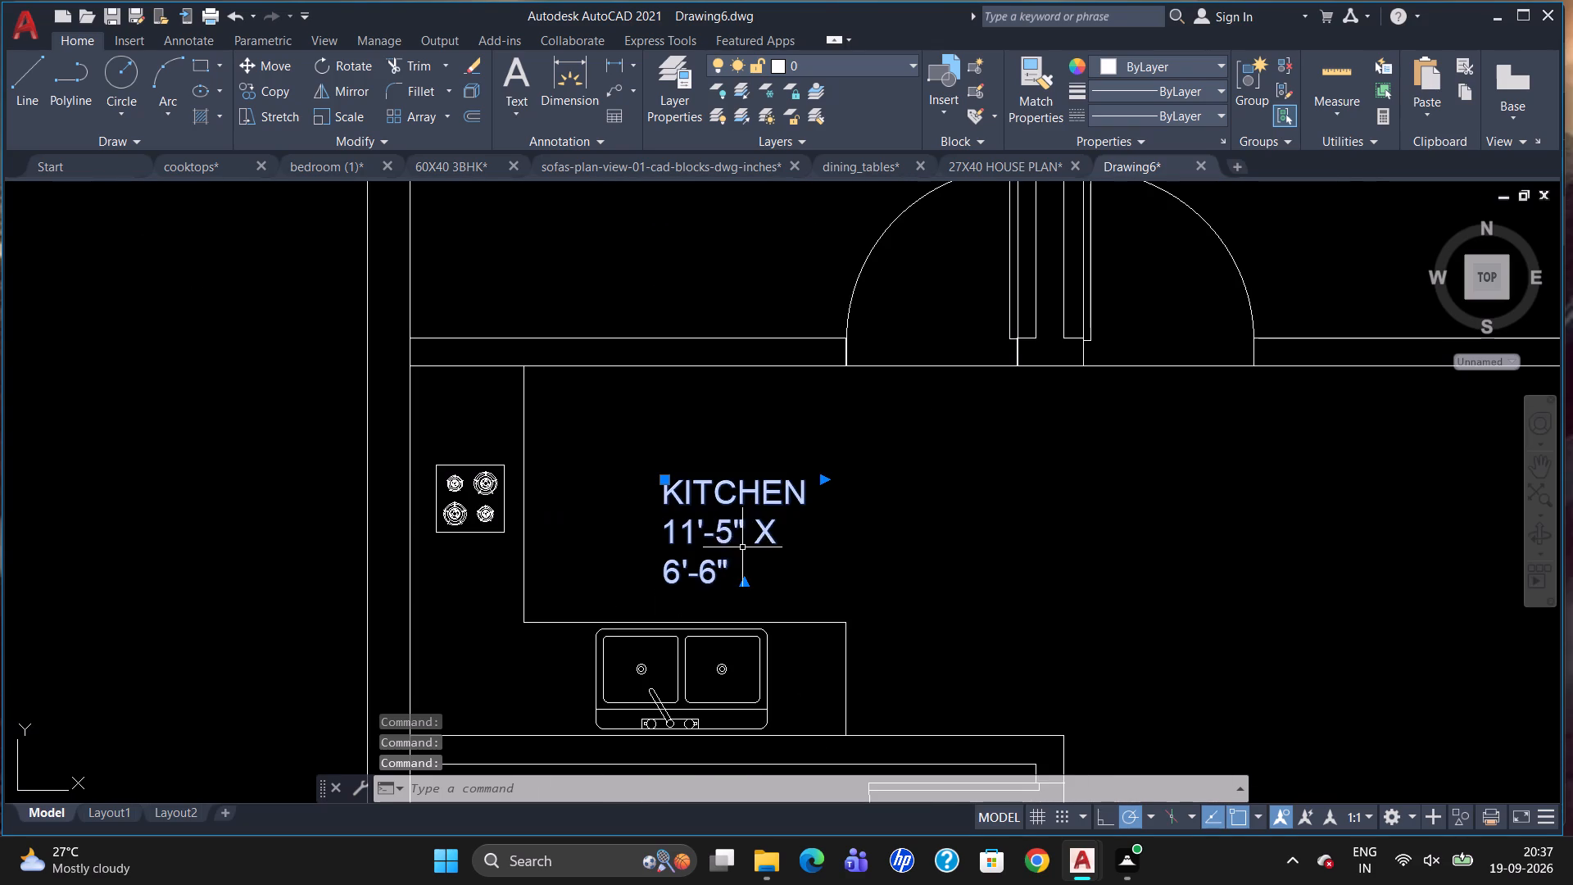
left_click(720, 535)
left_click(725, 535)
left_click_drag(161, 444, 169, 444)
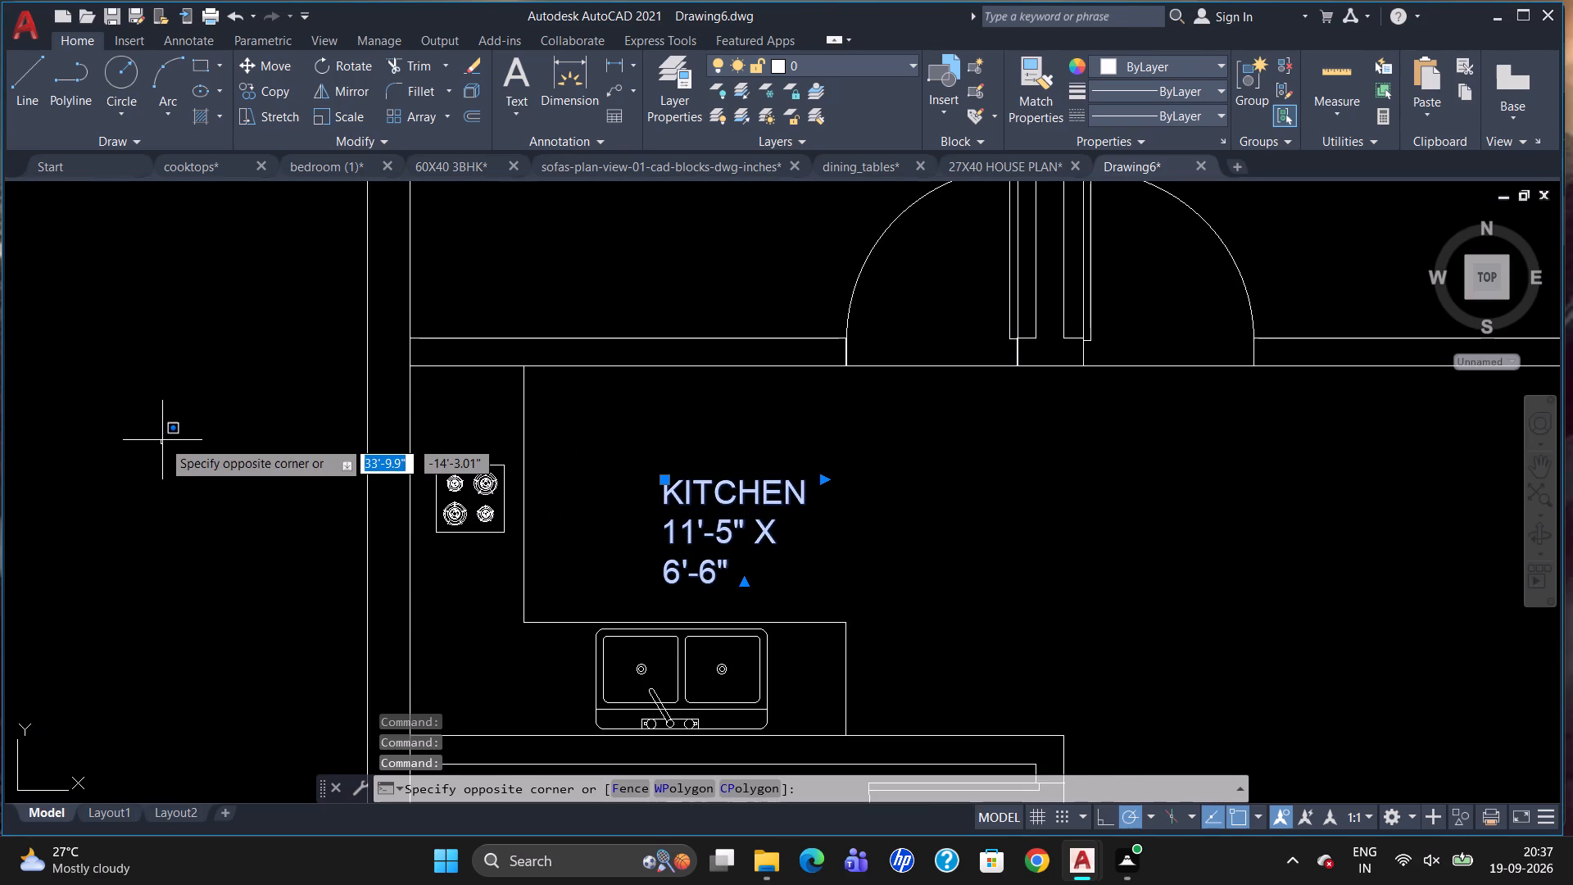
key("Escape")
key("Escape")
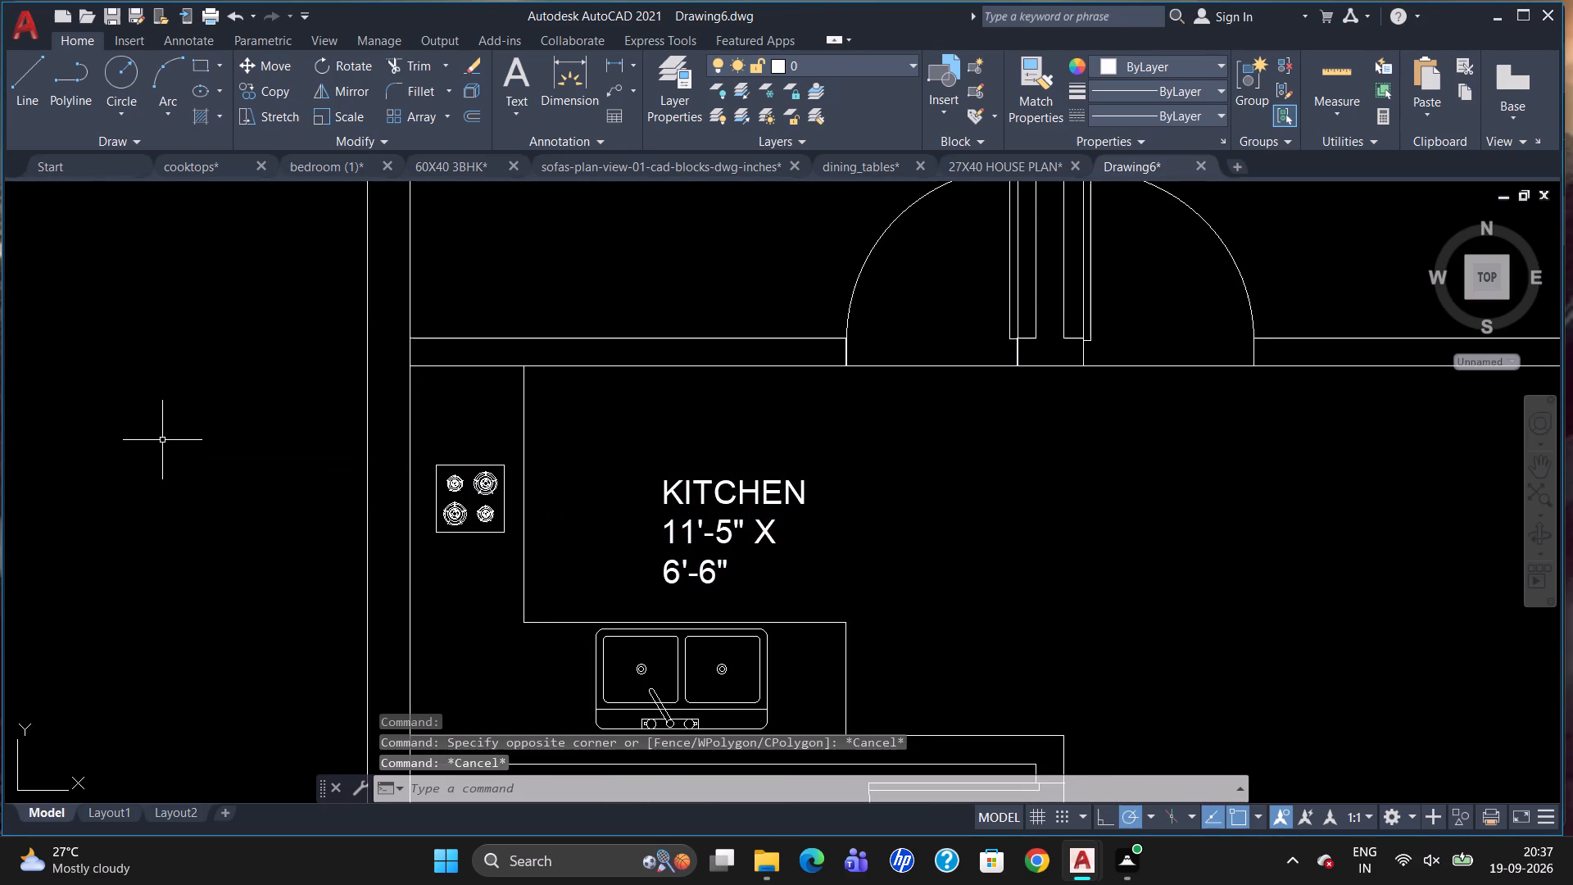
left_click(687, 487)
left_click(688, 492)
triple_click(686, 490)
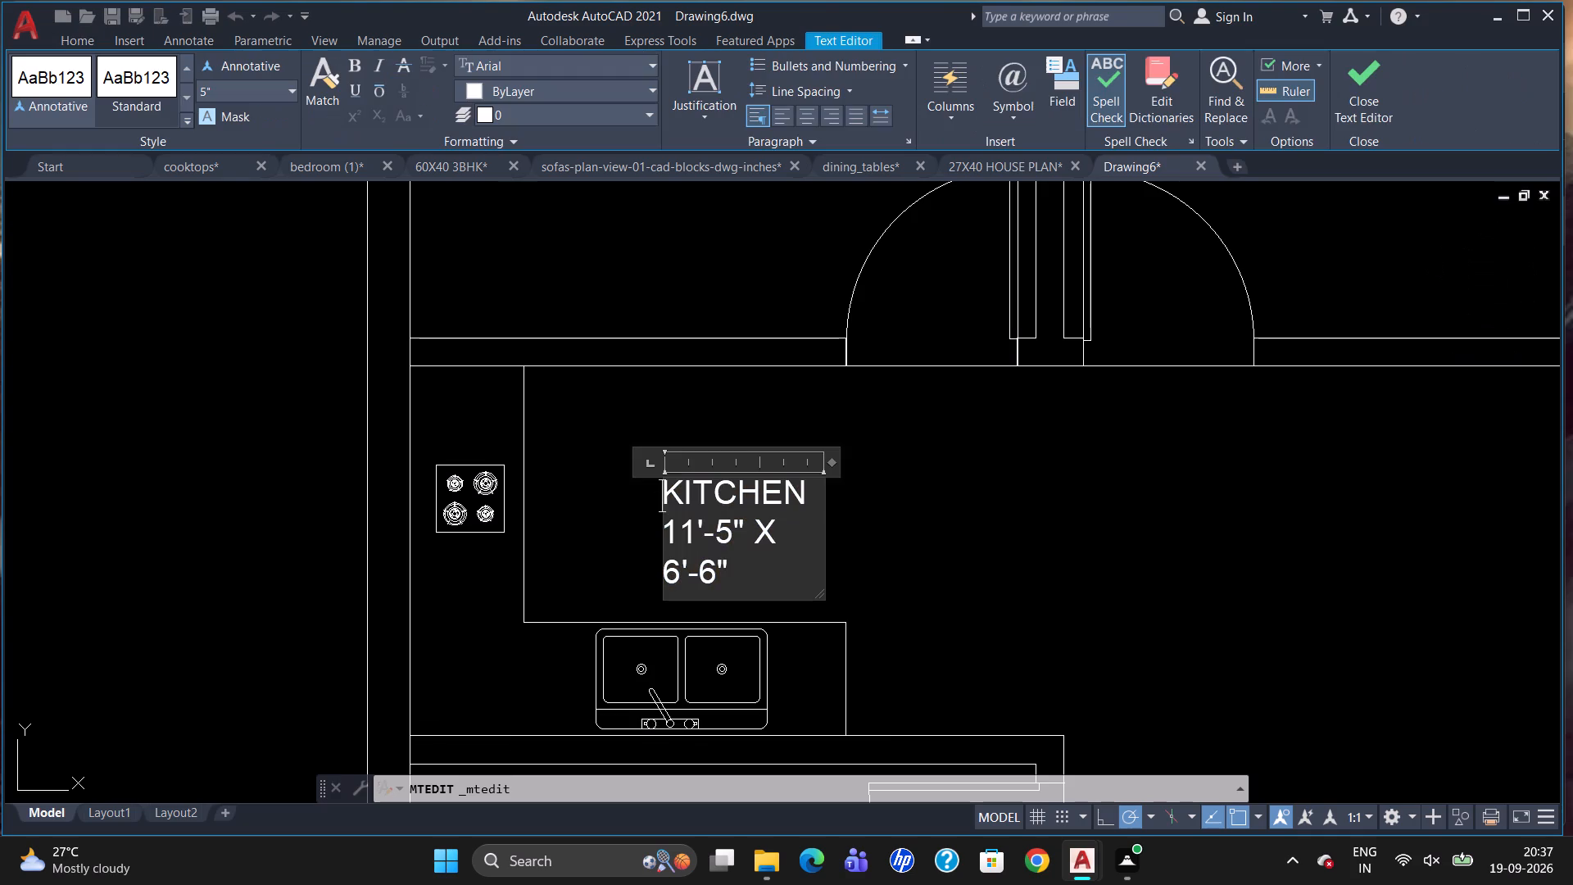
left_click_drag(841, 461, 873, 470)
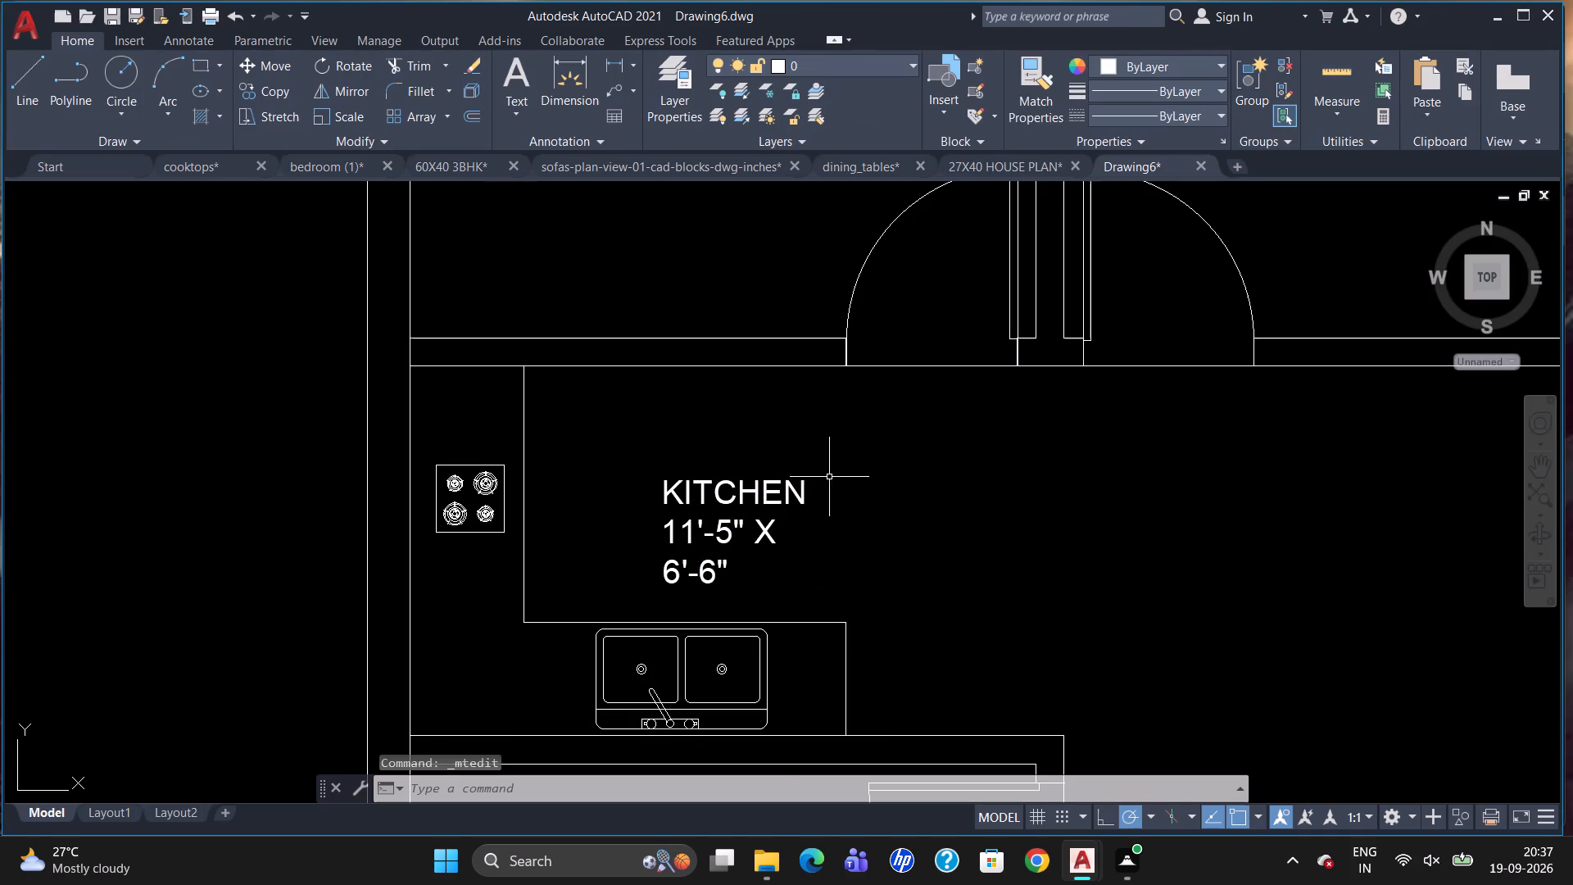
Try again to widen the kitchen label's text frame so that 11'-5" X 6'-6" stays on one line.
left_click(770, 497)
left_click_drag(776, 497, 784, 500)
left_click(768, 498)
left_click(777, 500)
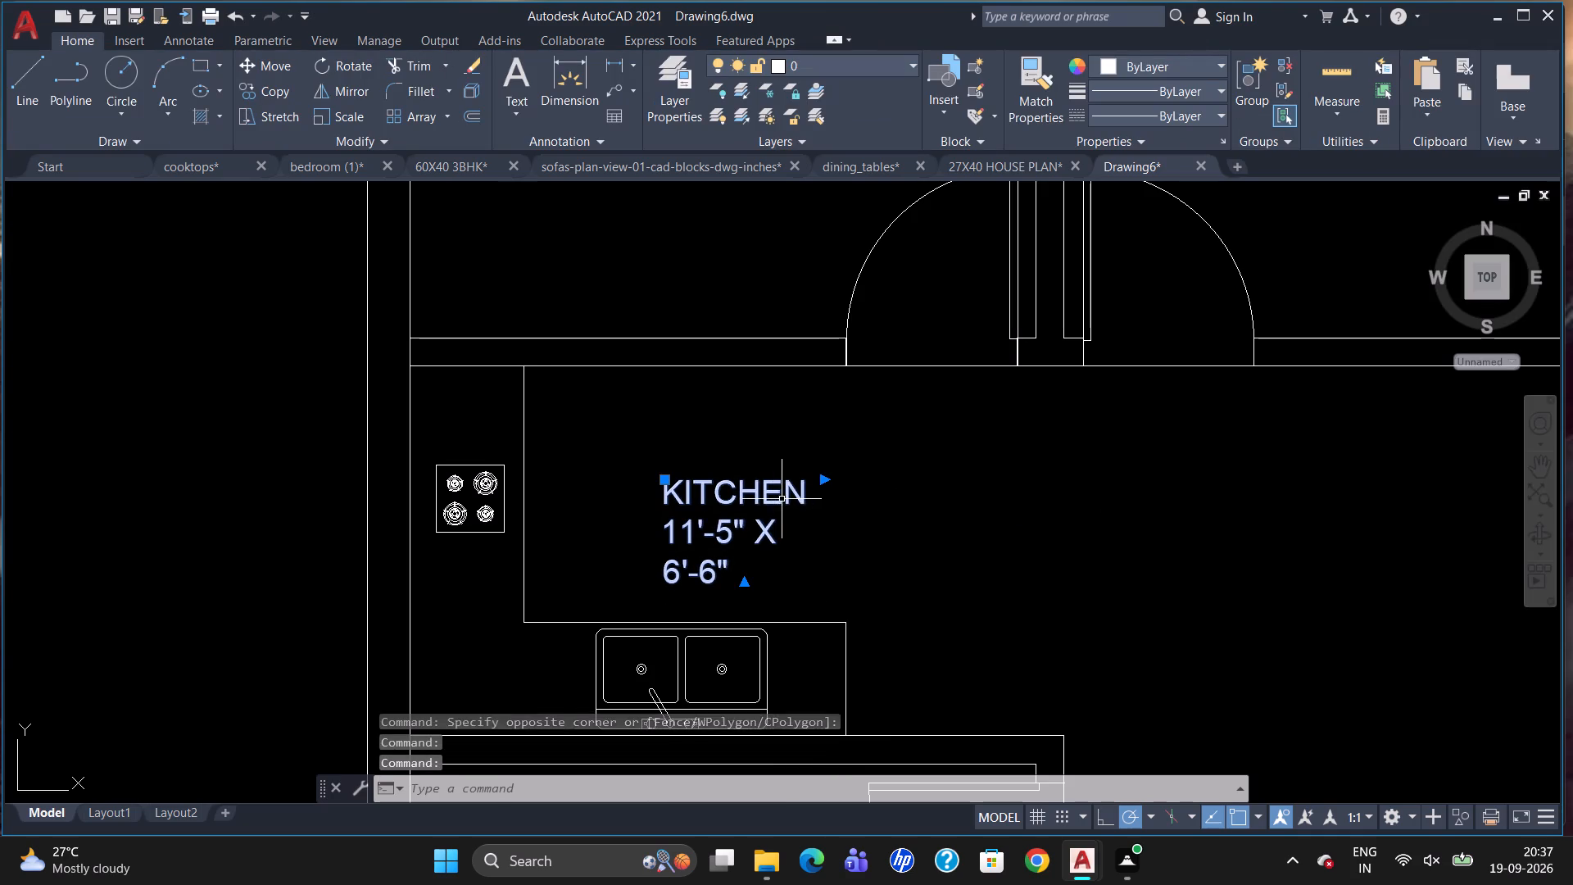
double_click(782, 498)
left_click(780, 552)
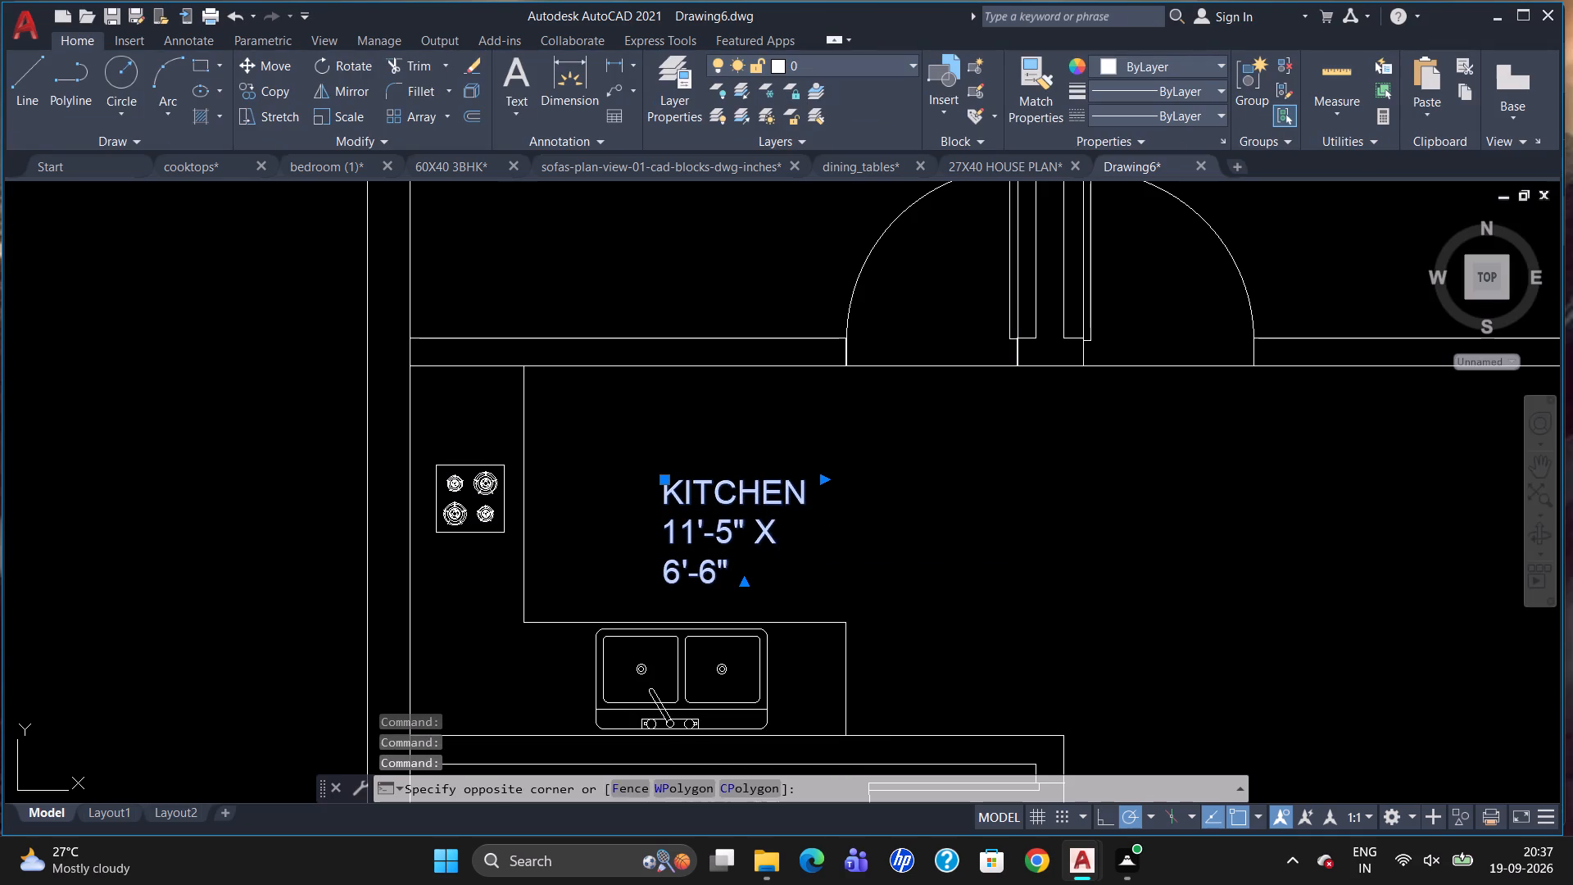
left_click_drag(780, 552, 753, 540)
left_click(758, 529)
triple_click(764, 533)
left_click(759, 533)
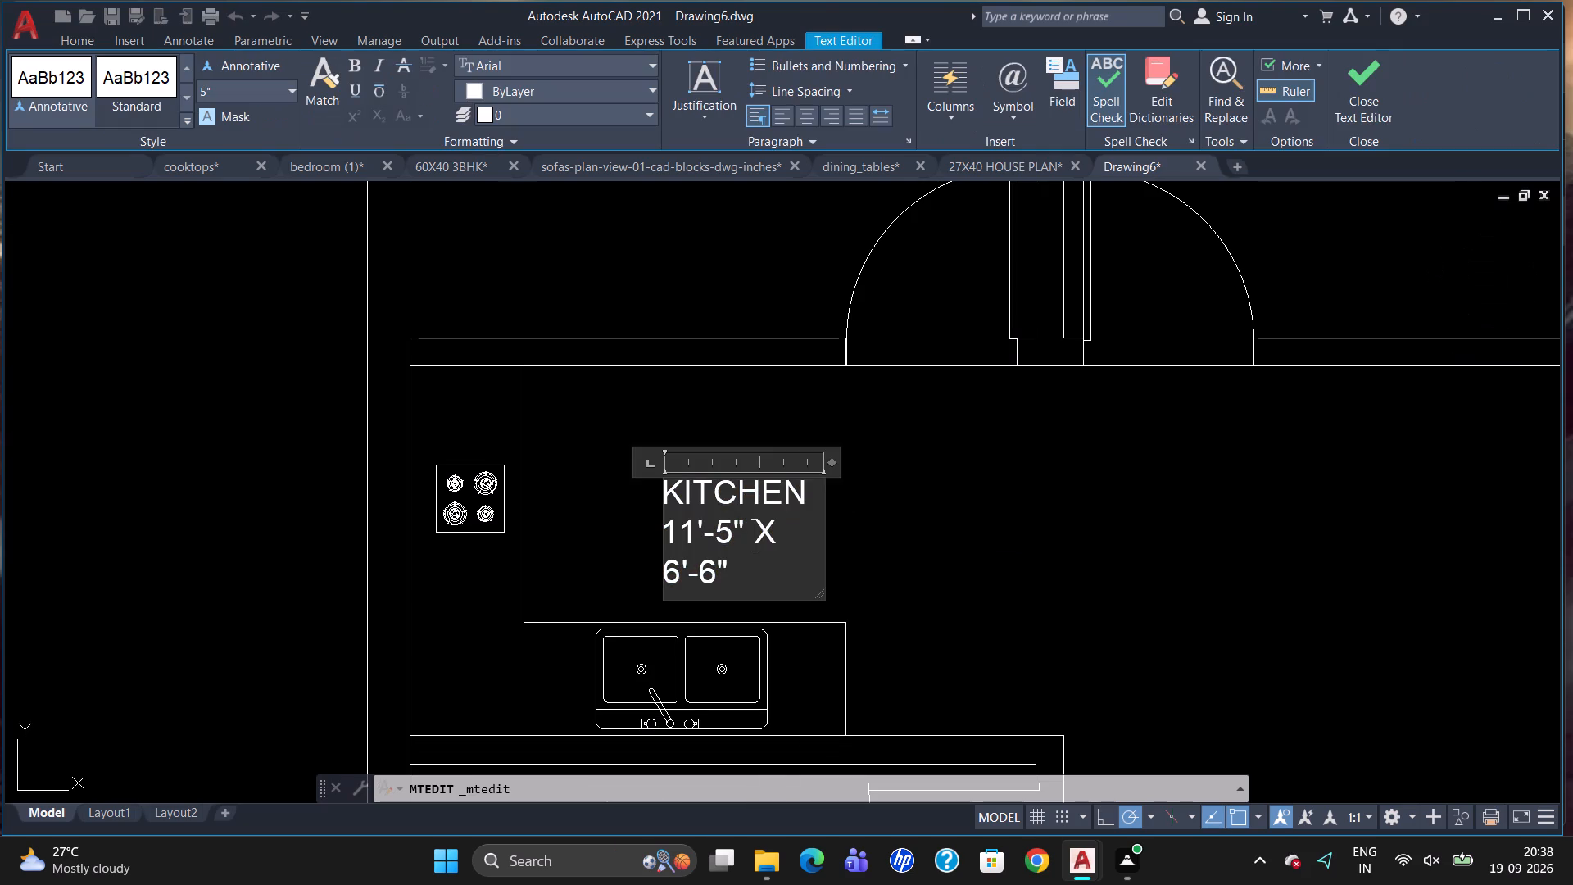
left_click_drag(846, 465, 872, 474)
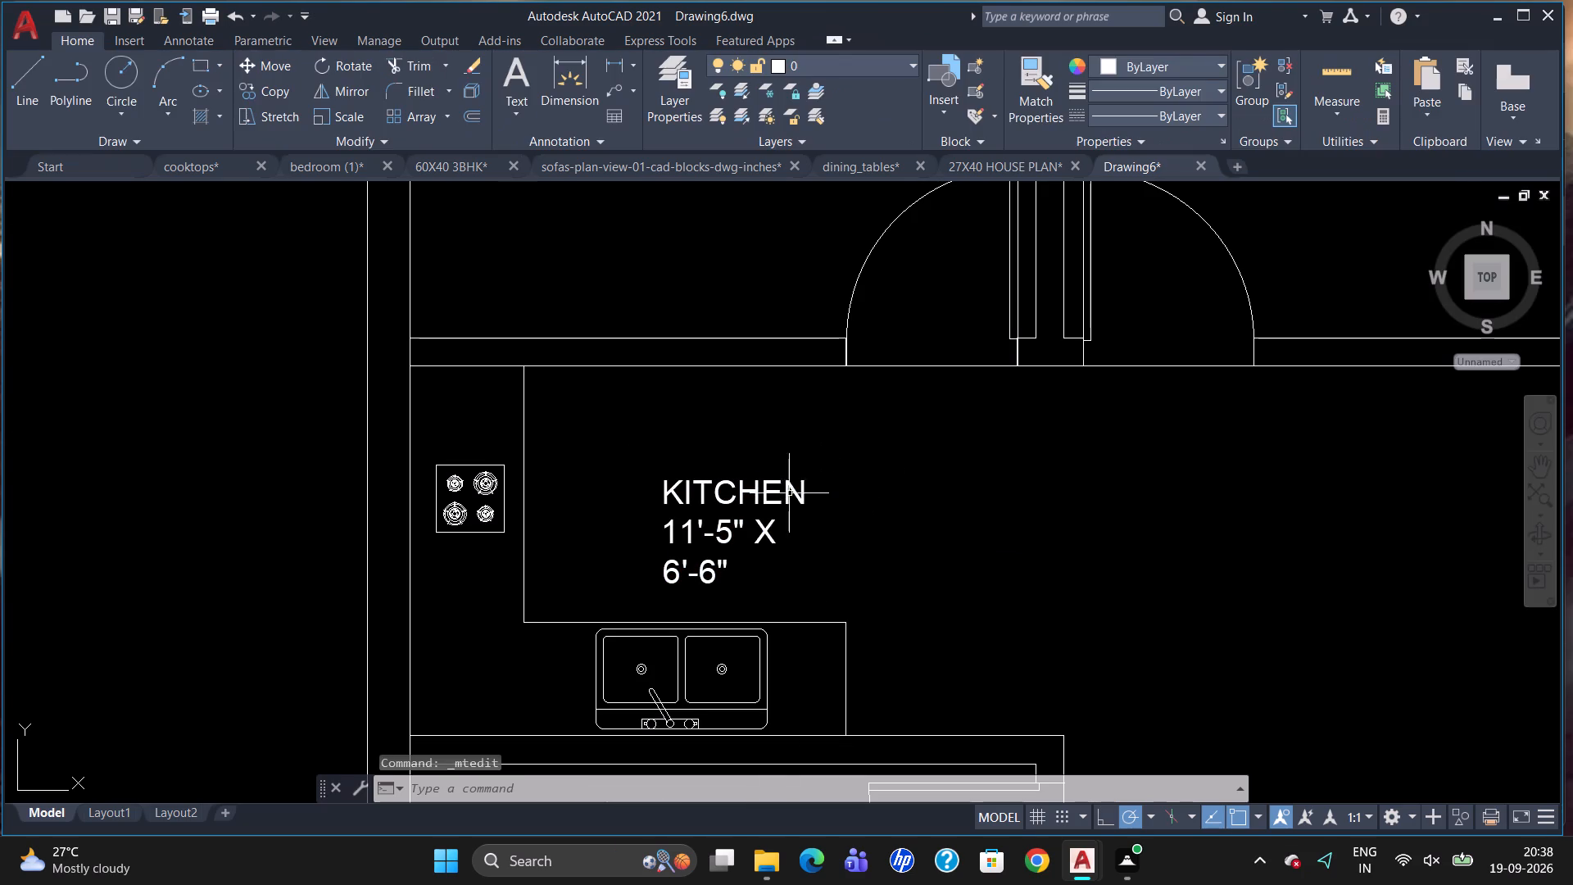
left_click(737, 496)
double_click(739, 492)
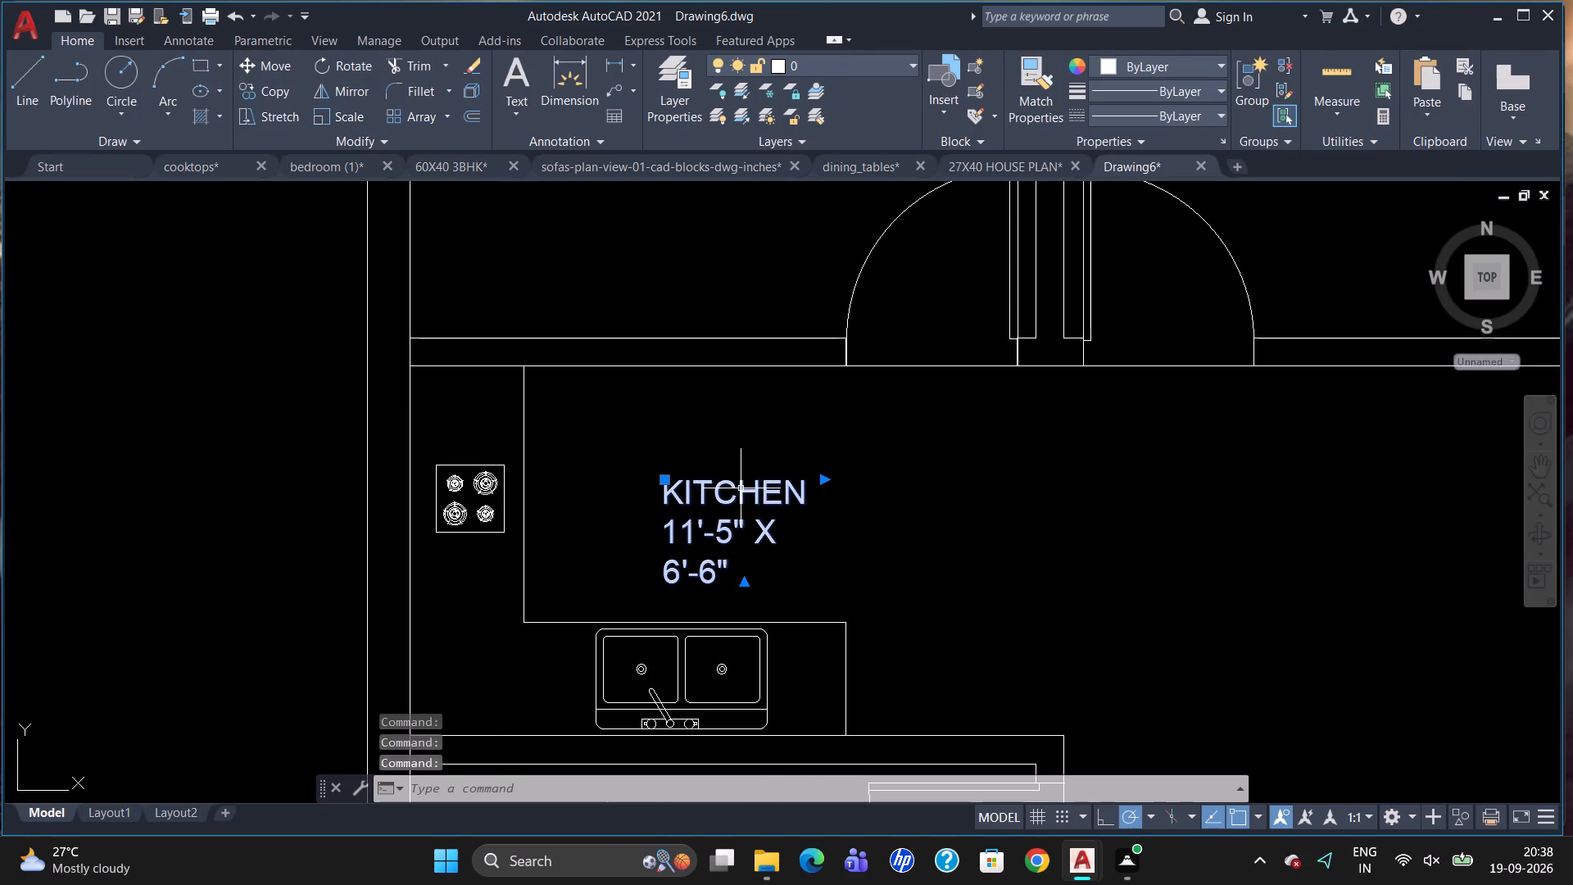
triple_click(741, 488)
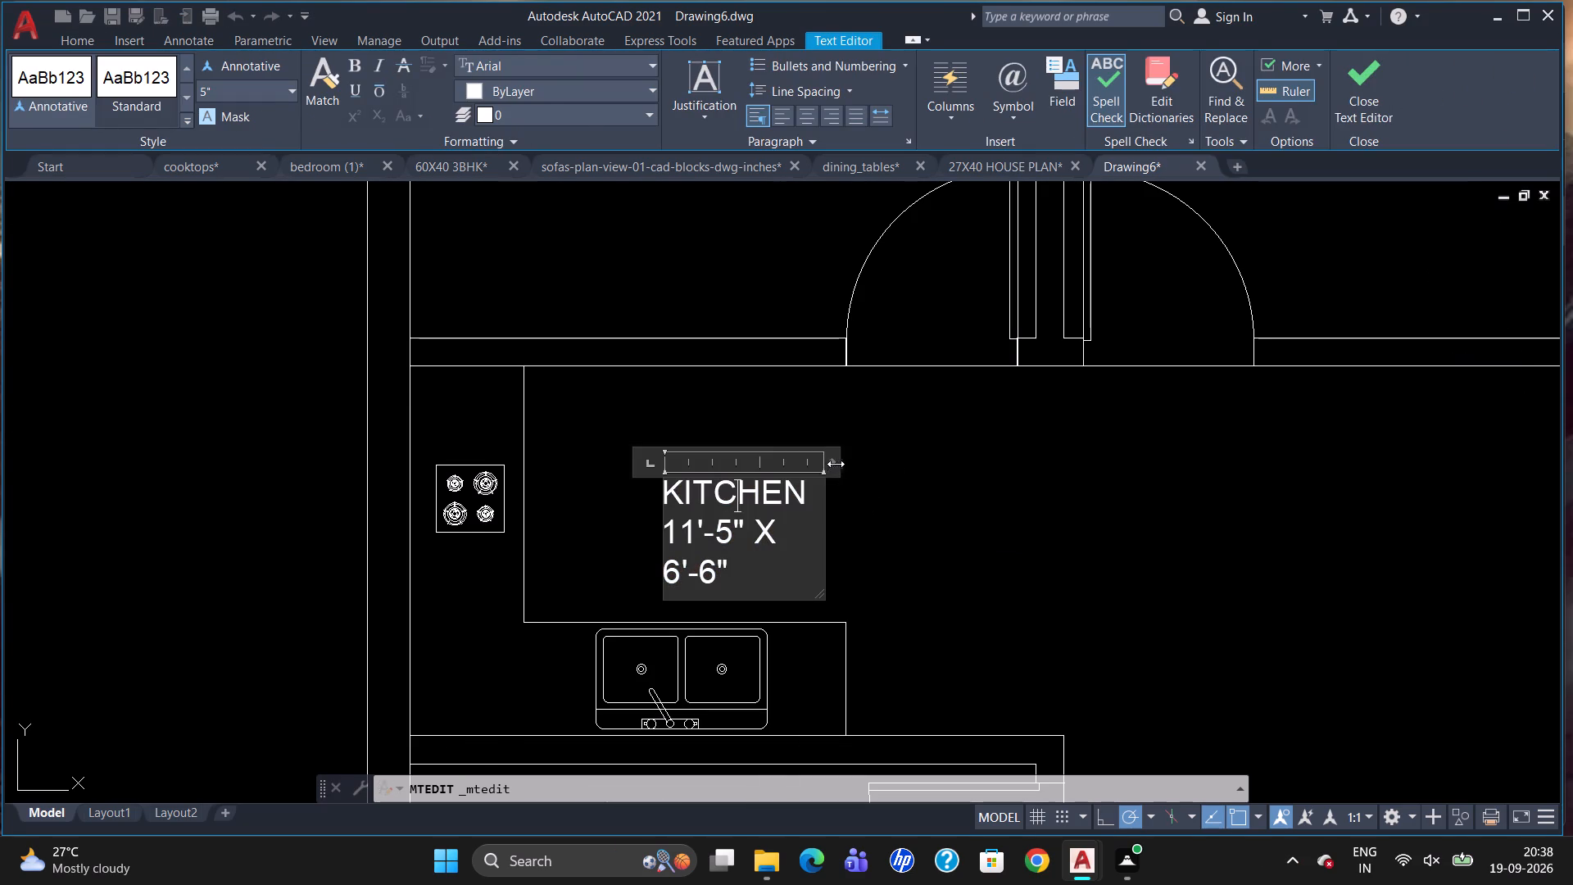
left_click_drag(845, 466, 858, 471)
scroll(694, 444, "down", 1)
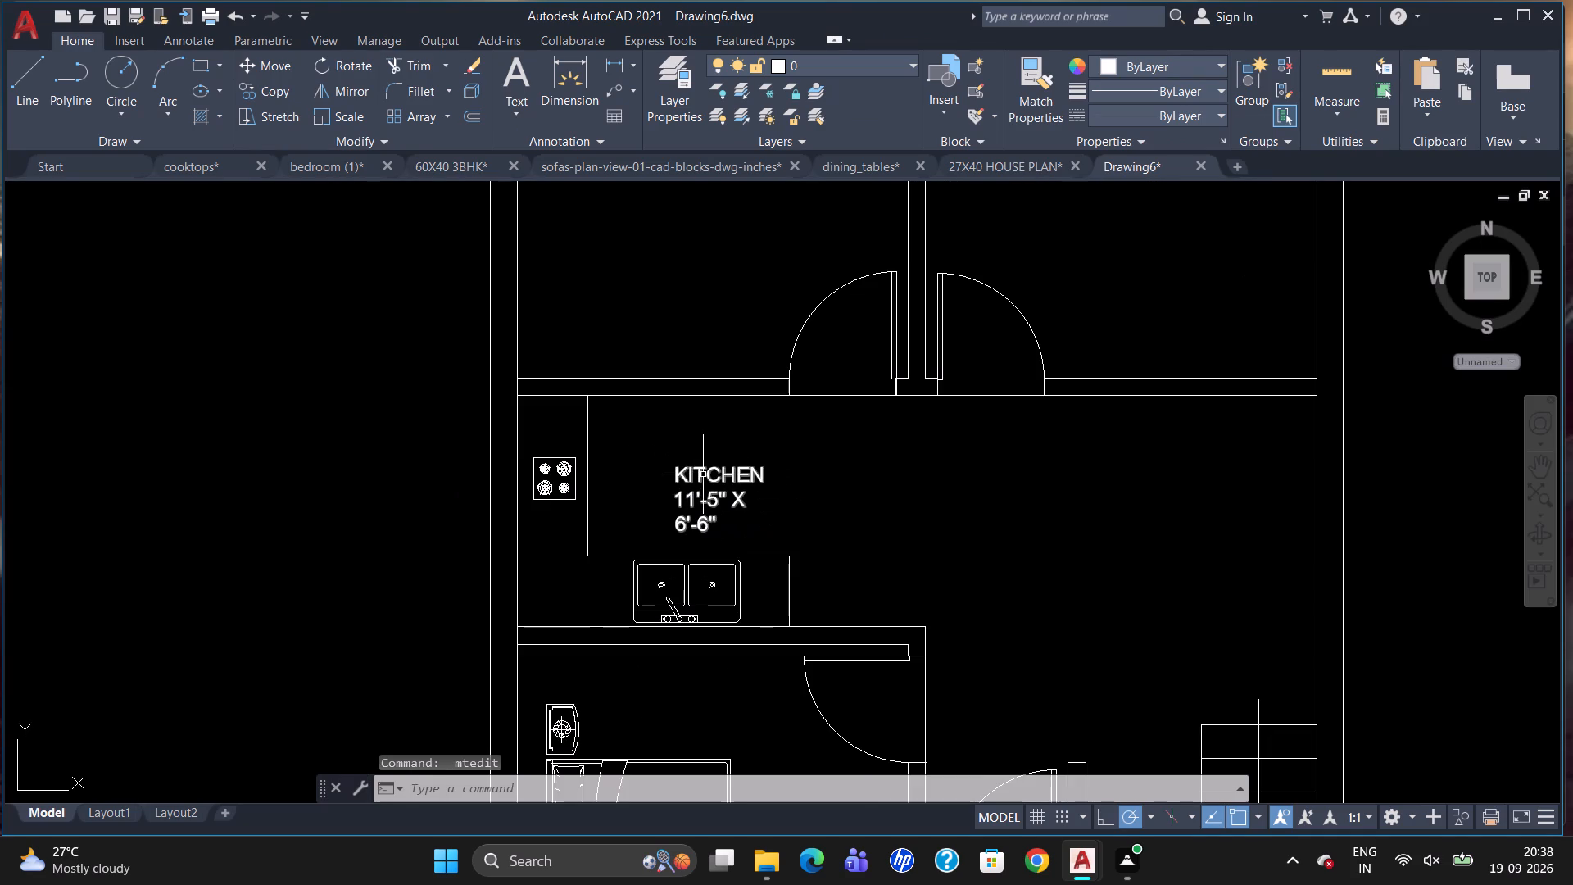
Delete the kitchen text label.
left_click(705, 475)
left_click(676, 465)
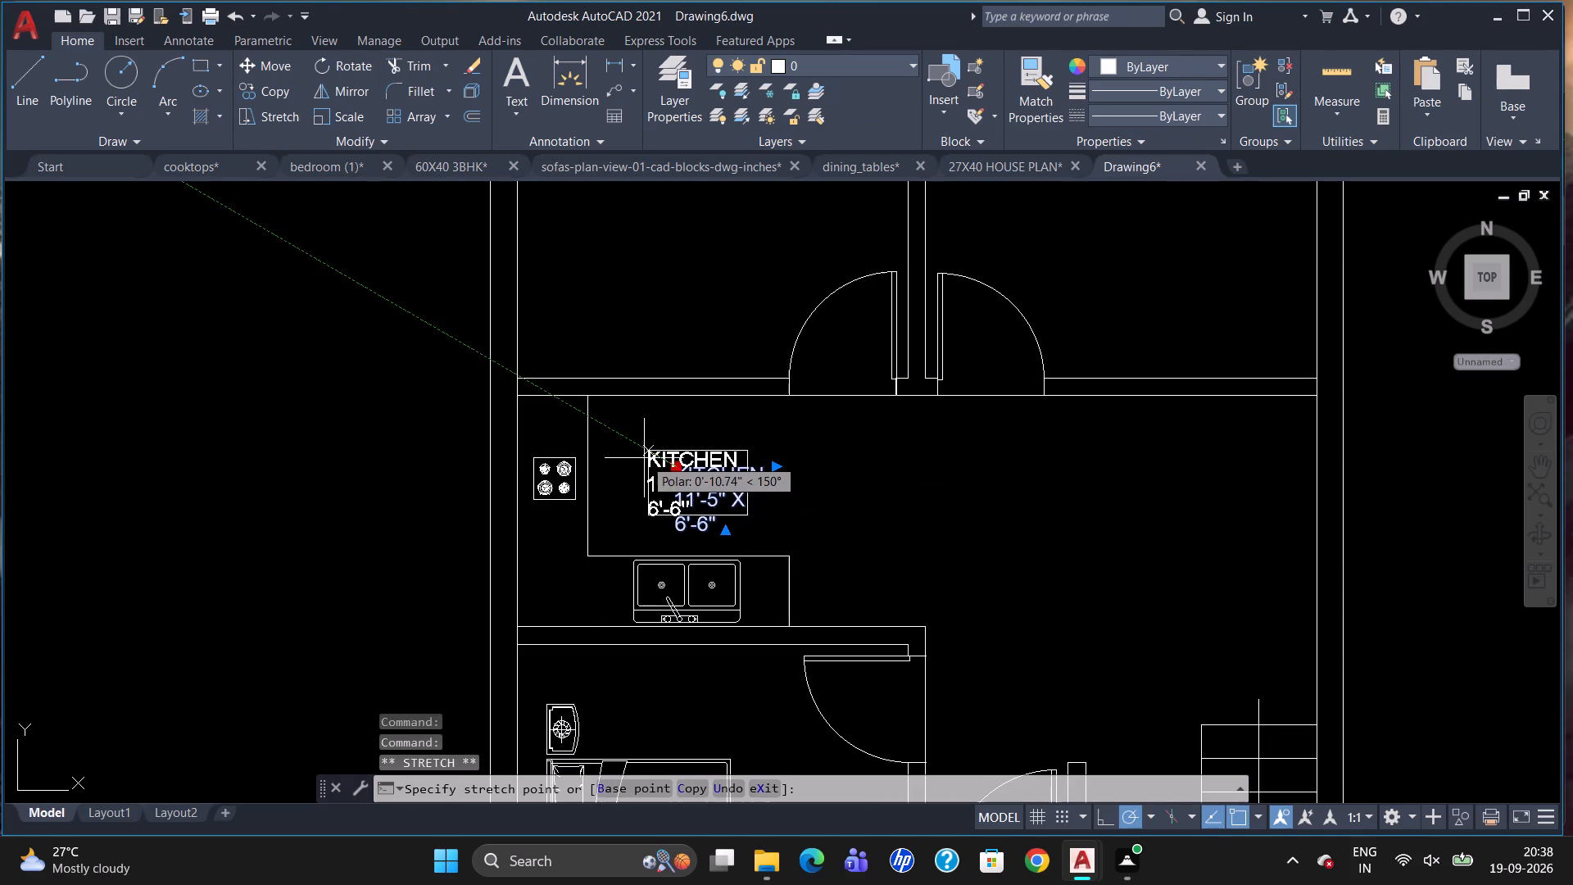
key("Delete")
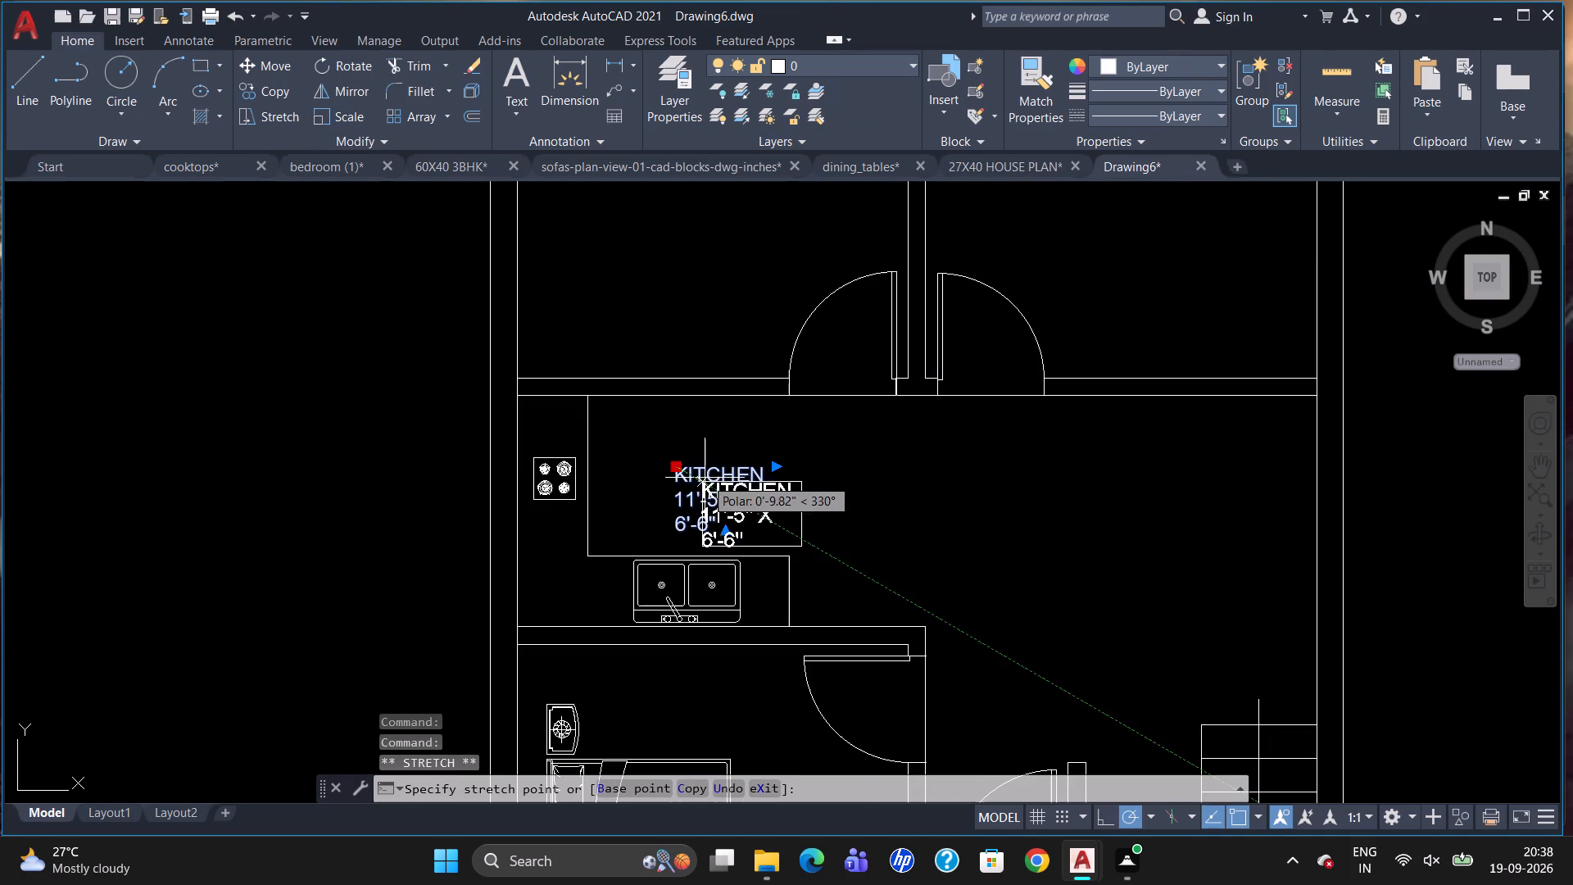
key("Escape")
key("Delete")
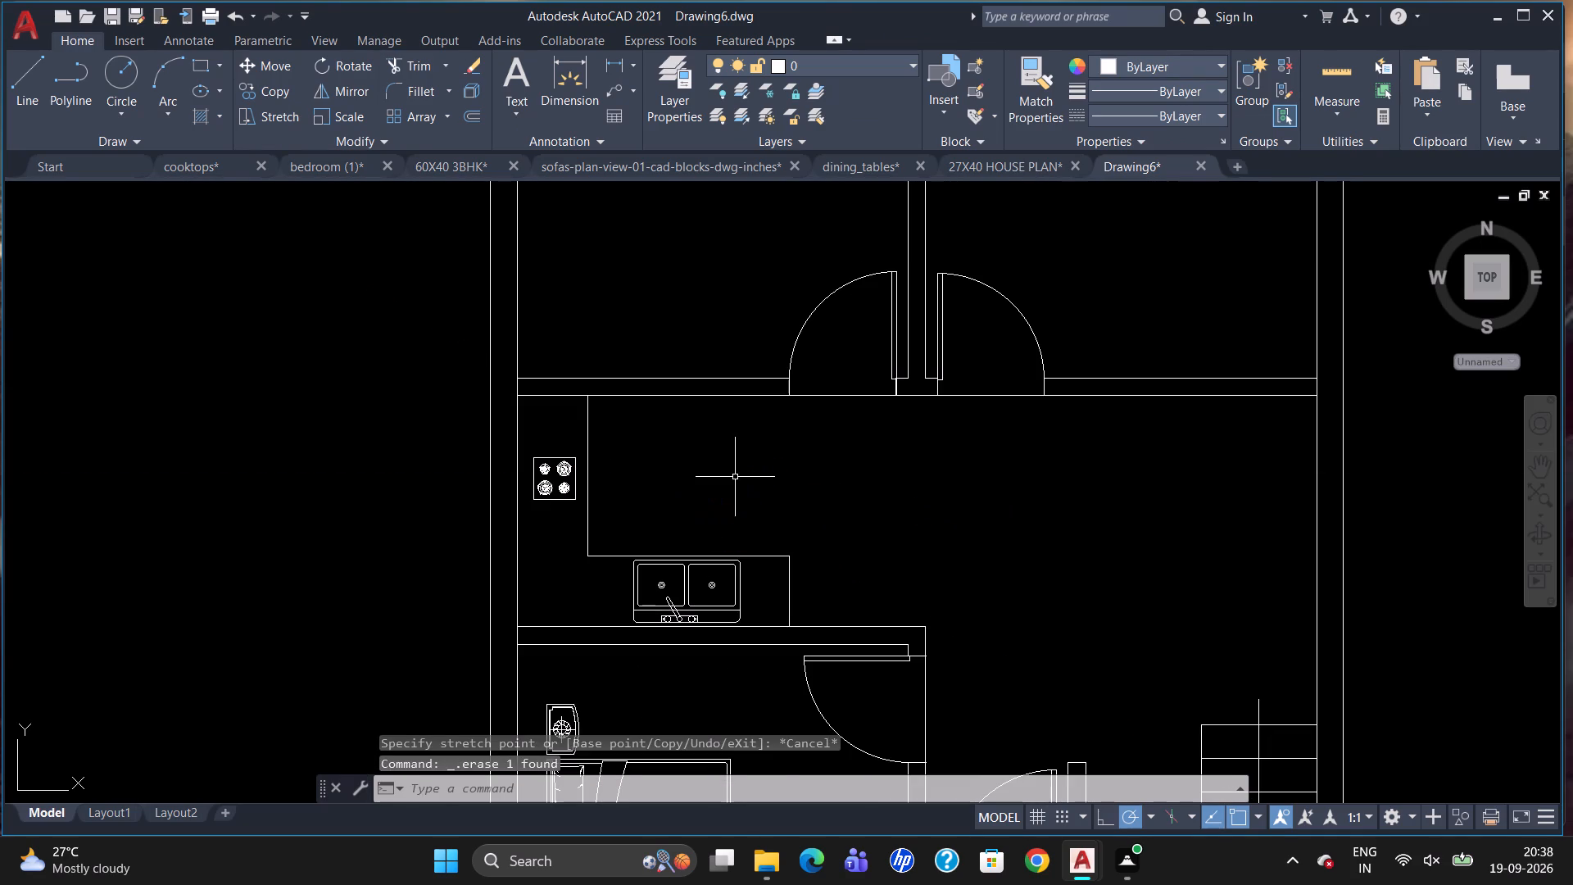
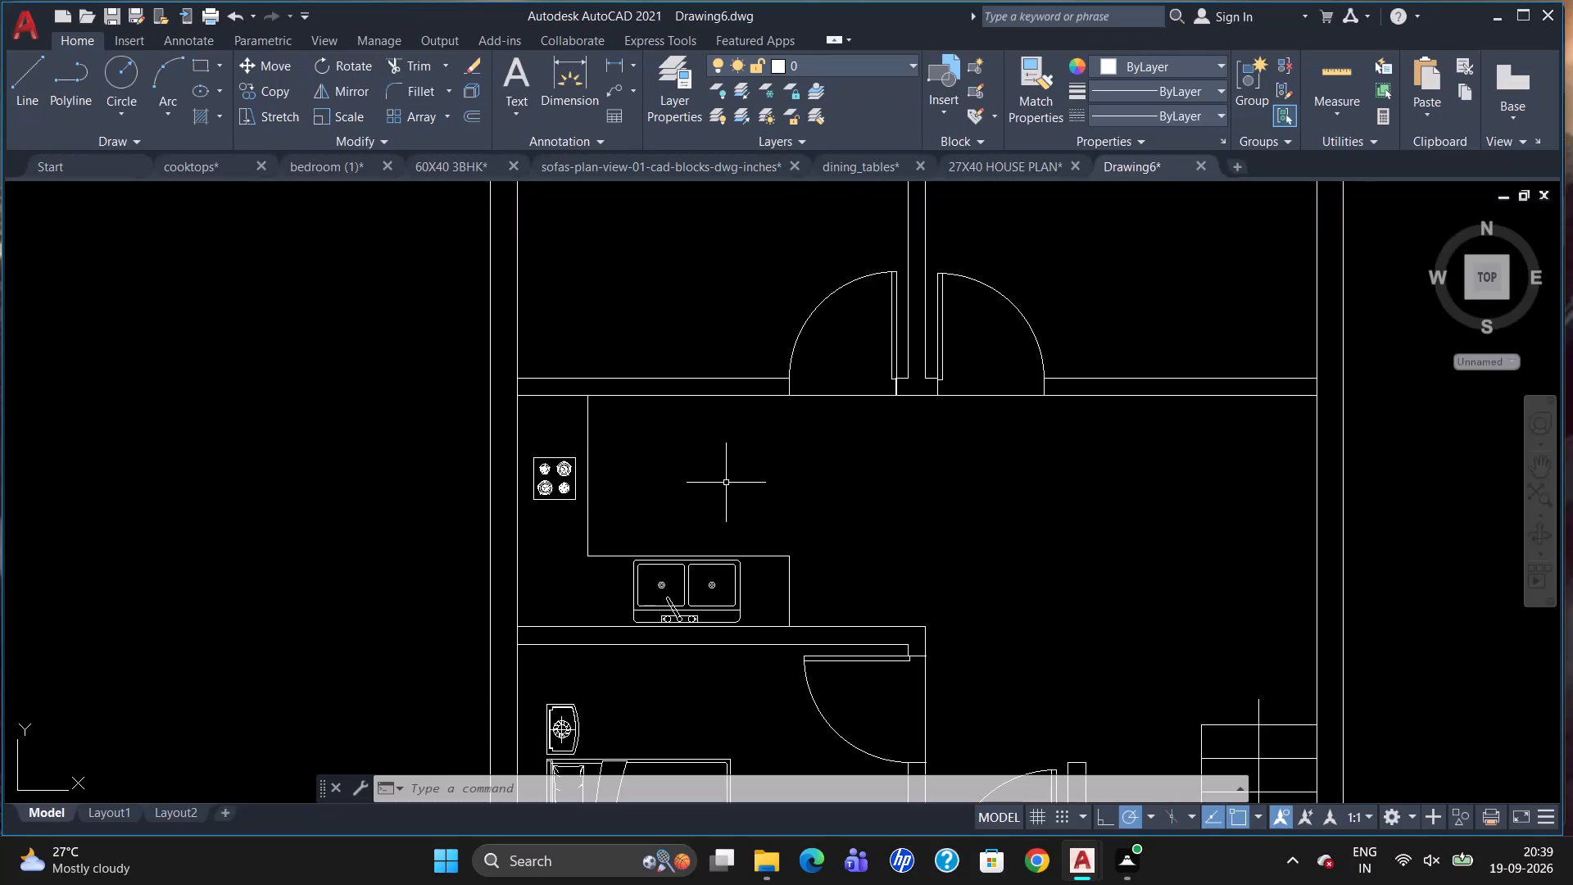
Add a multiline text label in the kitchen, height 5", reading KITCHEN with 11'-5" X 6'-6" on the second line.
key("t")
key("Return")
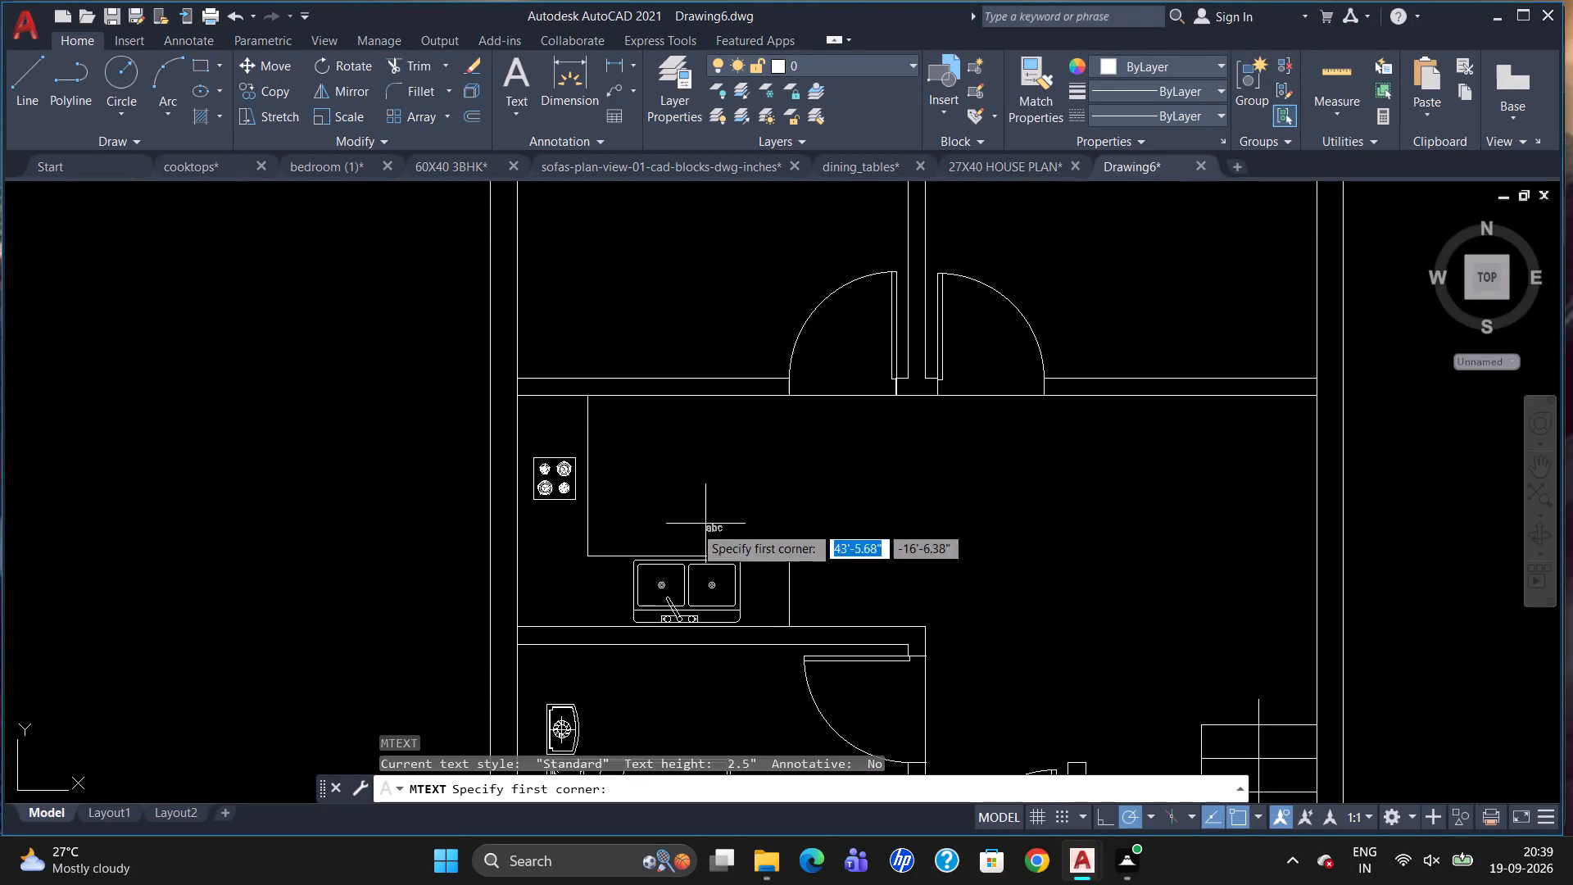
left_click_drag(623, 449, 640, 496)
left_click(790, 508)
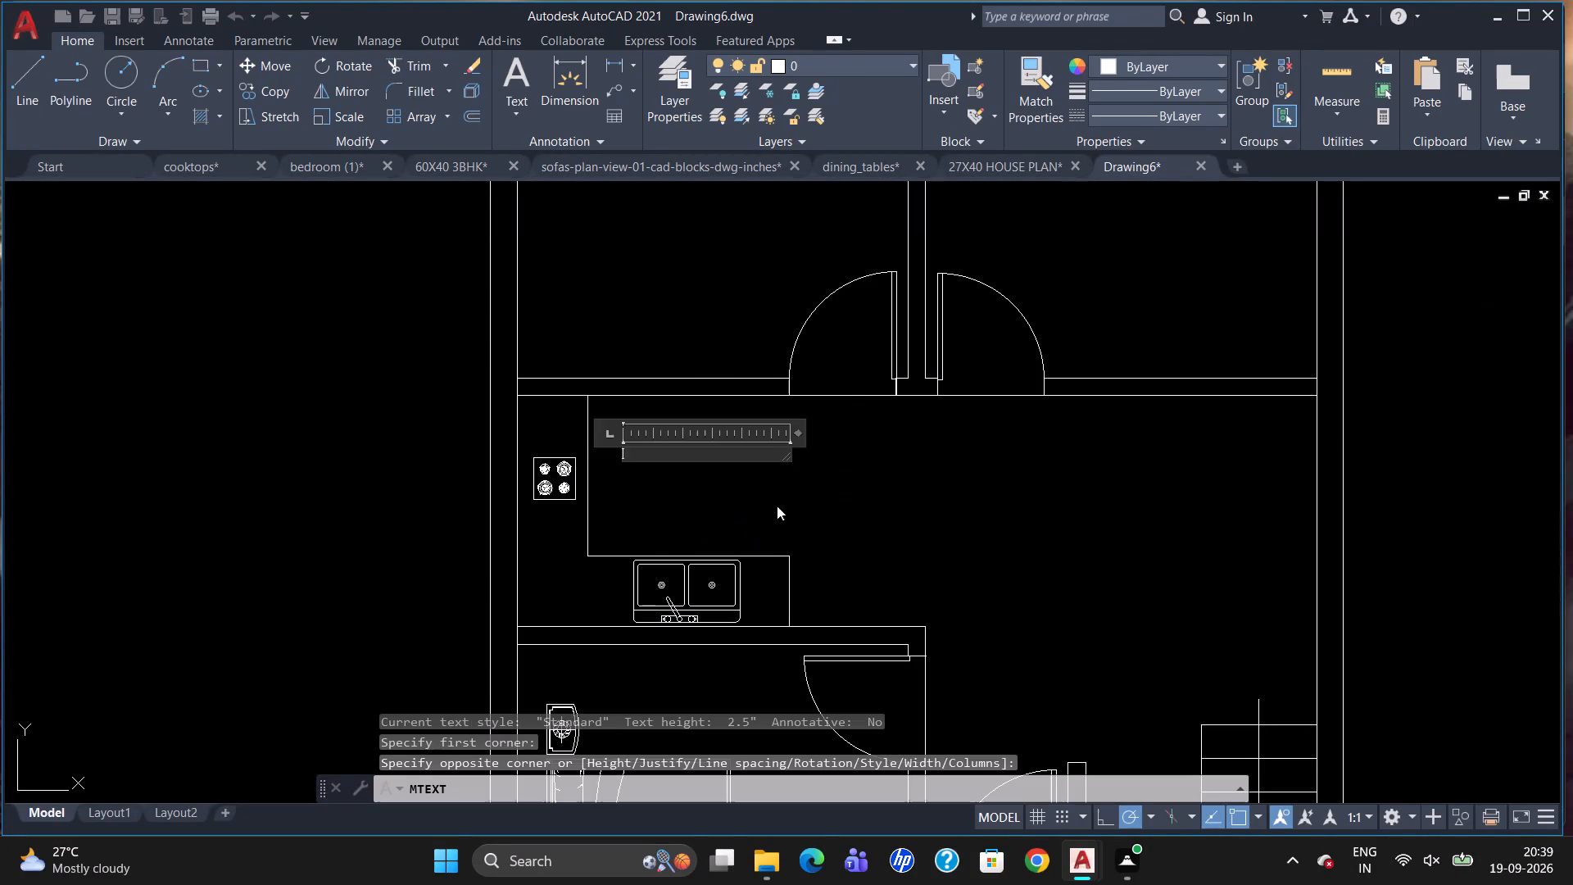
left_click(282, 90)
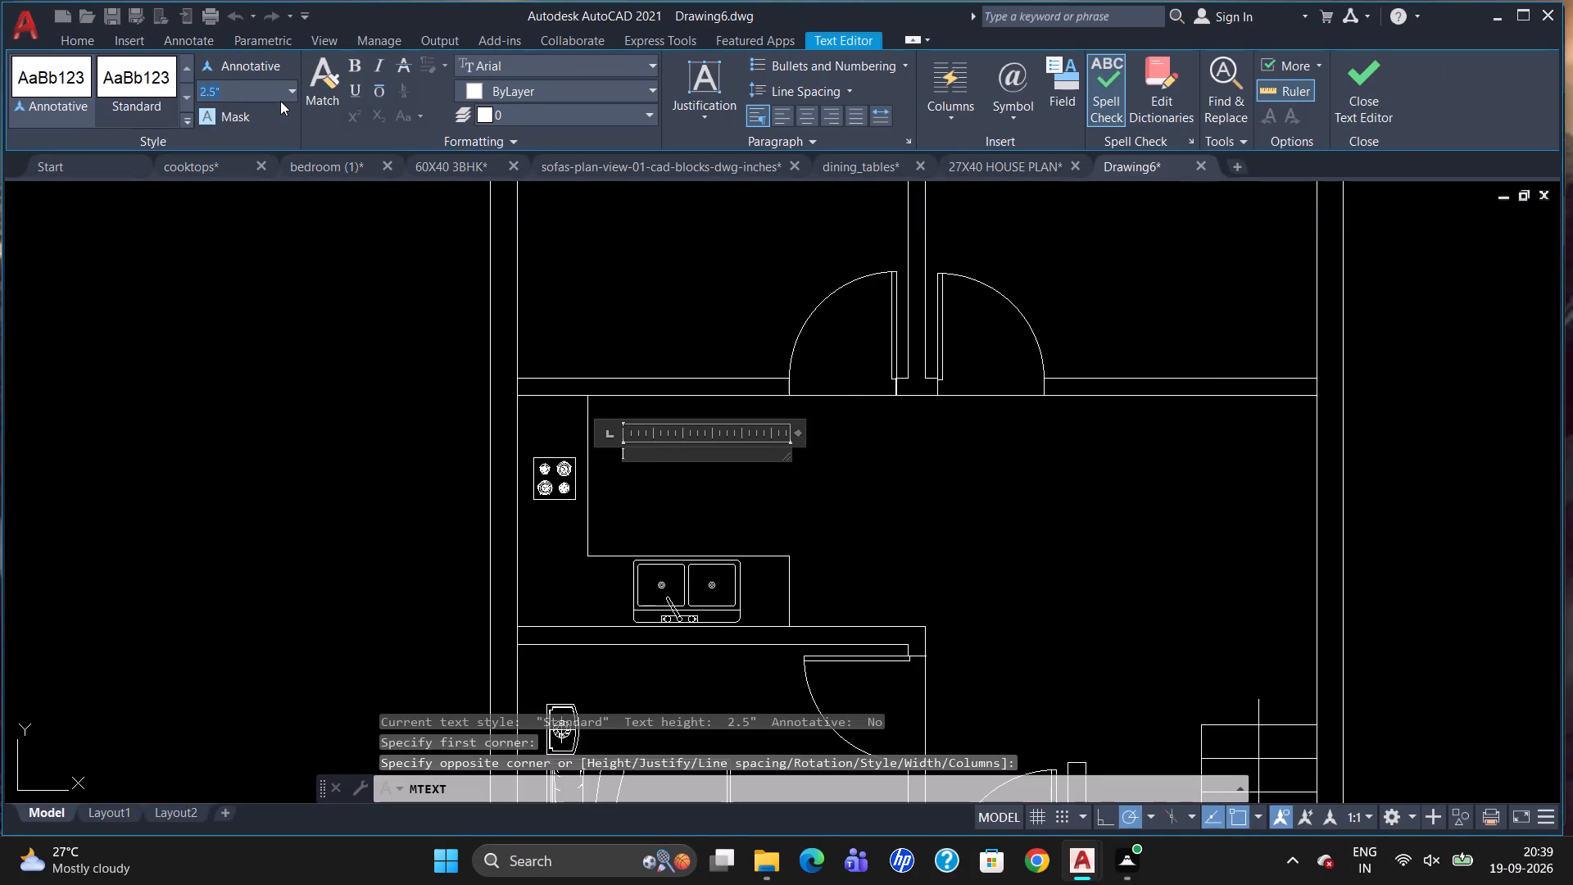
key("BackSpace")
key("5")
key("Return")
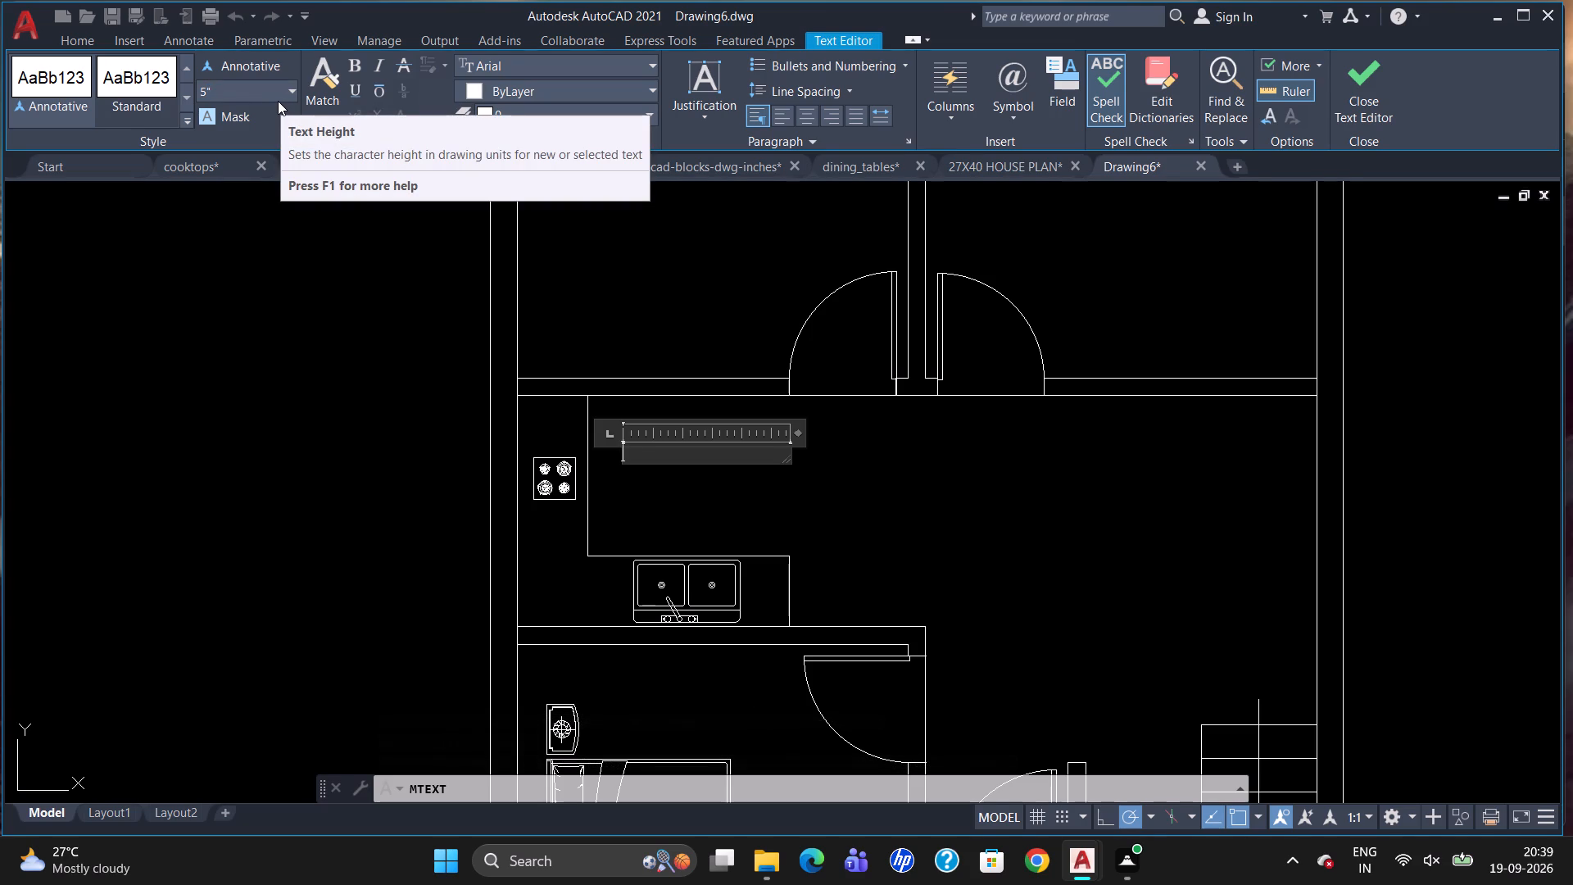
type("KITCHEN")
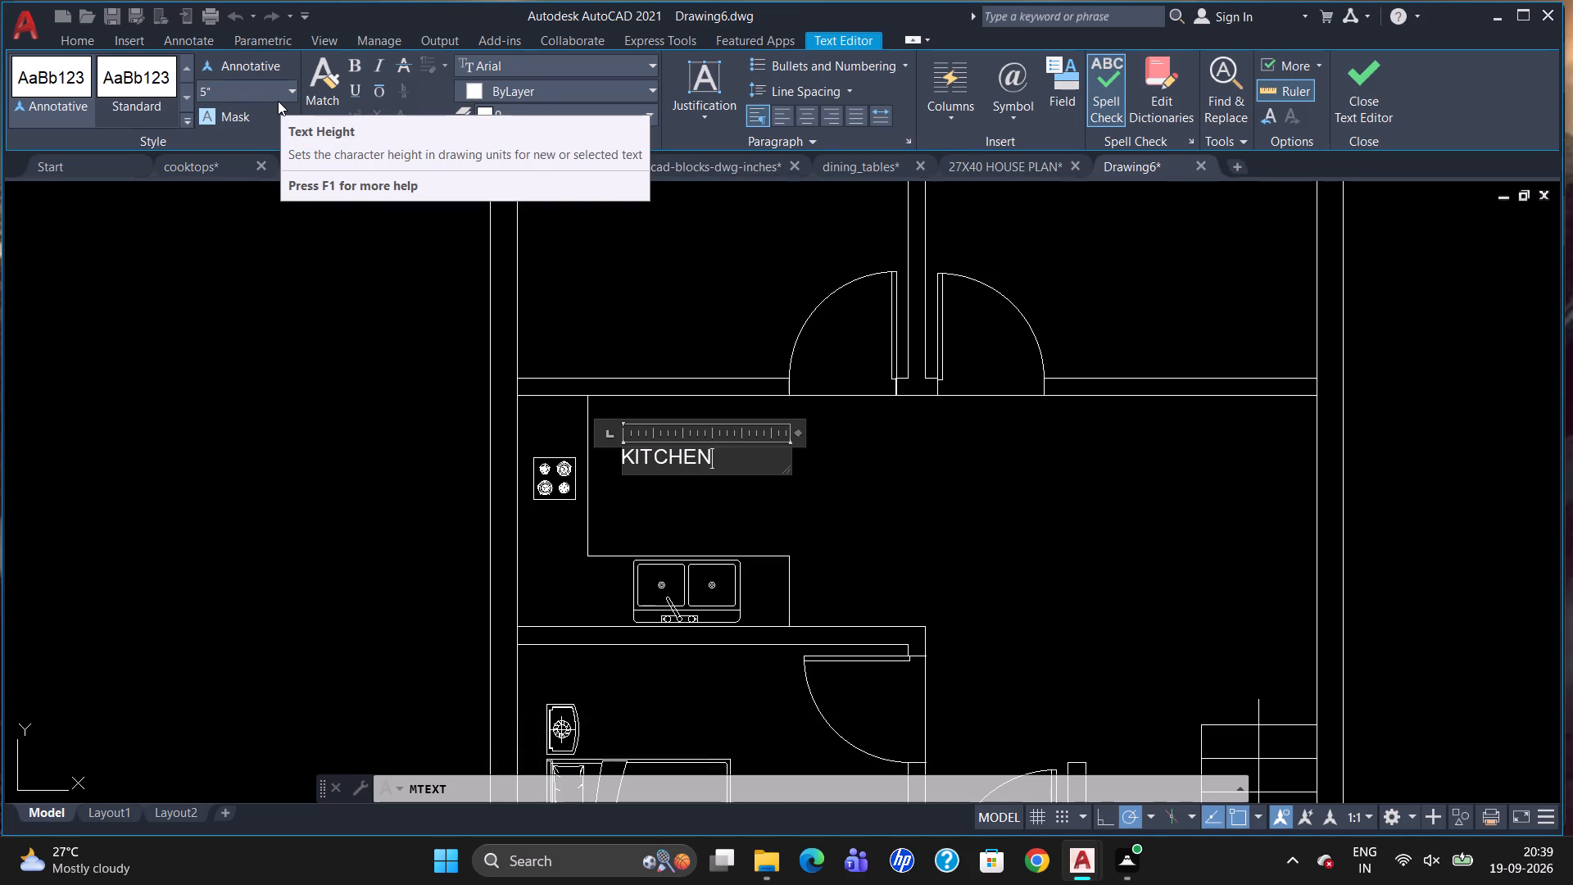
key("Return")
type("11'")
type("-5")
key("shift+quotedbl")
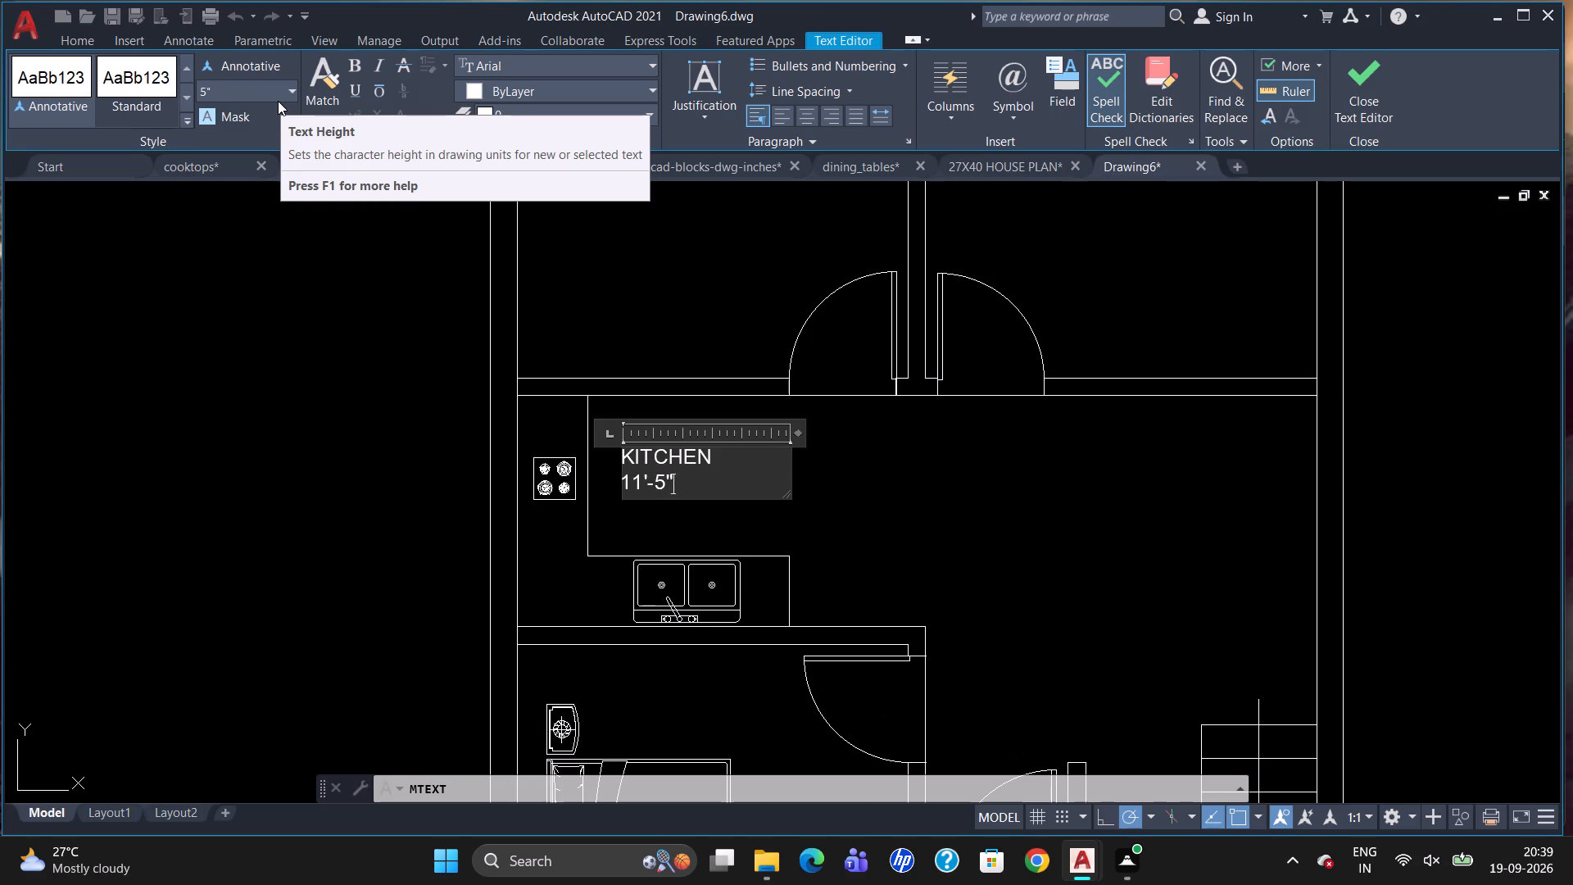
key("space")
type("X")
key("space")
type("6'-")
type("6\"")
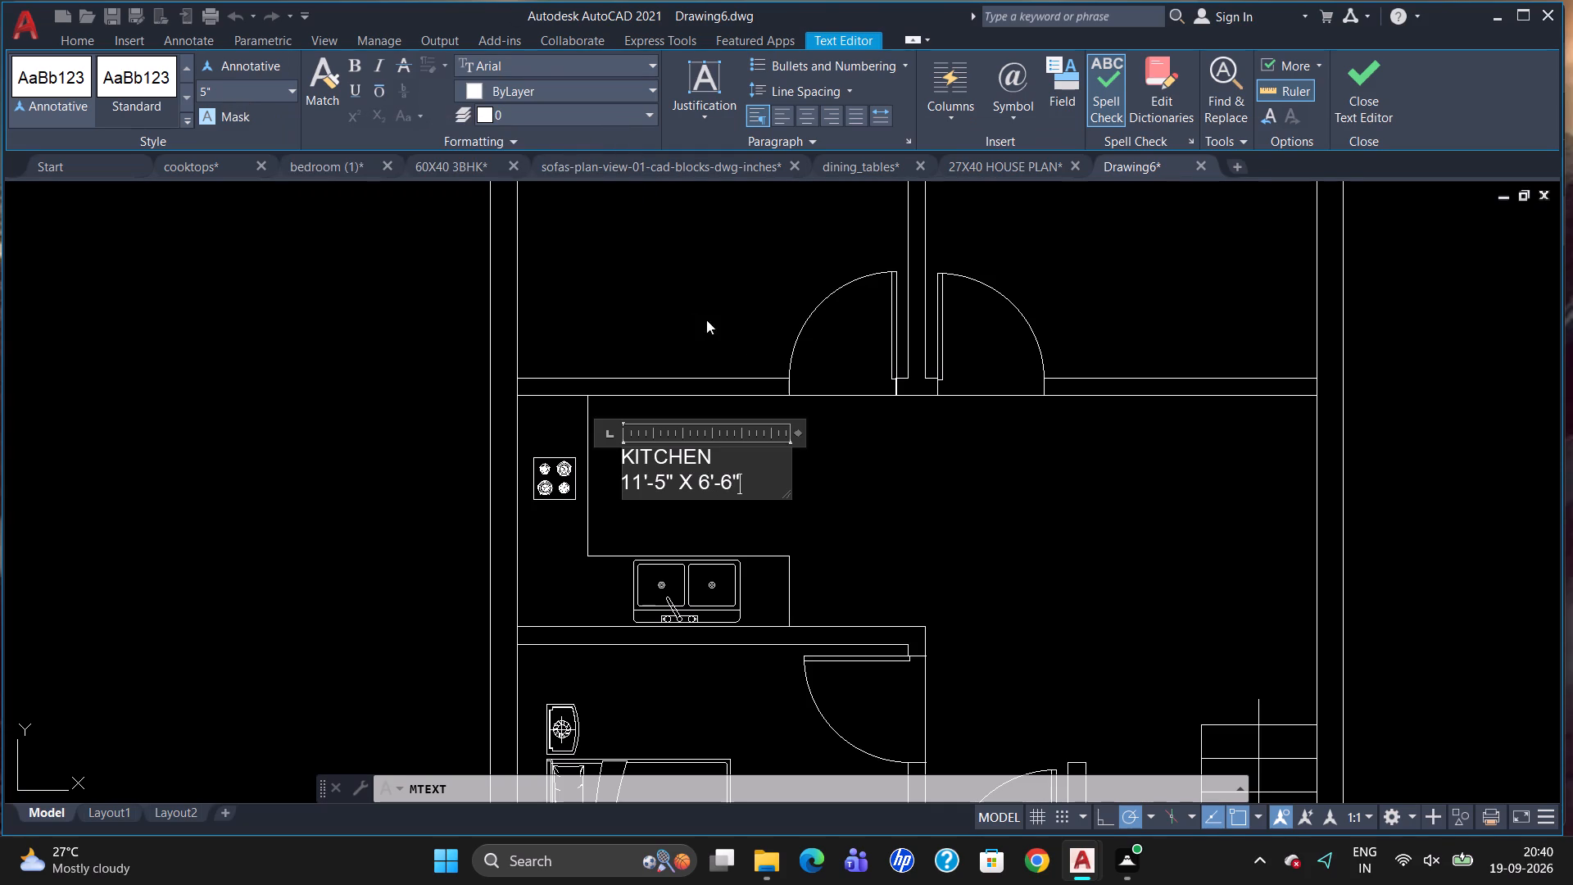
left_click_drag(930, 452, 932, 459)
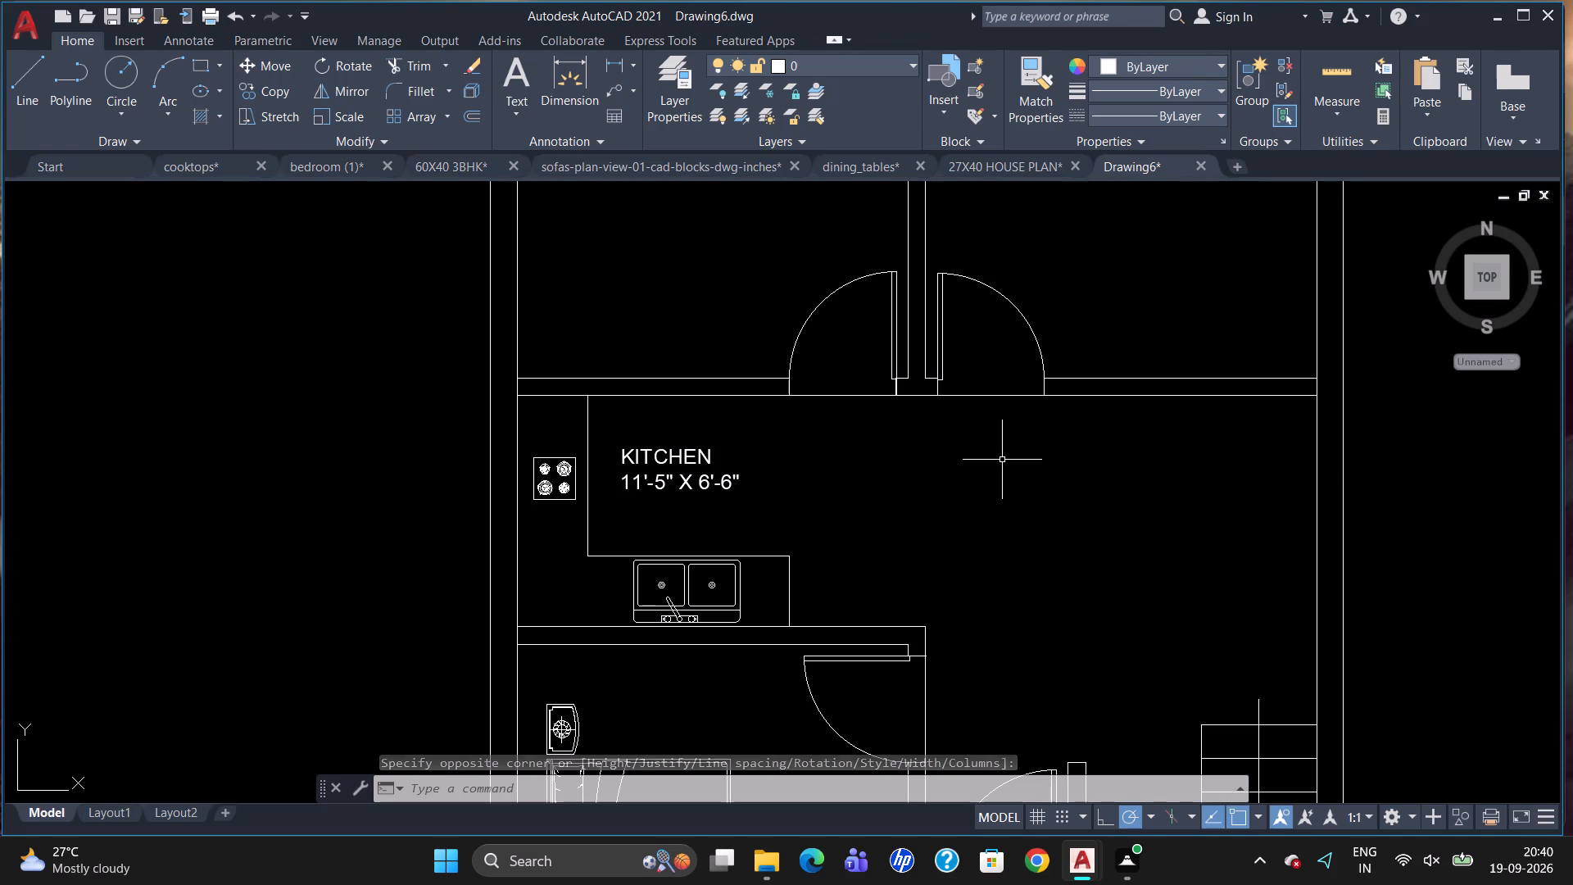
Label the bedroom directly above the kitchen with 5" high multiline text reading BEDROOM-1 and 11'-0" X 13'-0" below it.
scroll(887, 592, "down", 1)
scroll(790, 379, "up", 1)
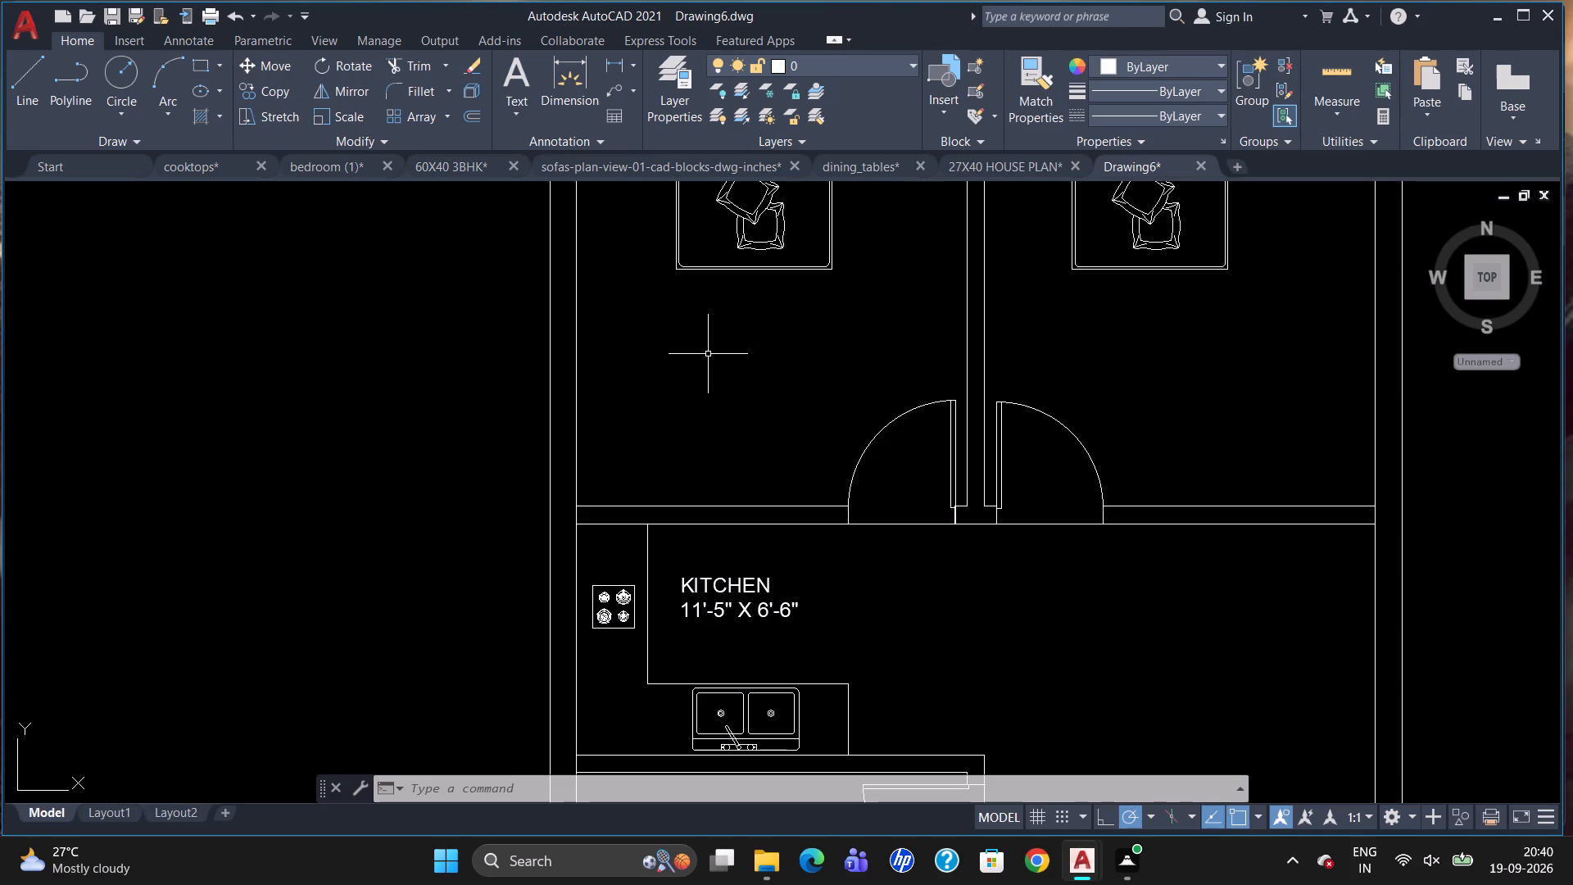
key("t")
key("Return")
left_click_drag(643, 331, 643, 332)
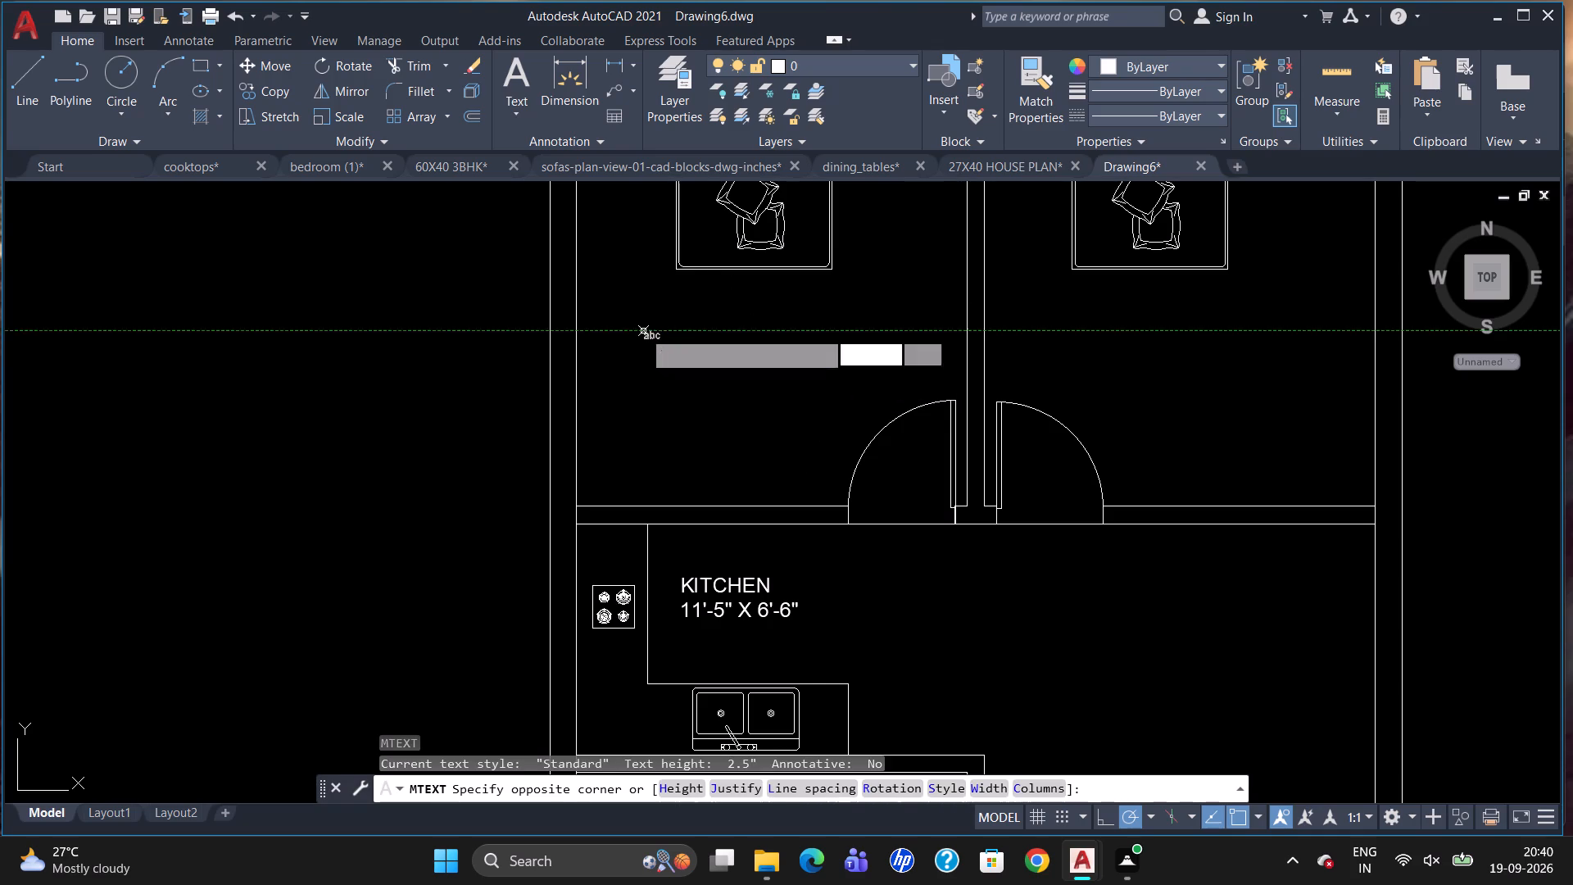
left_click_drag(643, 332, 665, 371)
left_click(821, 383)
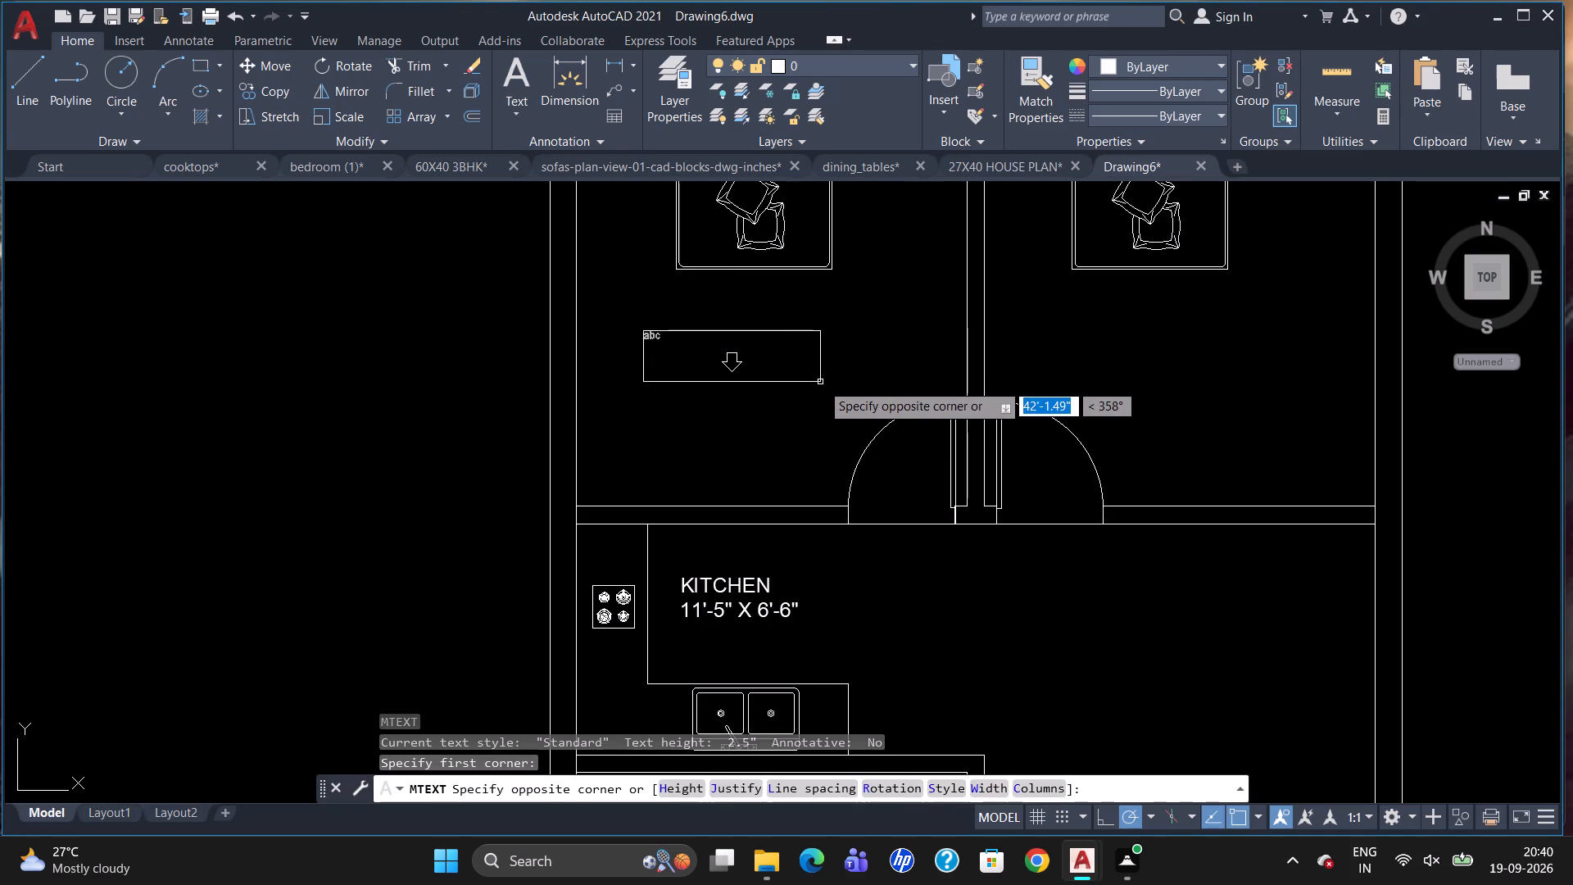
left_click(257, 96)
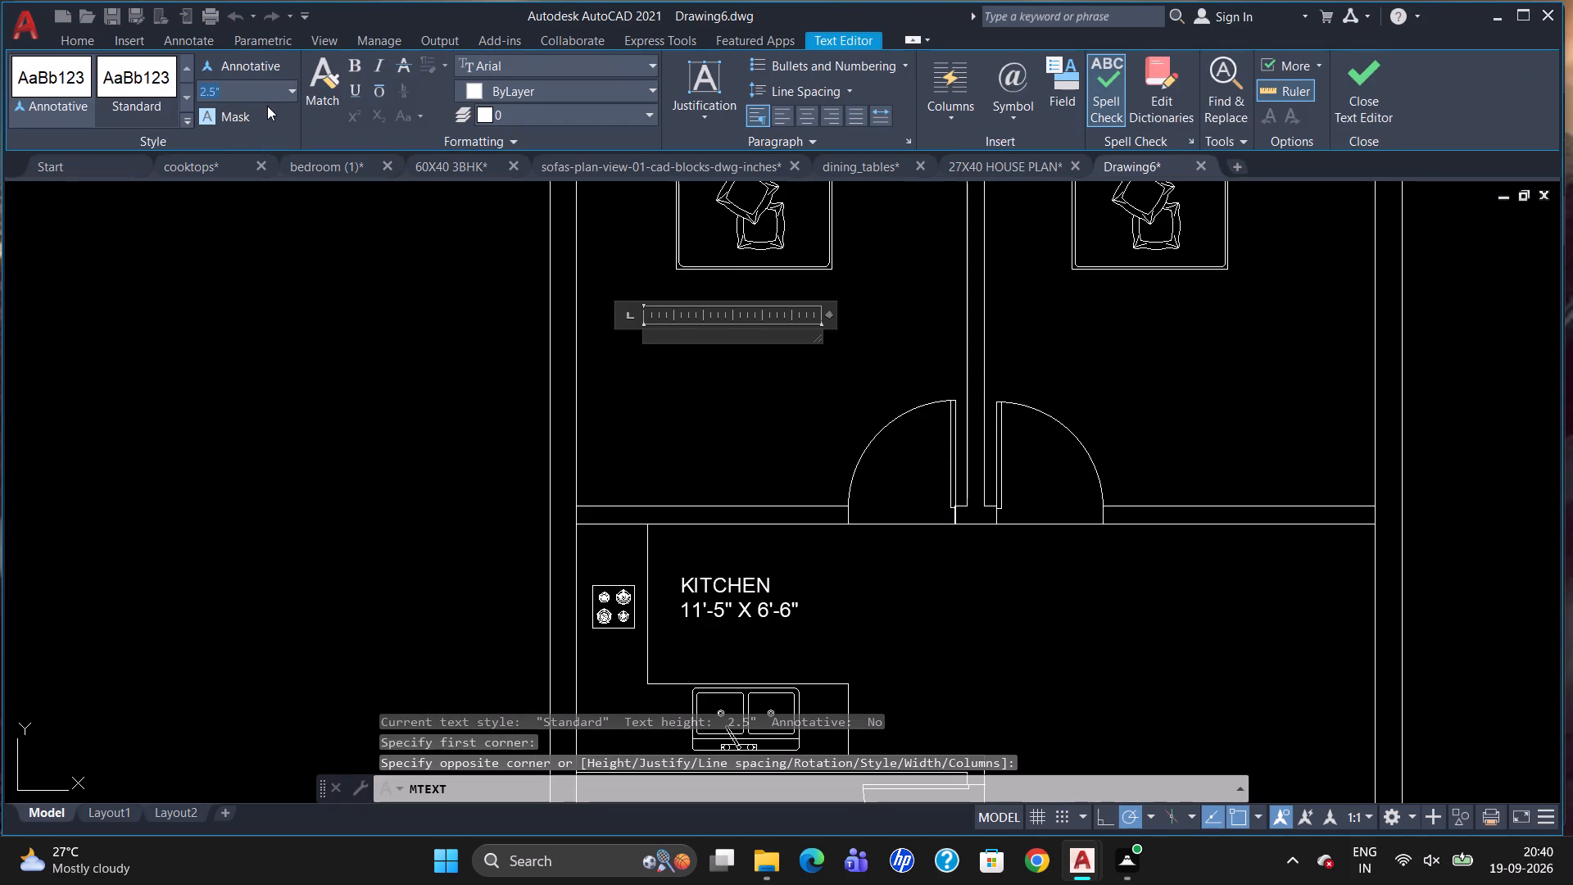
key("BackSpace")
key("5")
key("Return")
type("BEDROOM-1")
key("Return")
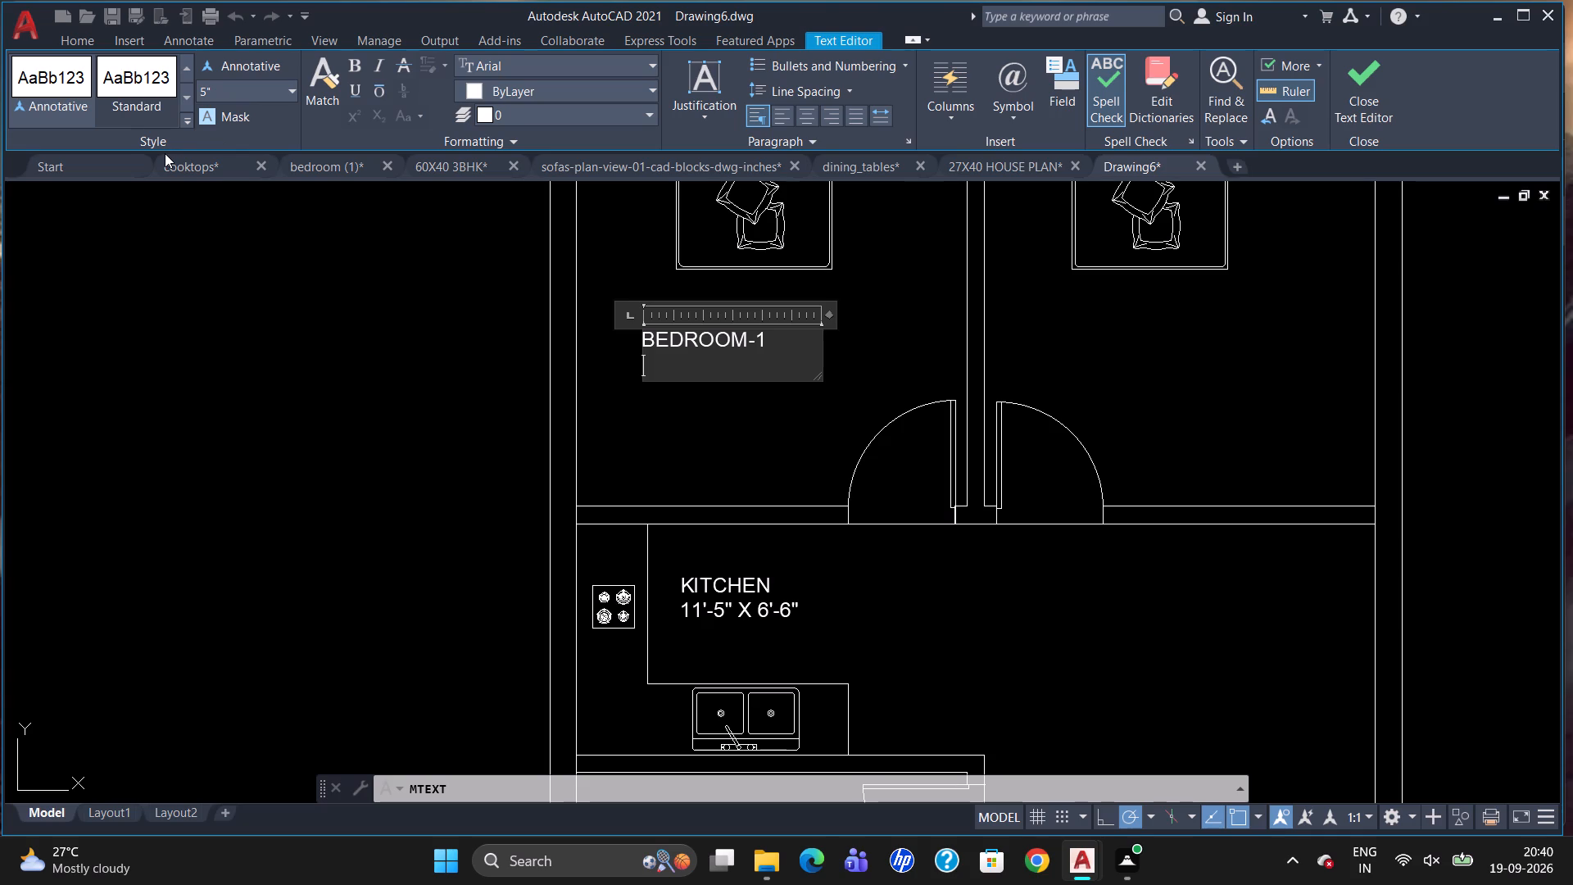
type("11'-0\" X 13'-0")
key("shift+quotedbl")
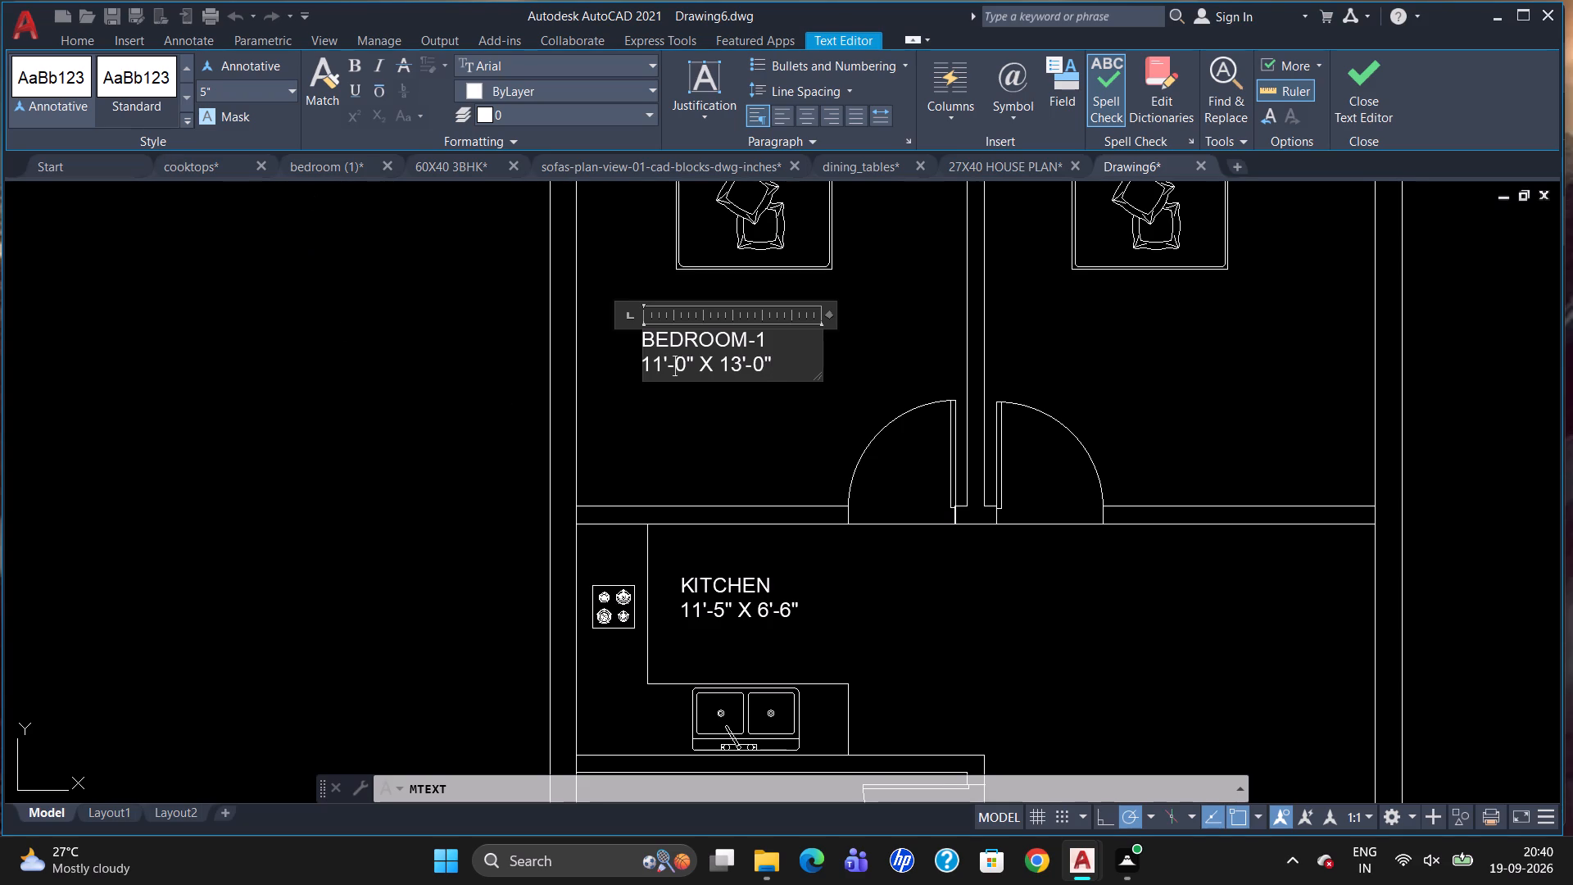
left_click(672, 375)
left_click(723, 452)
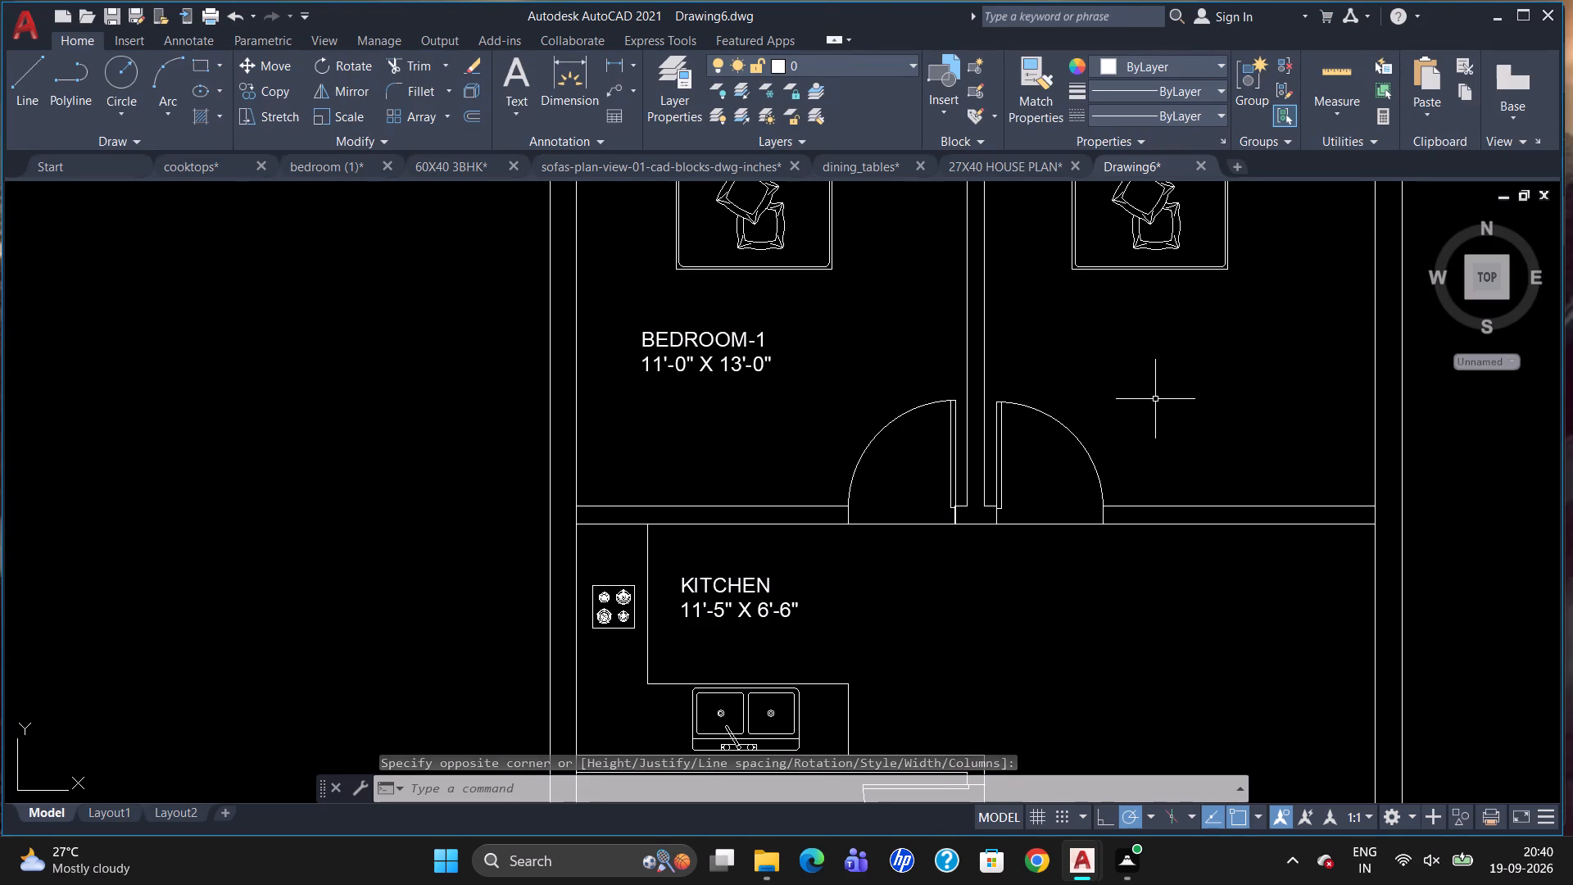
Label the bedroom beside Bedroom-1 with 5" high multiline text reading BEDROOM-2 and 11'-1" X 13'-0" below it.
key("t")
key("Return")
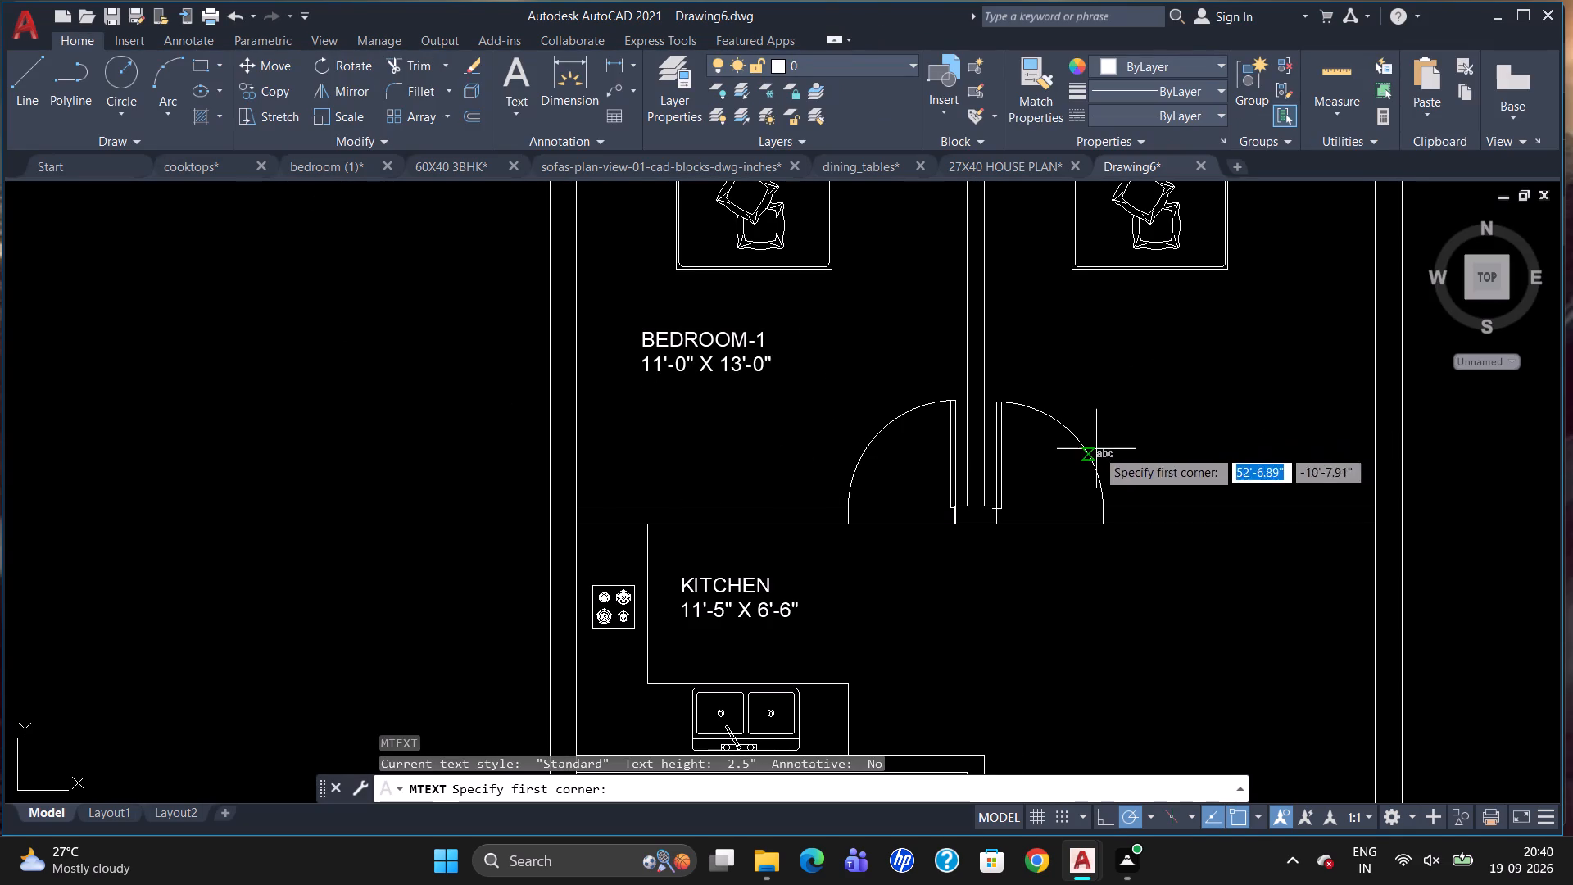
left_click_drag(1119, 347, 1159, 380)
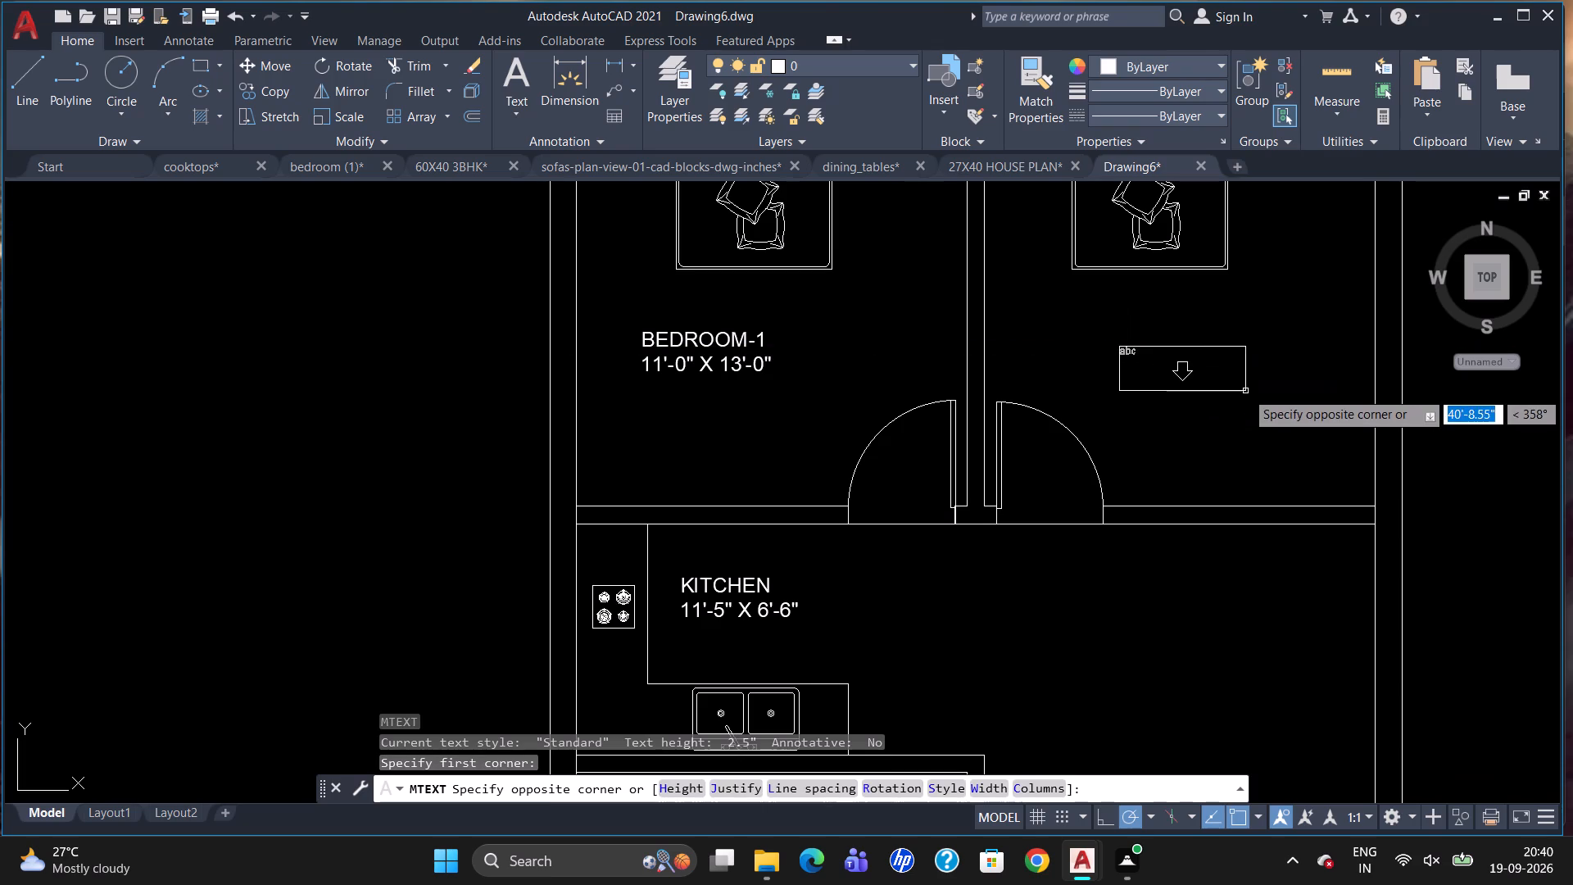
left_click_drag(1261, 382, 1264, 402)
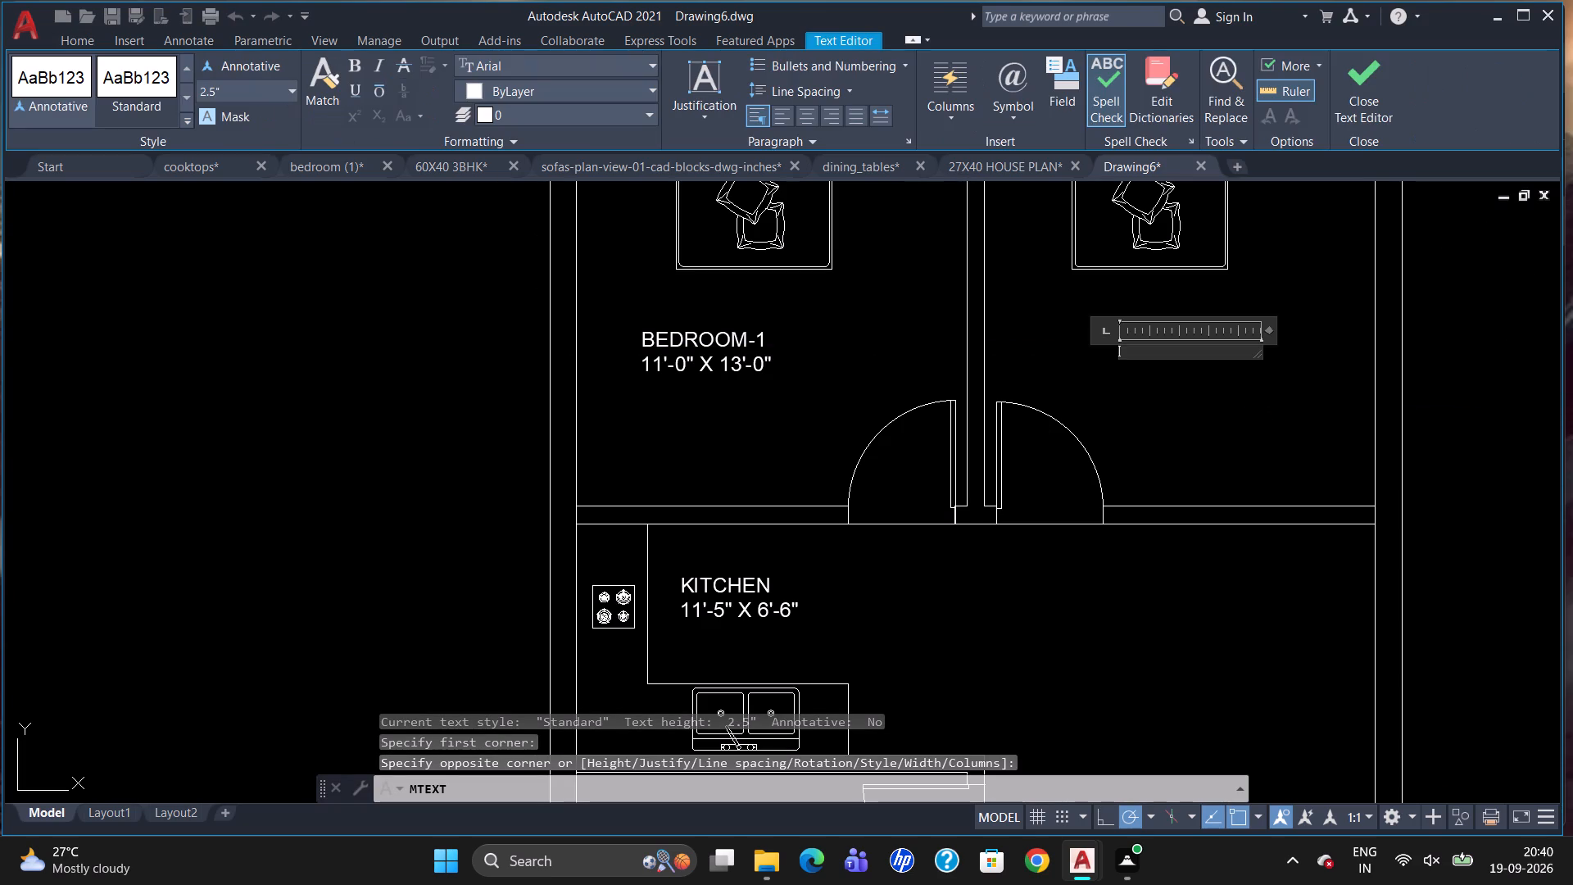
left_click(277, 88)
key("BackSpace")
key("5")
key("Return")
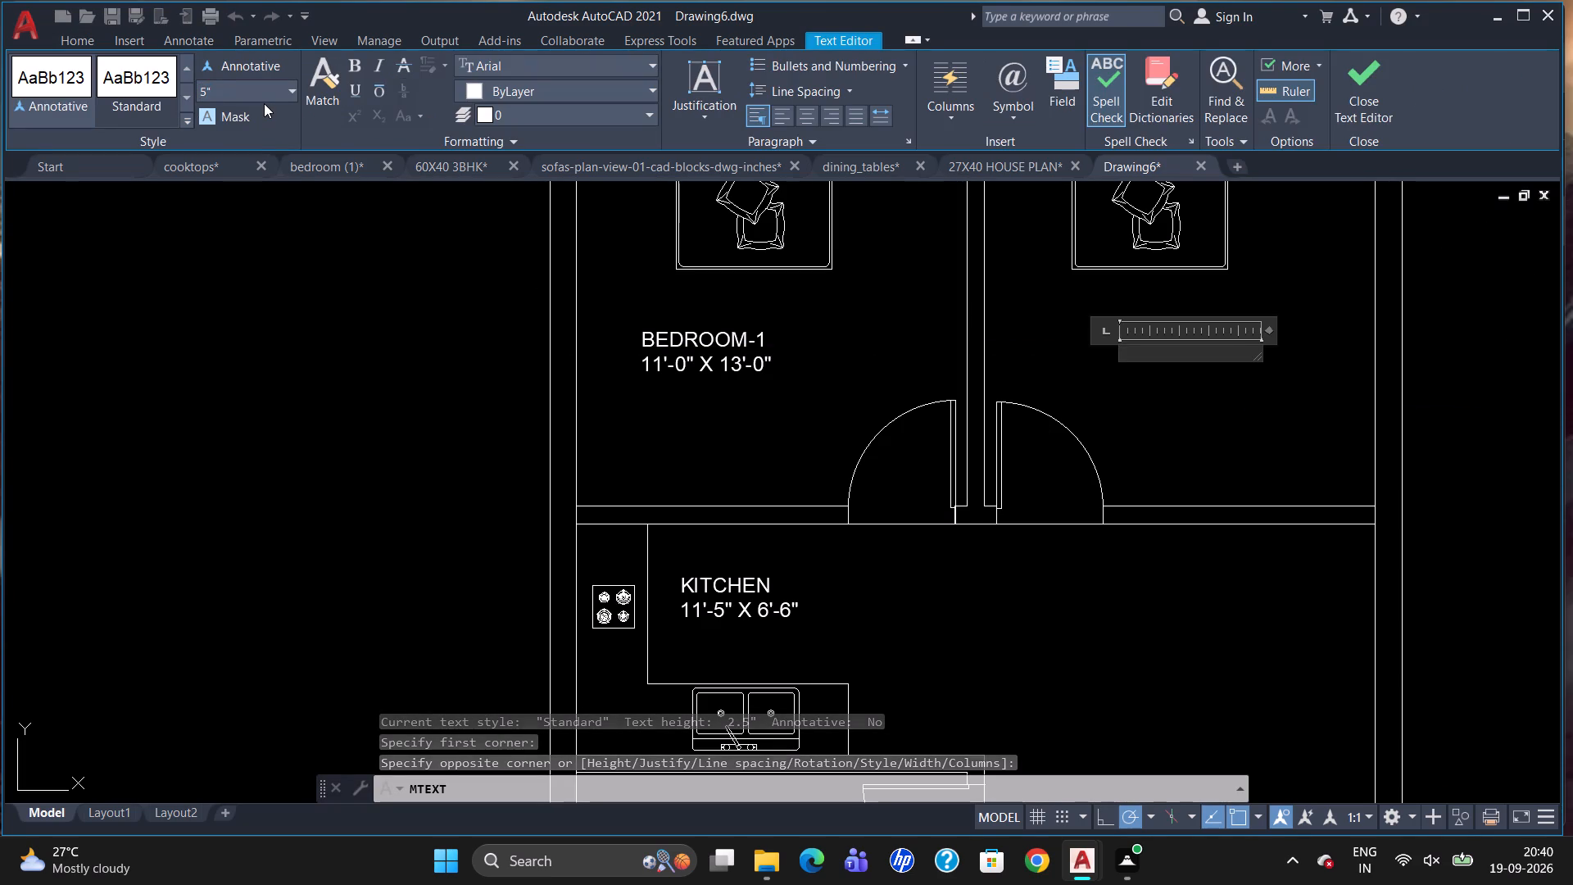
type("BEDROOM-2")
key("Return")
type("11")
type("'-1\" X 1")
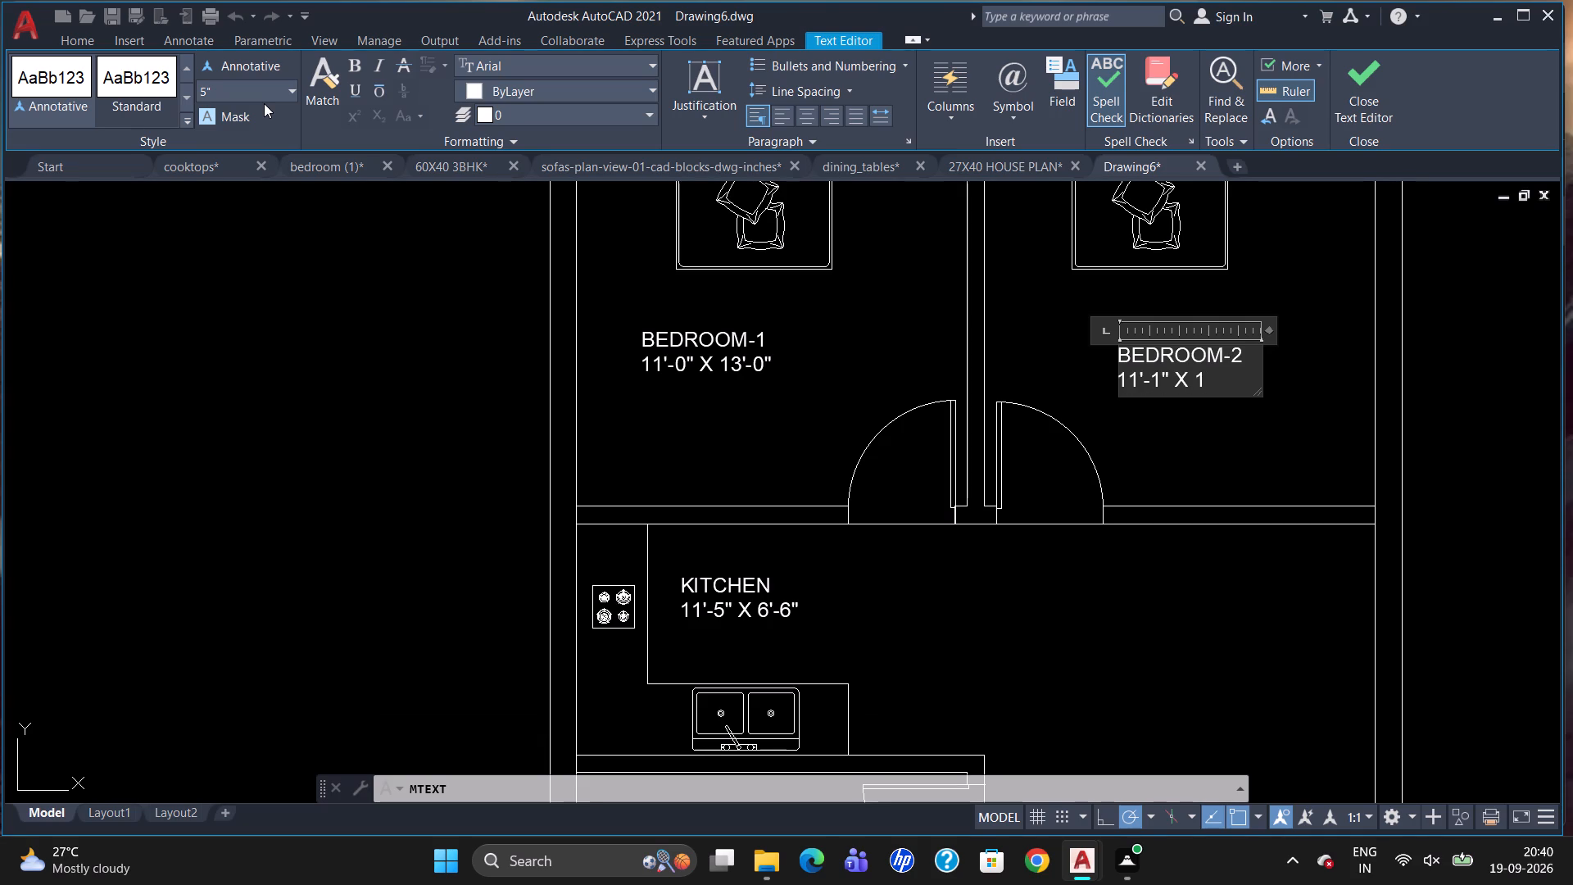
type("3'-0\"")
left_click(867, 388)
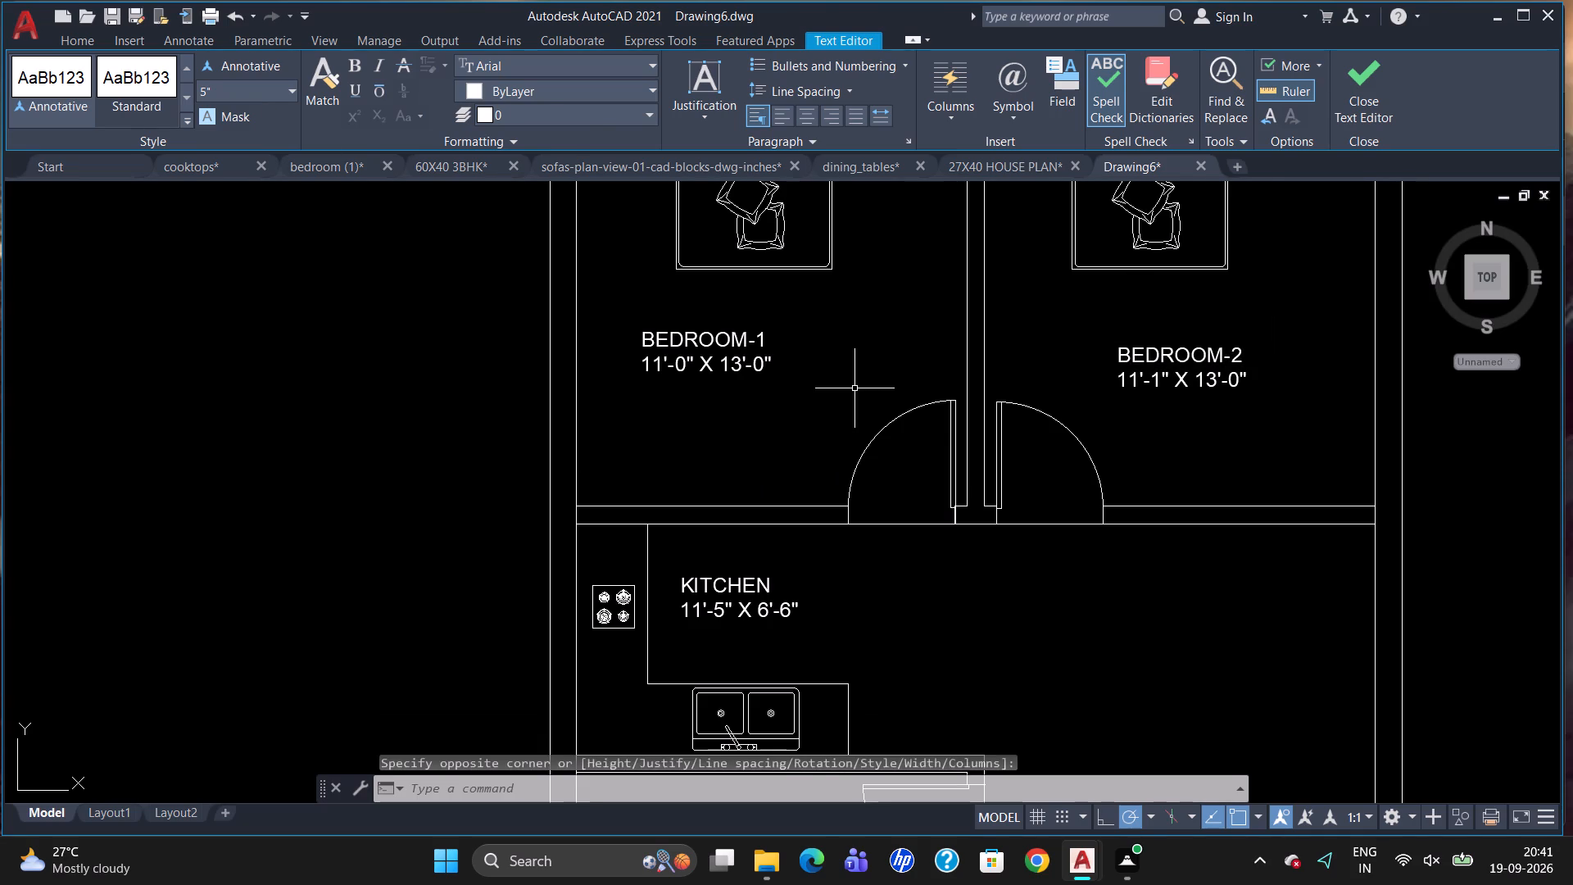
Add 5" high multiline text beside the bed in the bedroom below the kitchen, reading BEDROOM-3 and 11'-0" X 11'-0".
scroll(1087, 379, "down", 1)
scroll(1204, 385, "down", 2)
scroll(1142, 570, "up", 2)
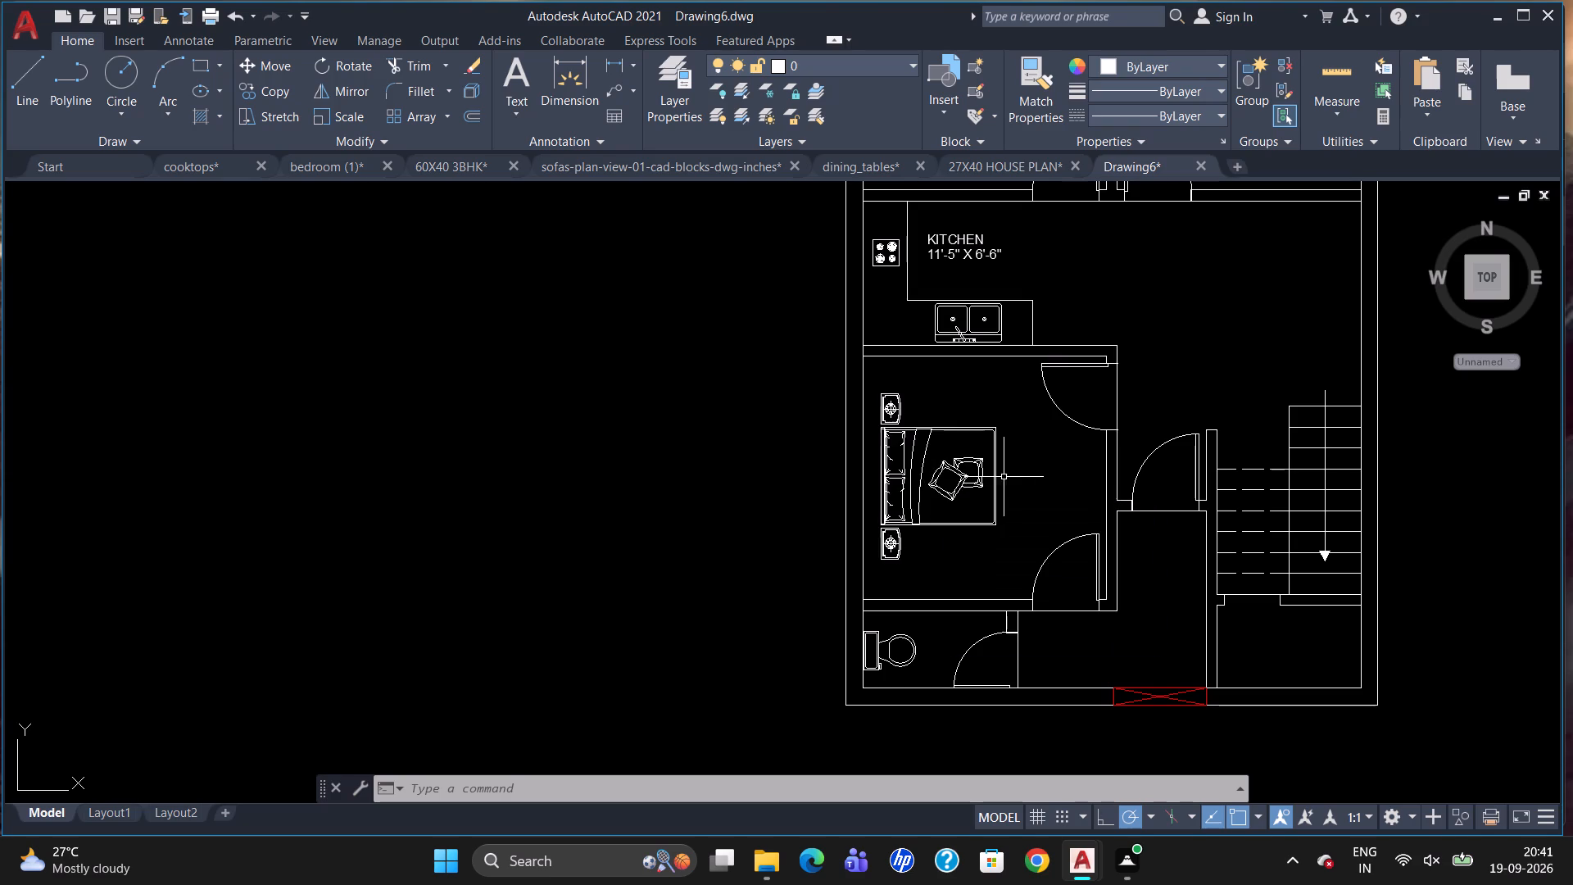
key("r")
key("BackSpace")
key("t")
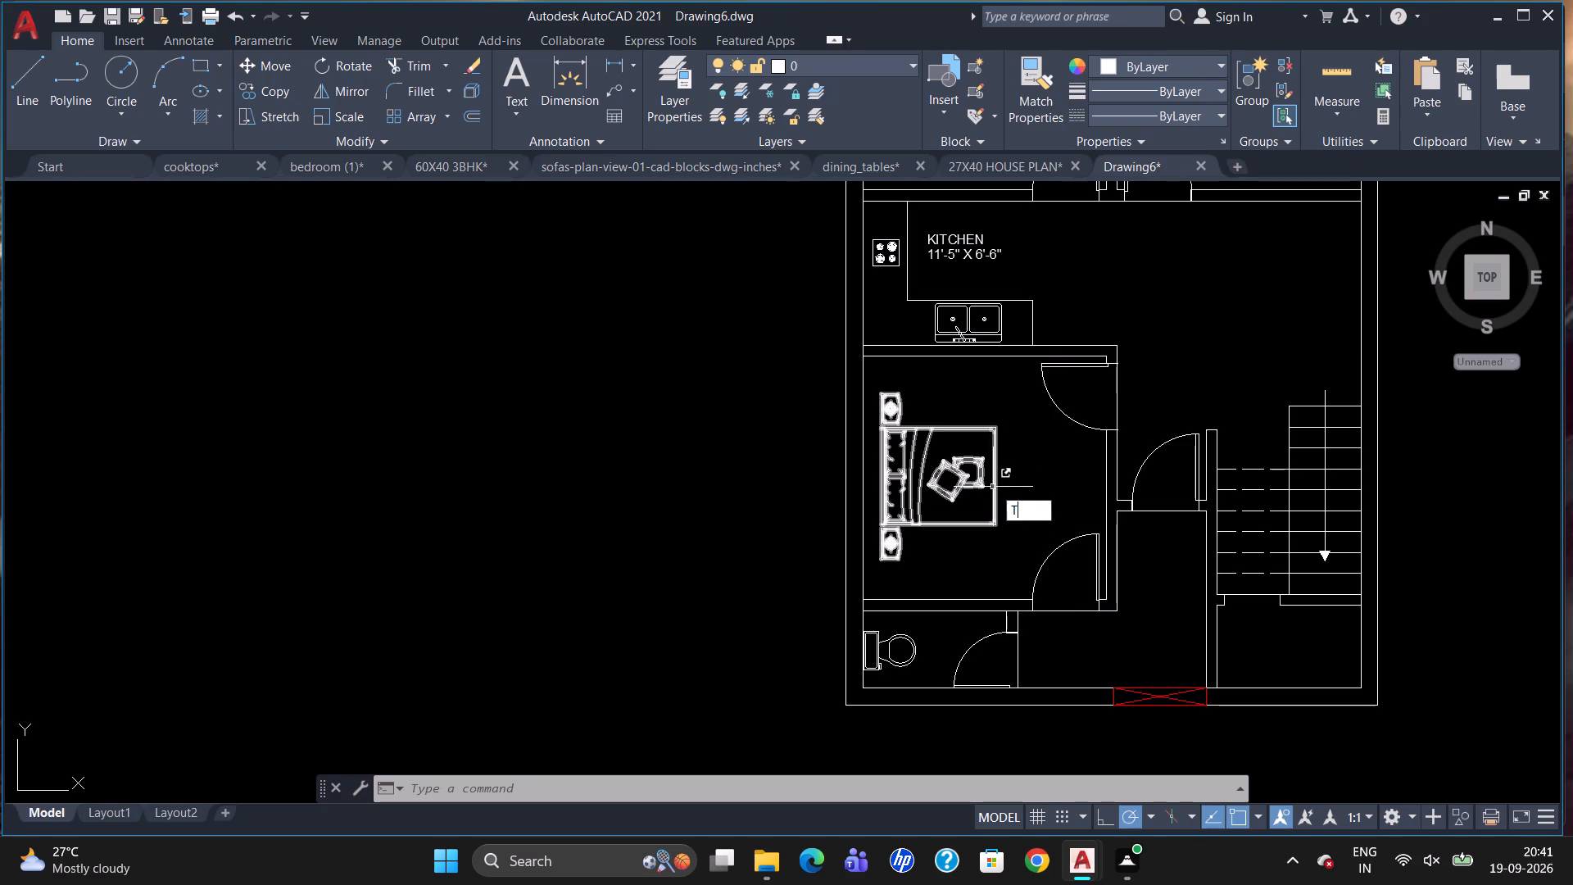
key("Return")
scroll(1041, 479, "up", 2)
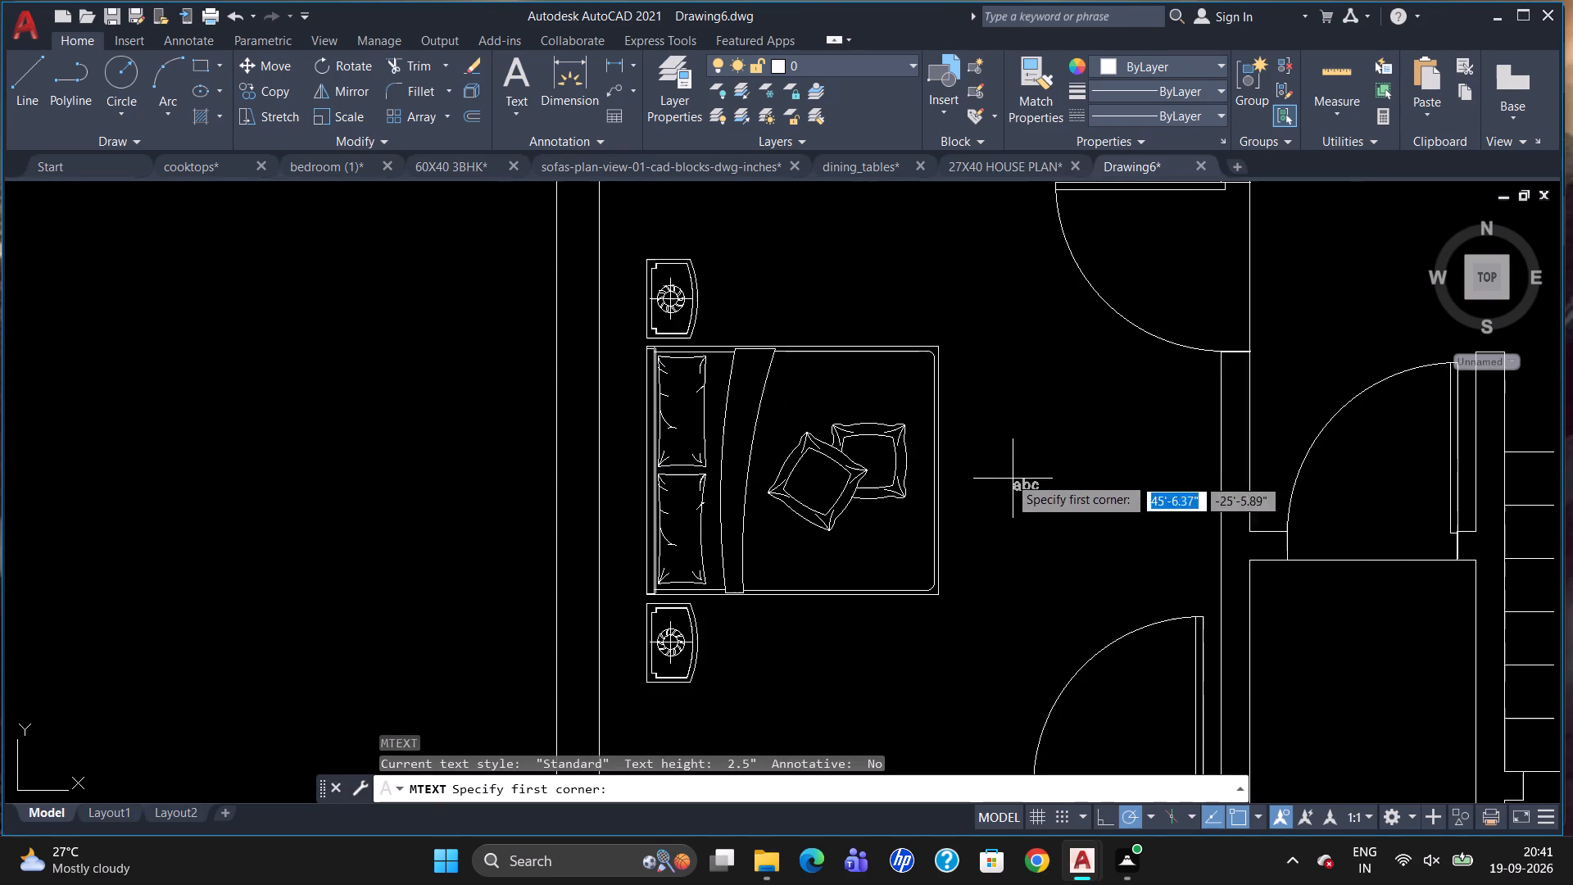
left_click_drag(997, 420, 1010, 461)
left_click(1147, 501)
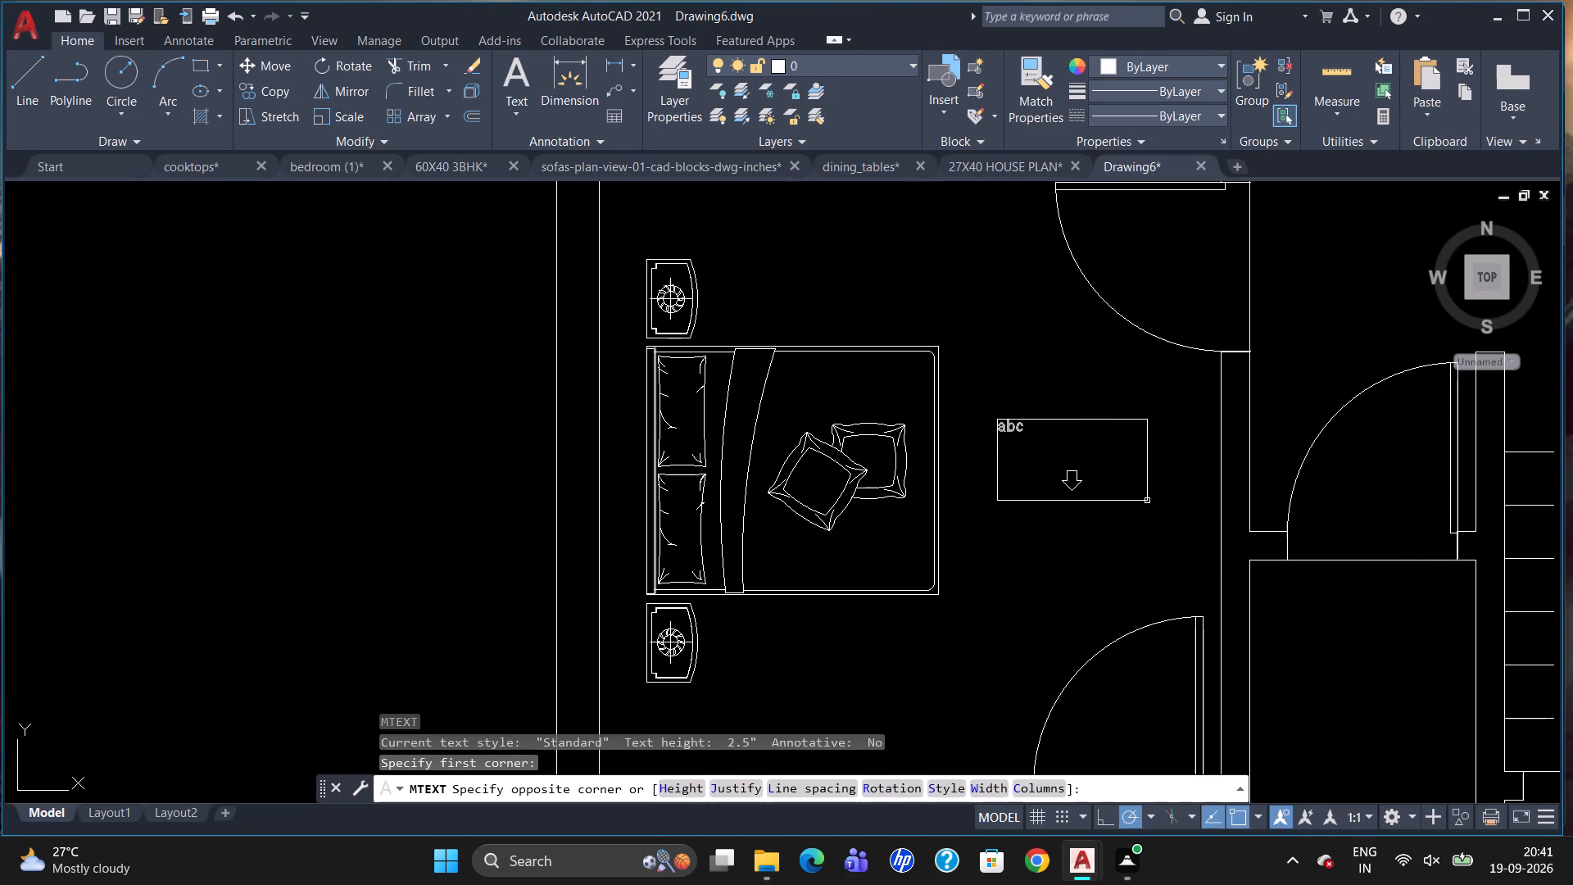
left_click(246, 95)
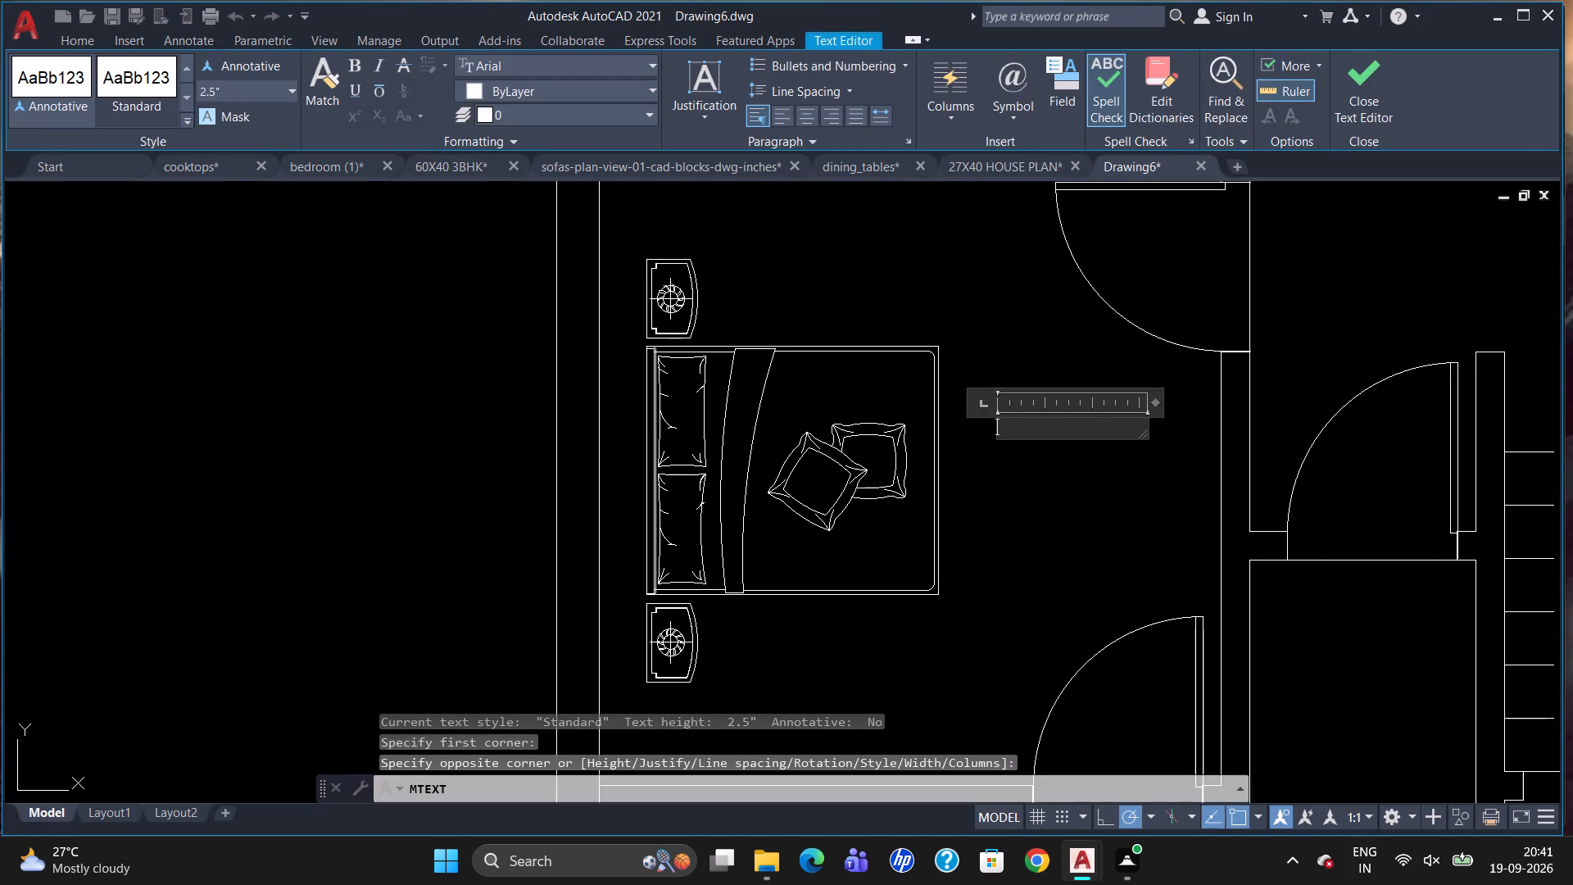
key("BackSpace")
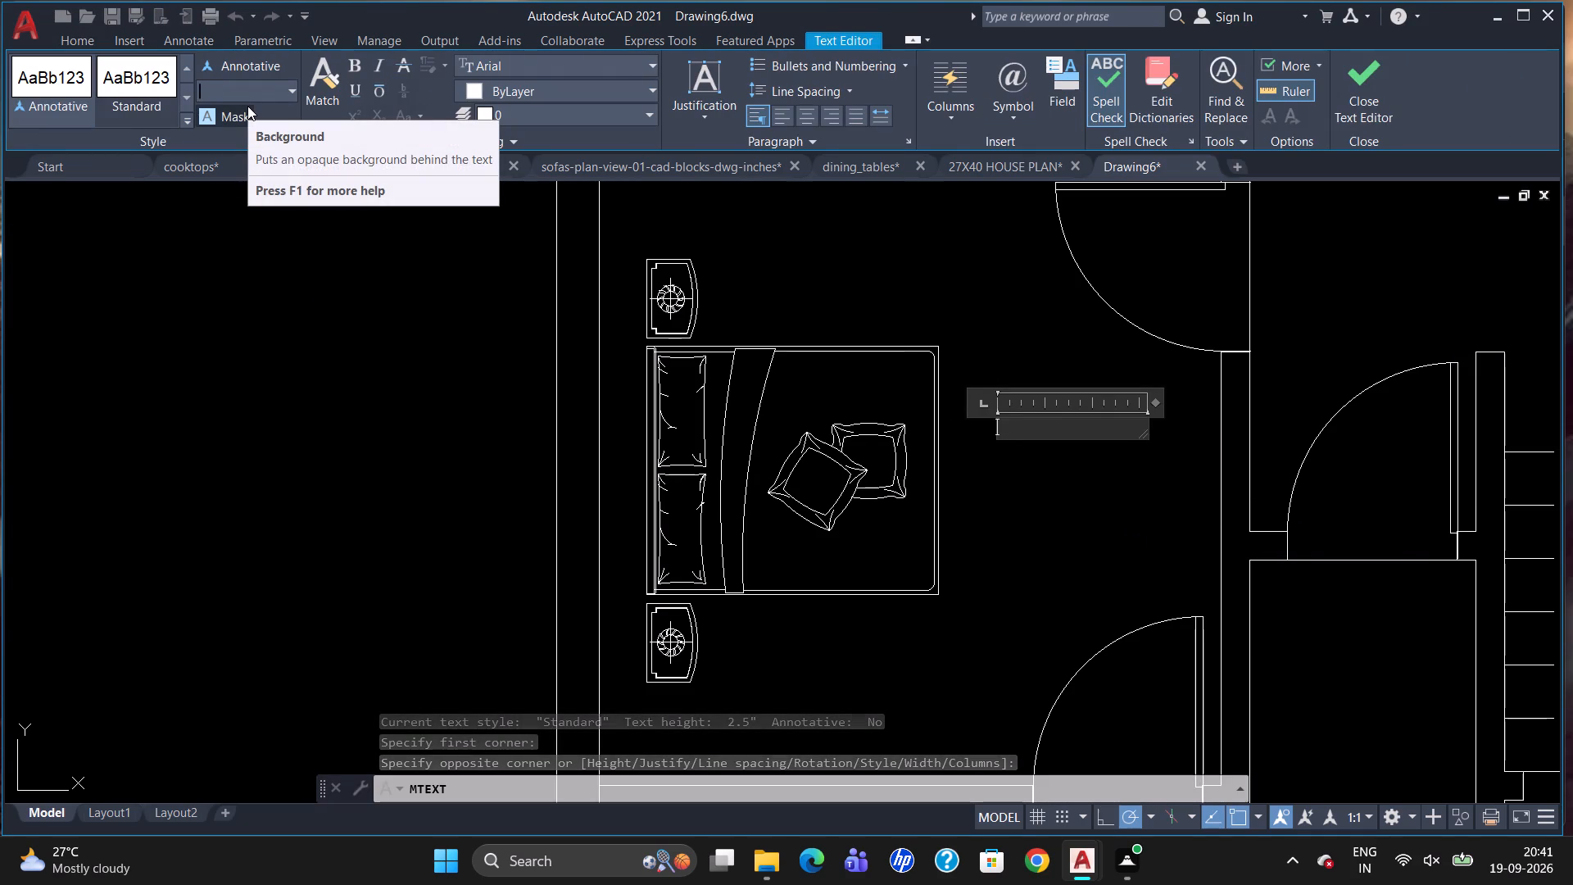
key("5")
key("Return")
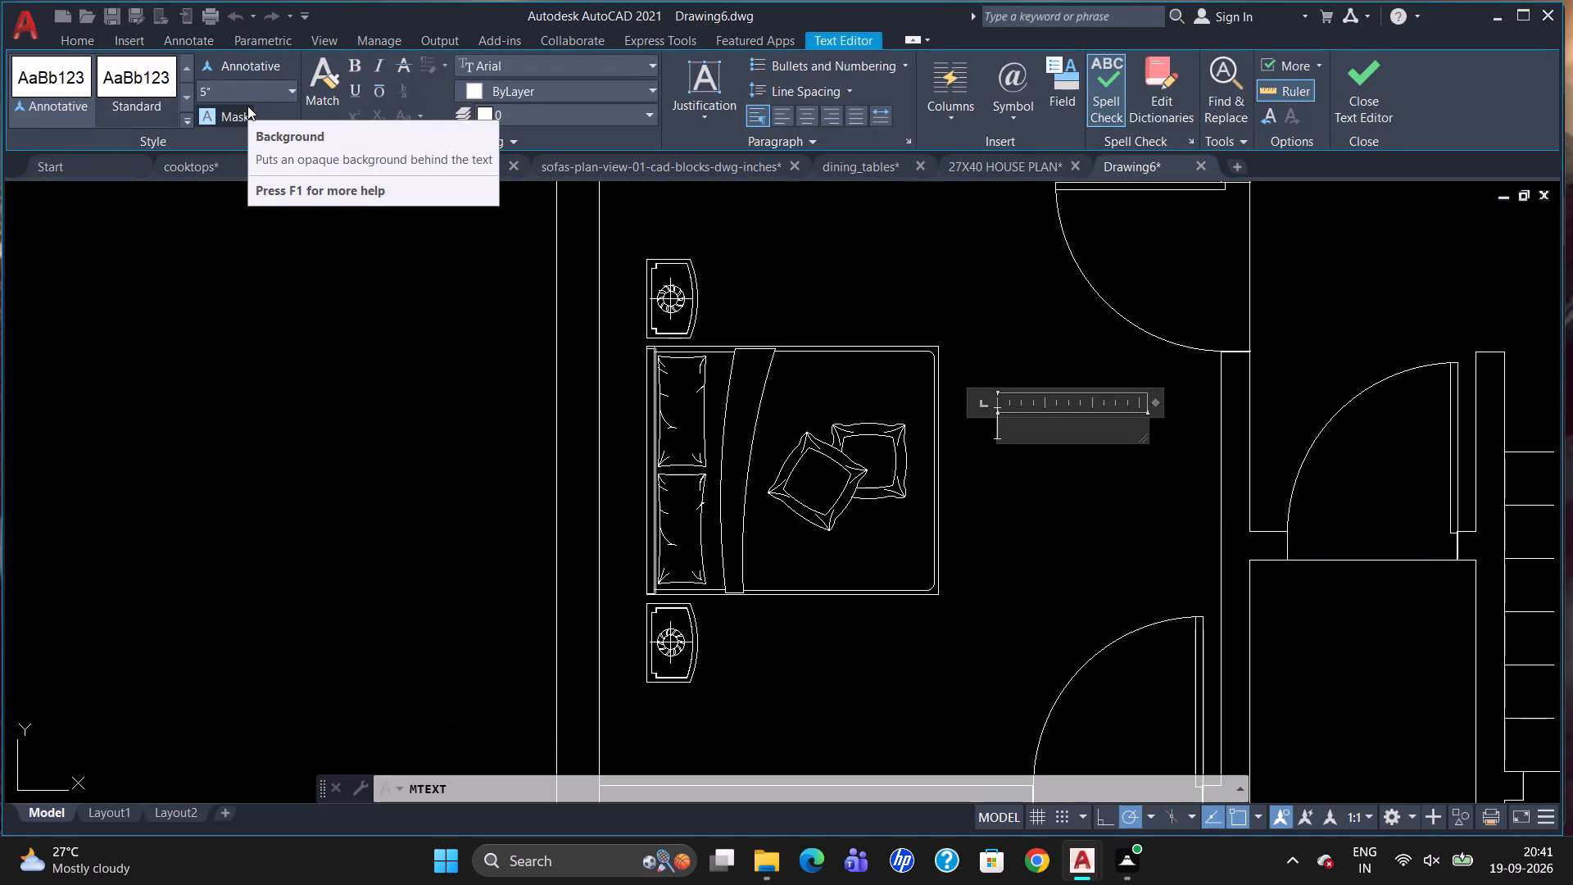
type("BEDROOM0")
key("BackSpace")
type("-3")
key("Return")
type("11'-0\" X")
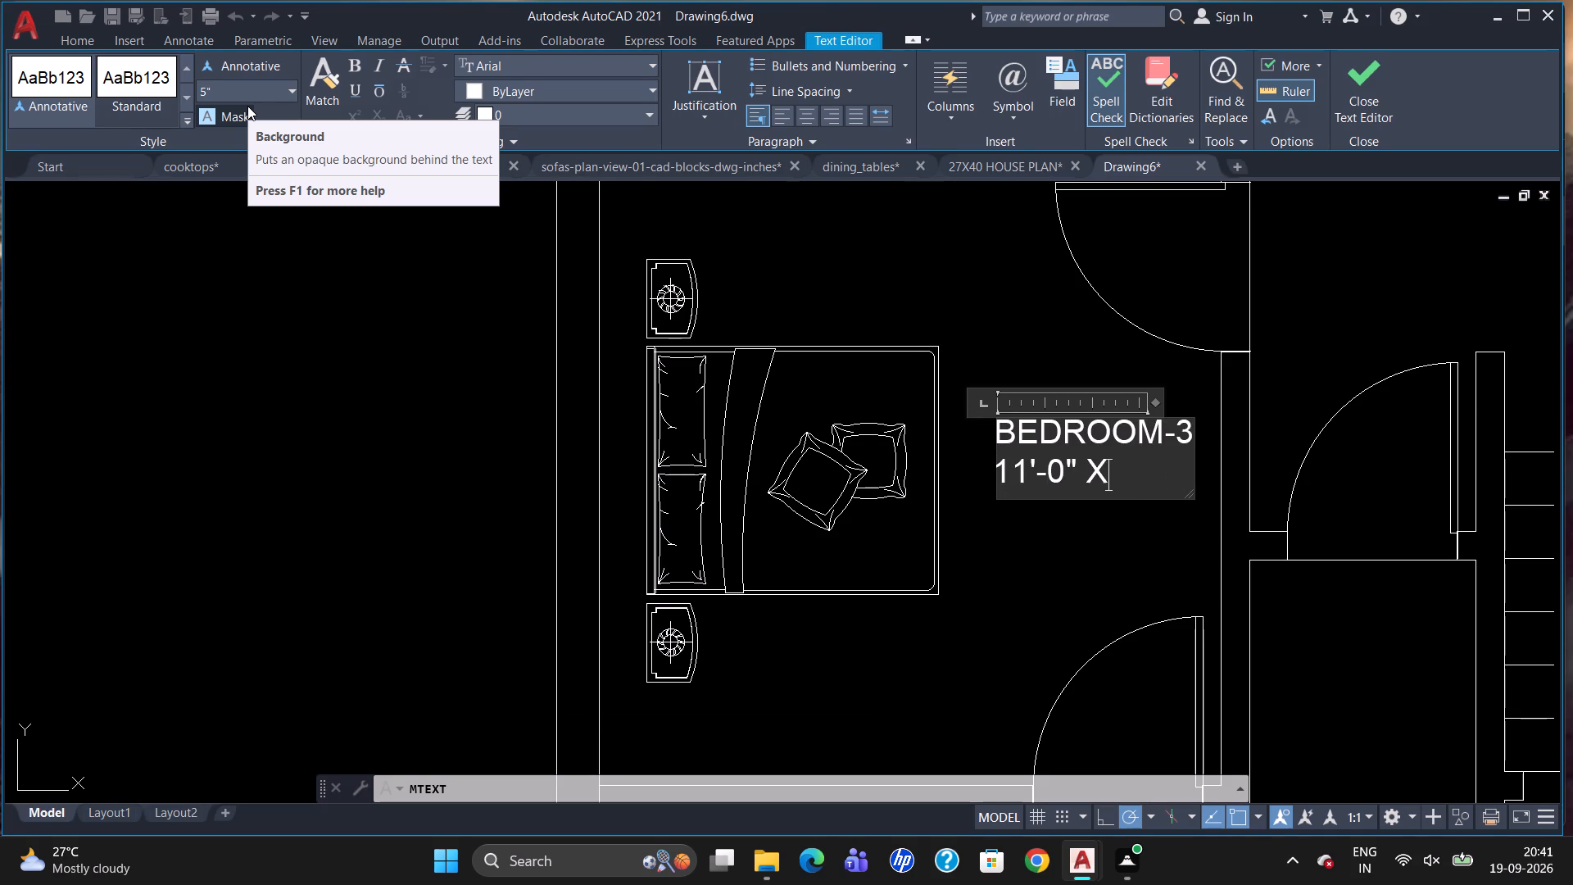
key("space")
type("11'-0\"")
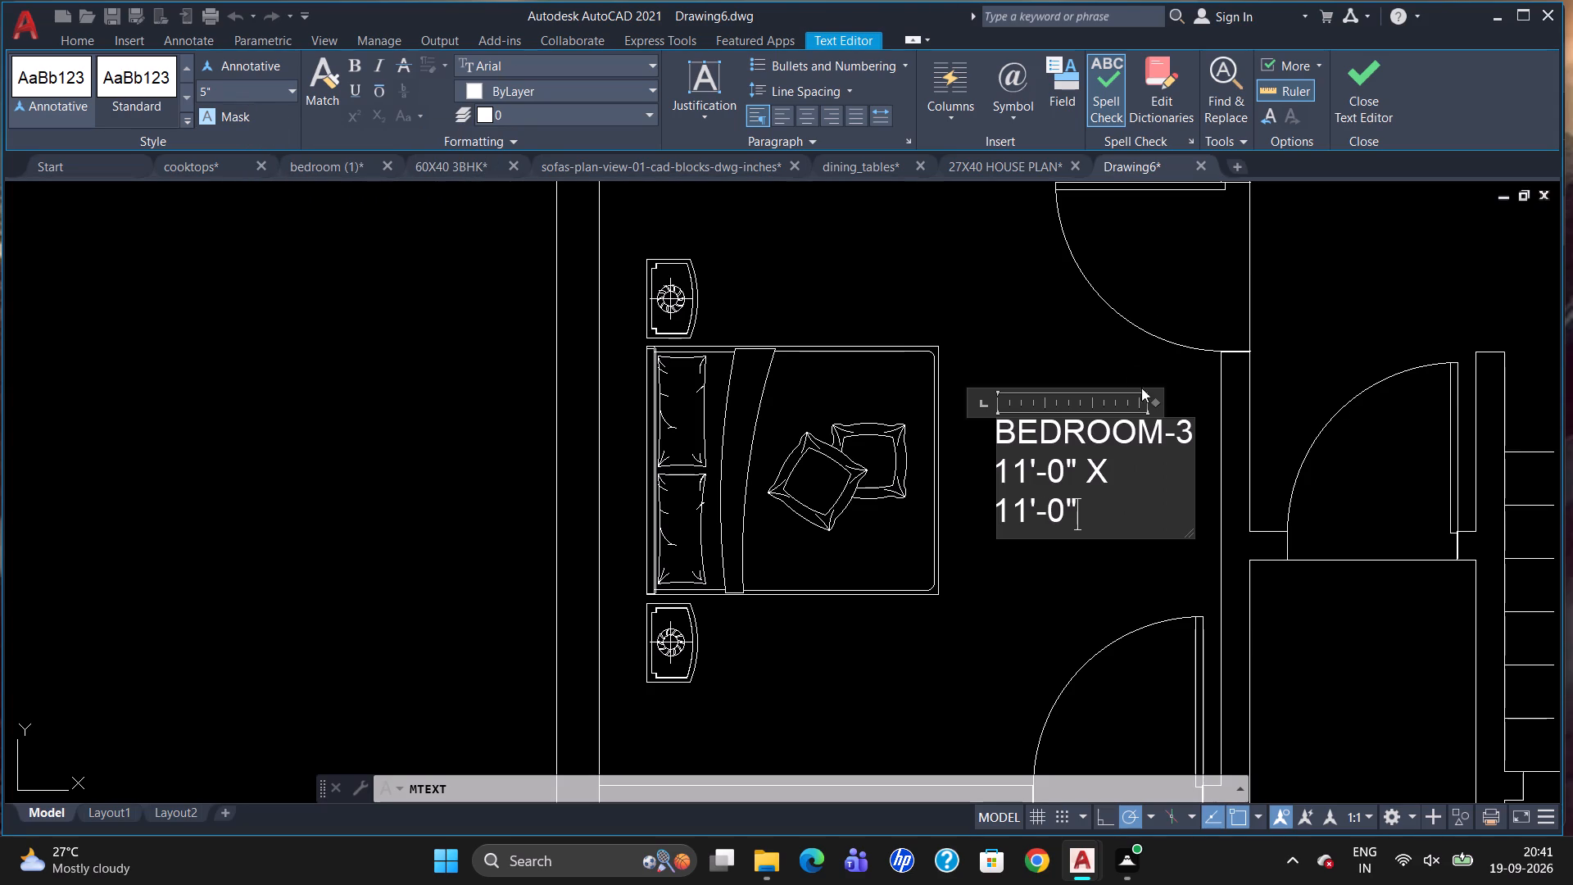
Widen the BEDROOM-3 label's text frame so that 11'-0" X 11'-0" fits on one line, and finish the label.
left_click_drag(1159, 402, 1218, 403)
left_click(1013, 308)
scroll(847, 399, "down", 1)
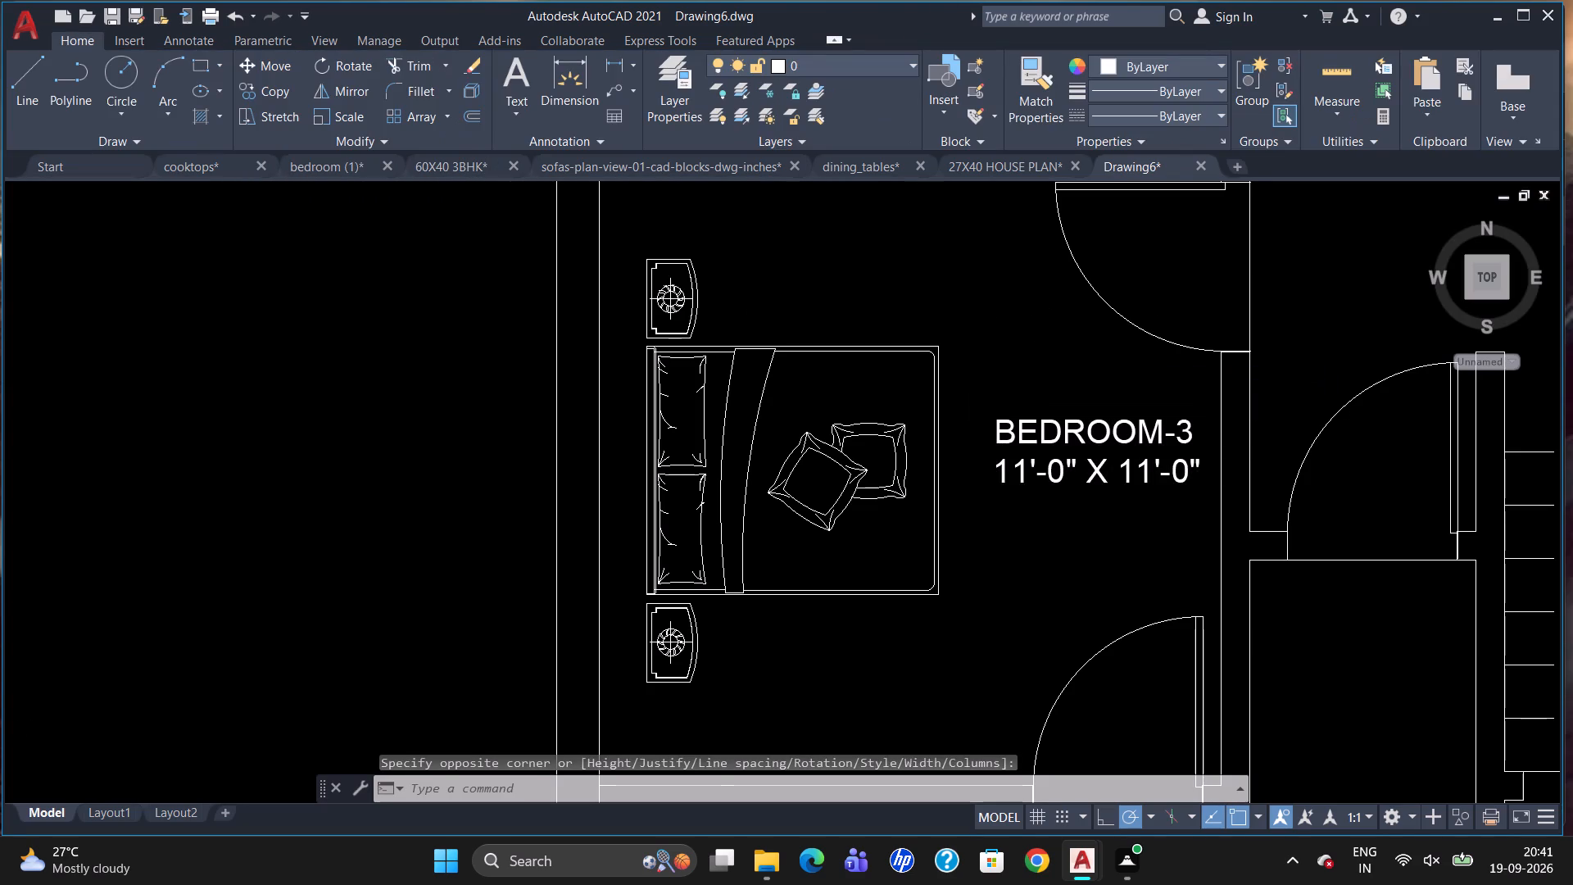
scroll(844, 408, "down", 2)
scroll(1044, 394, "up", 1)
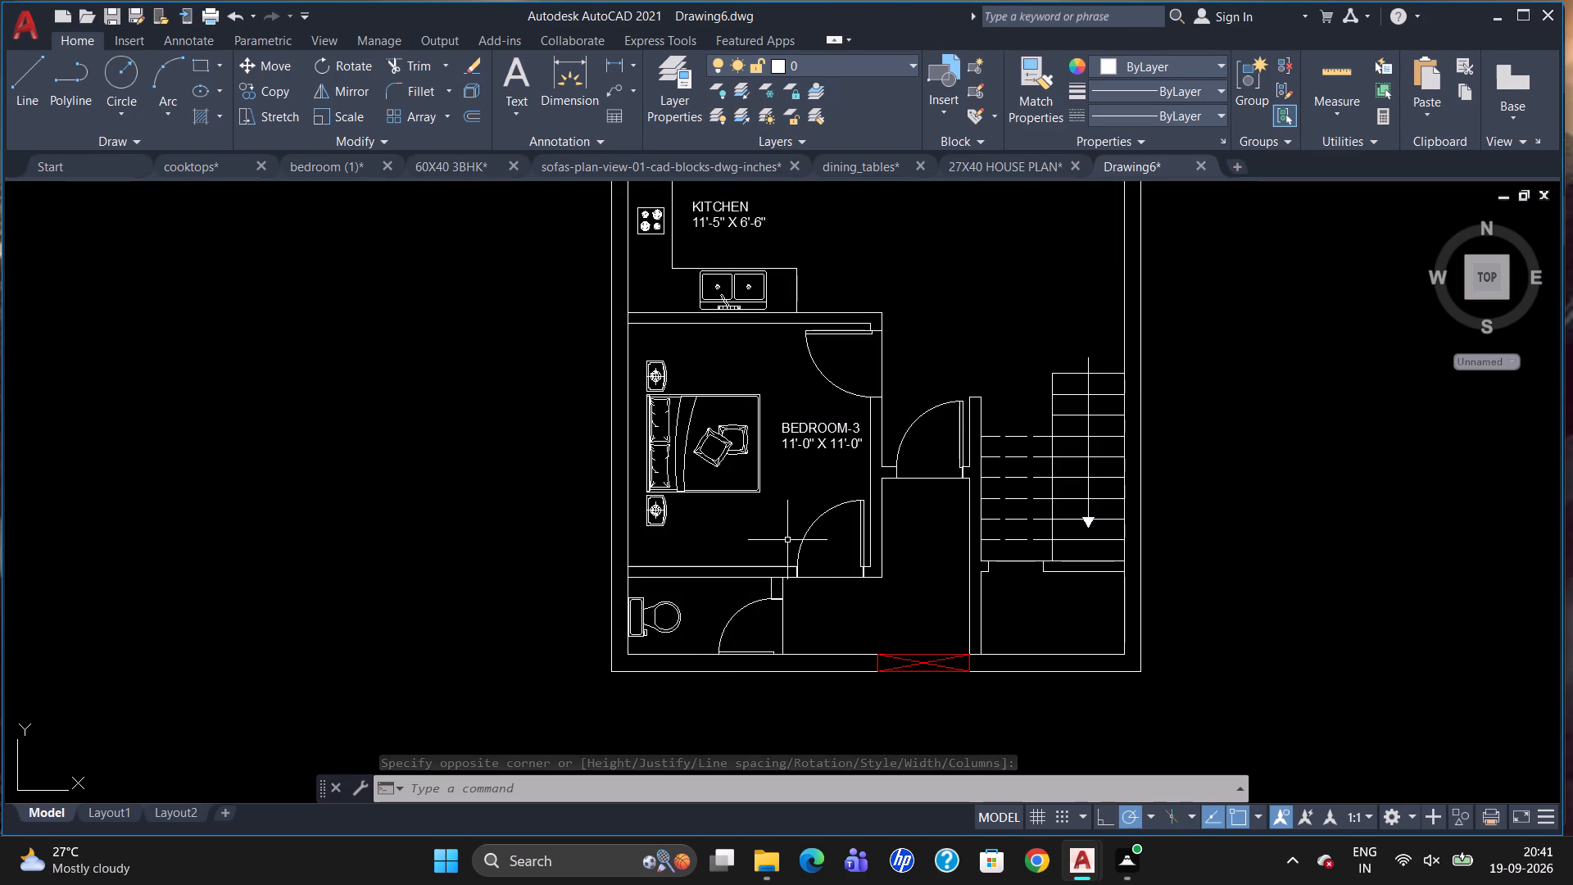
Add 5" high multiline text beside the WC in the room below Bedroom-3, reading TOILET and 6'-6" X 3'-9" below it.
scroll(715, 624, "up", 1)
key("t")
key("Return")
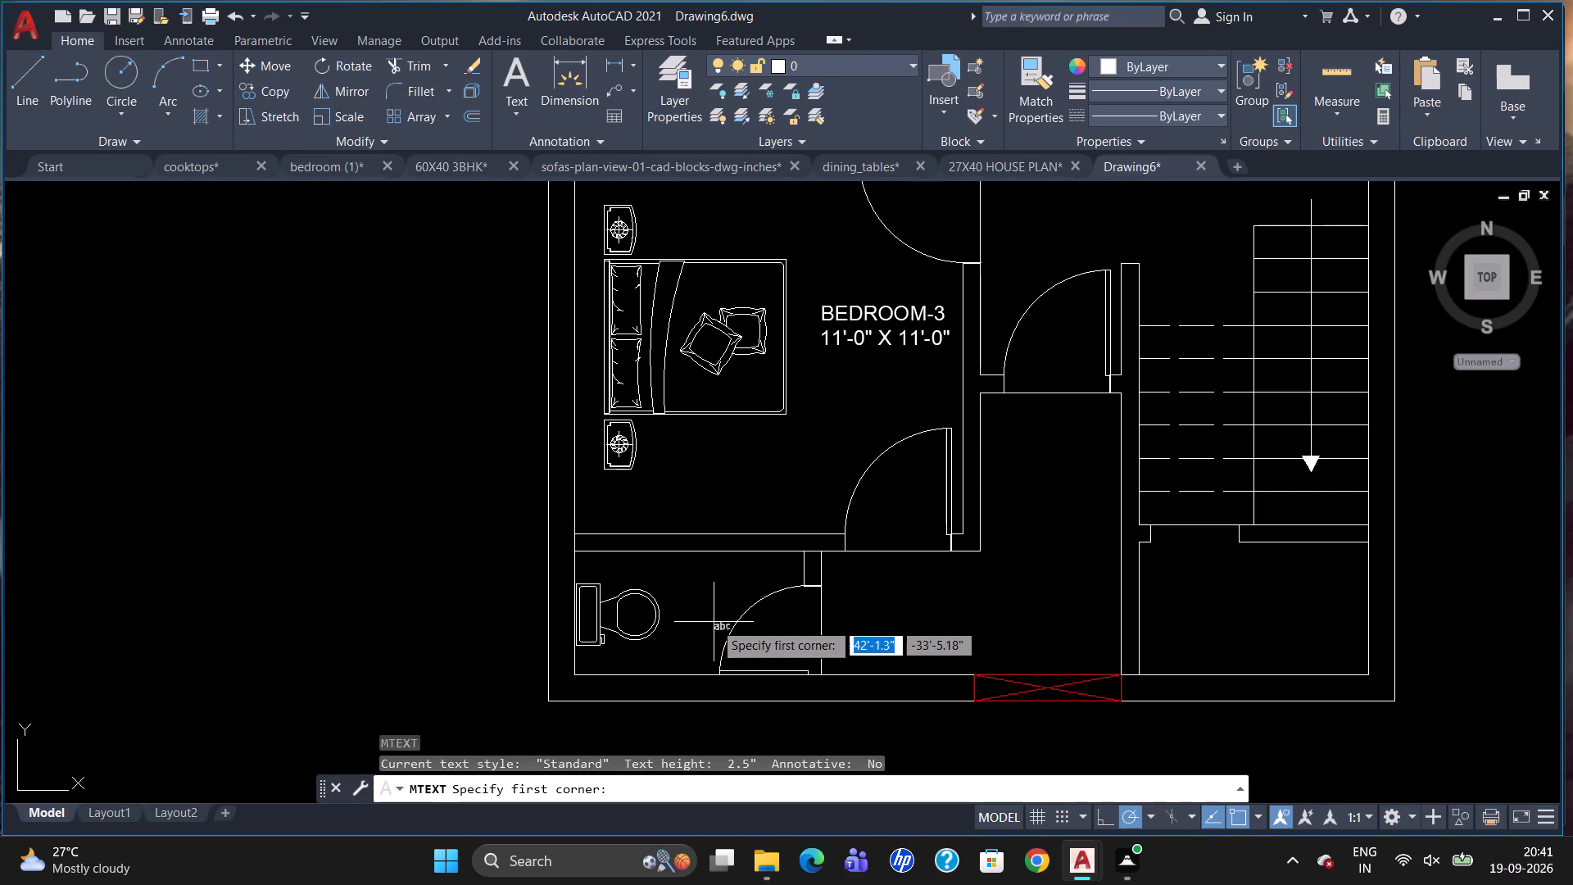
scroll(553, 624, "up", 1)
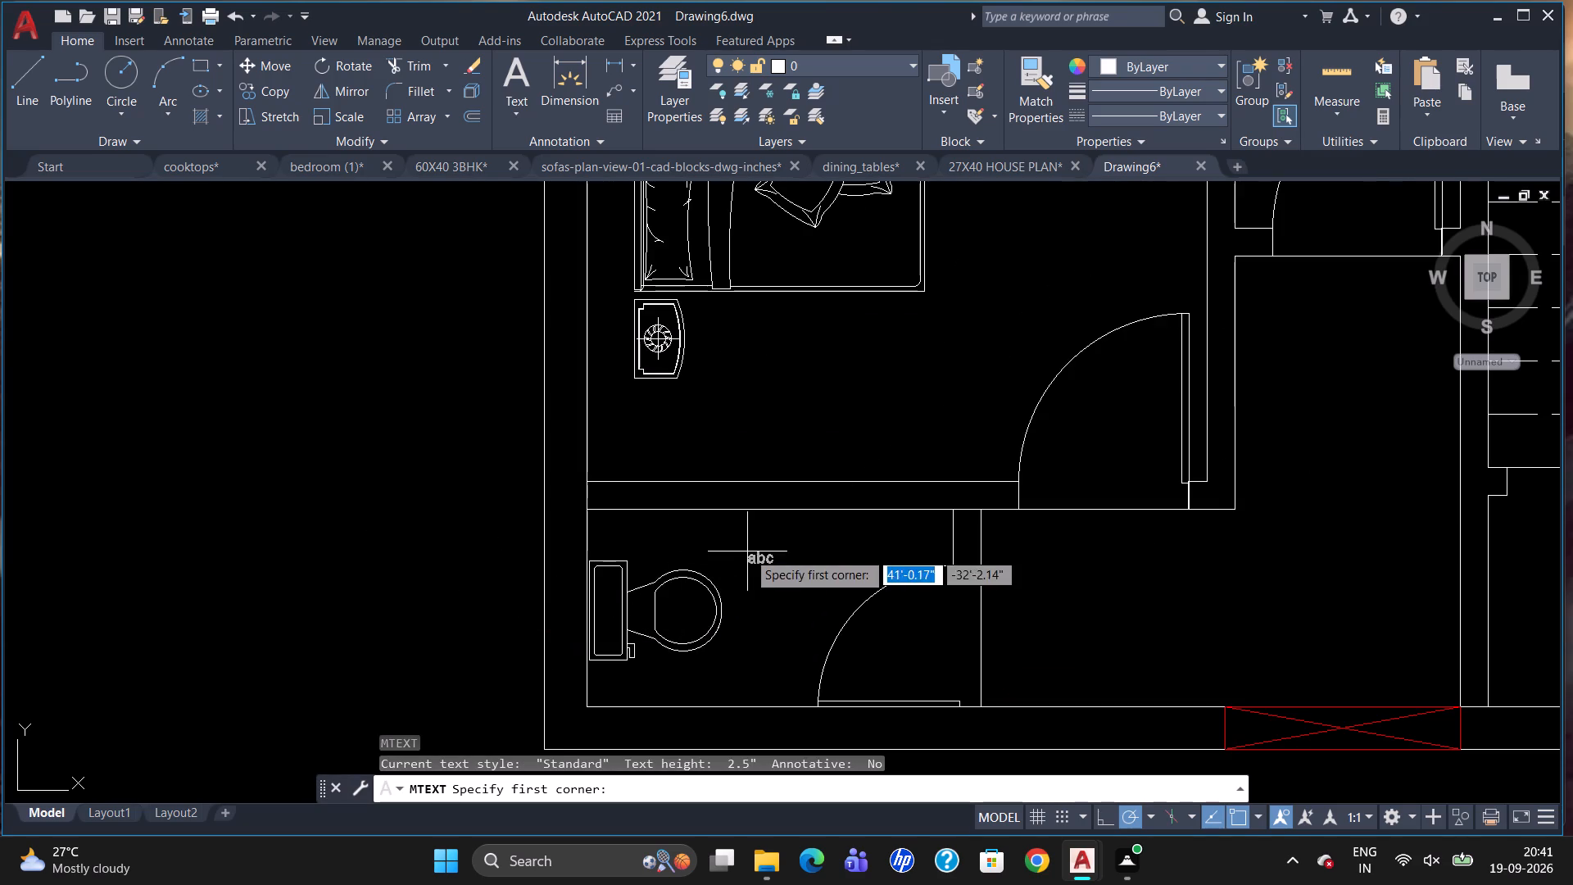
left_click_drag(749, 543, 773, 588)
left_click_drag(836, 574, 837, 583)
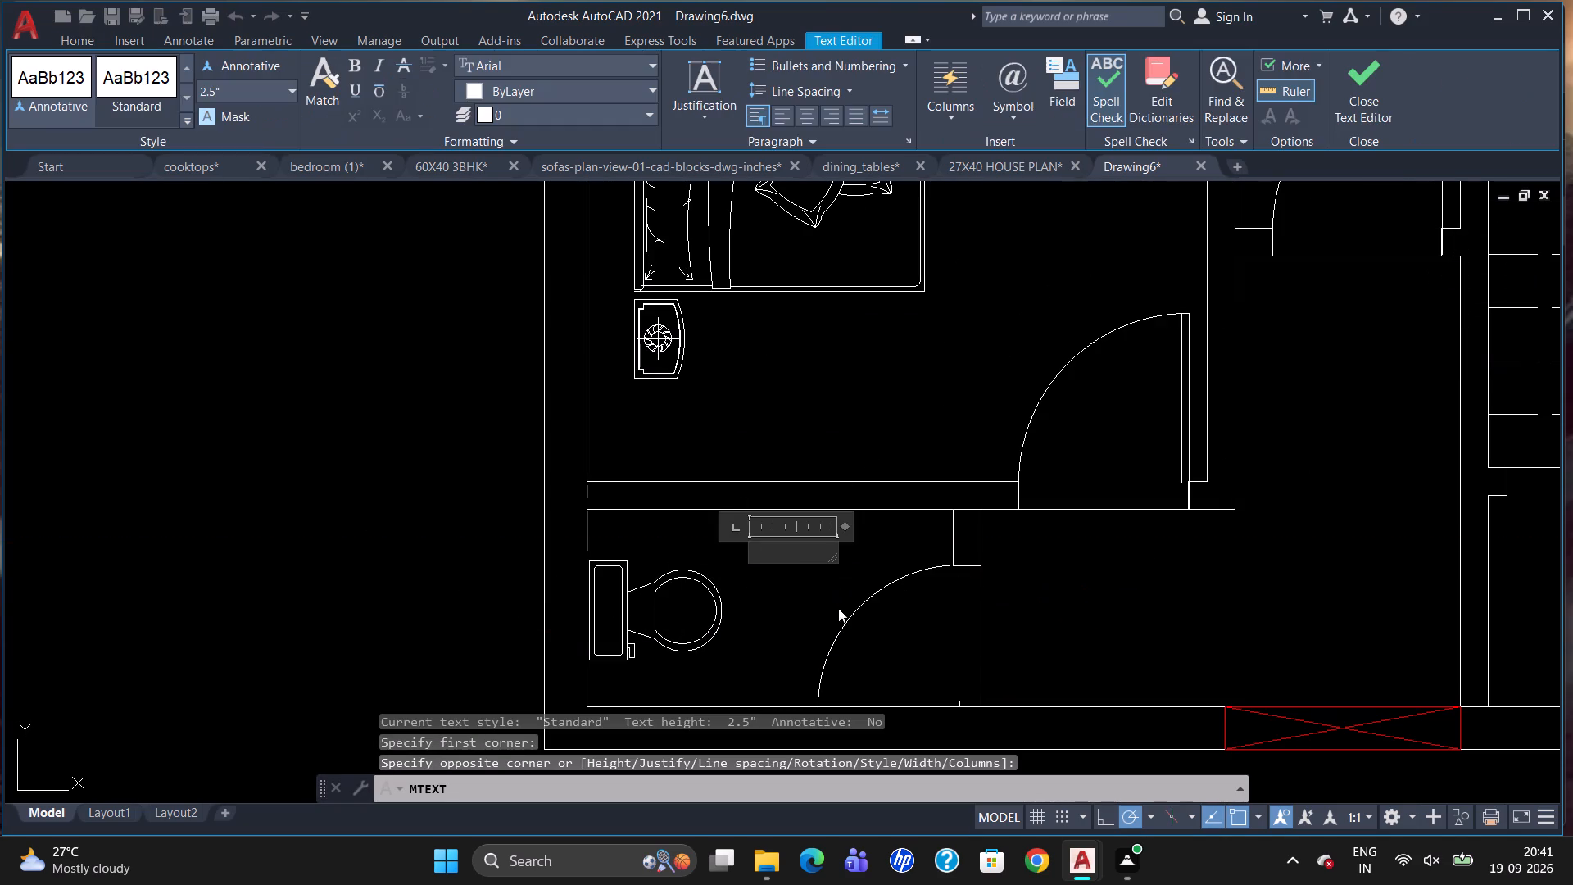
left_click(246, 93)
key("BackSpace")
key("t")
key("BackSpace")
key("5")
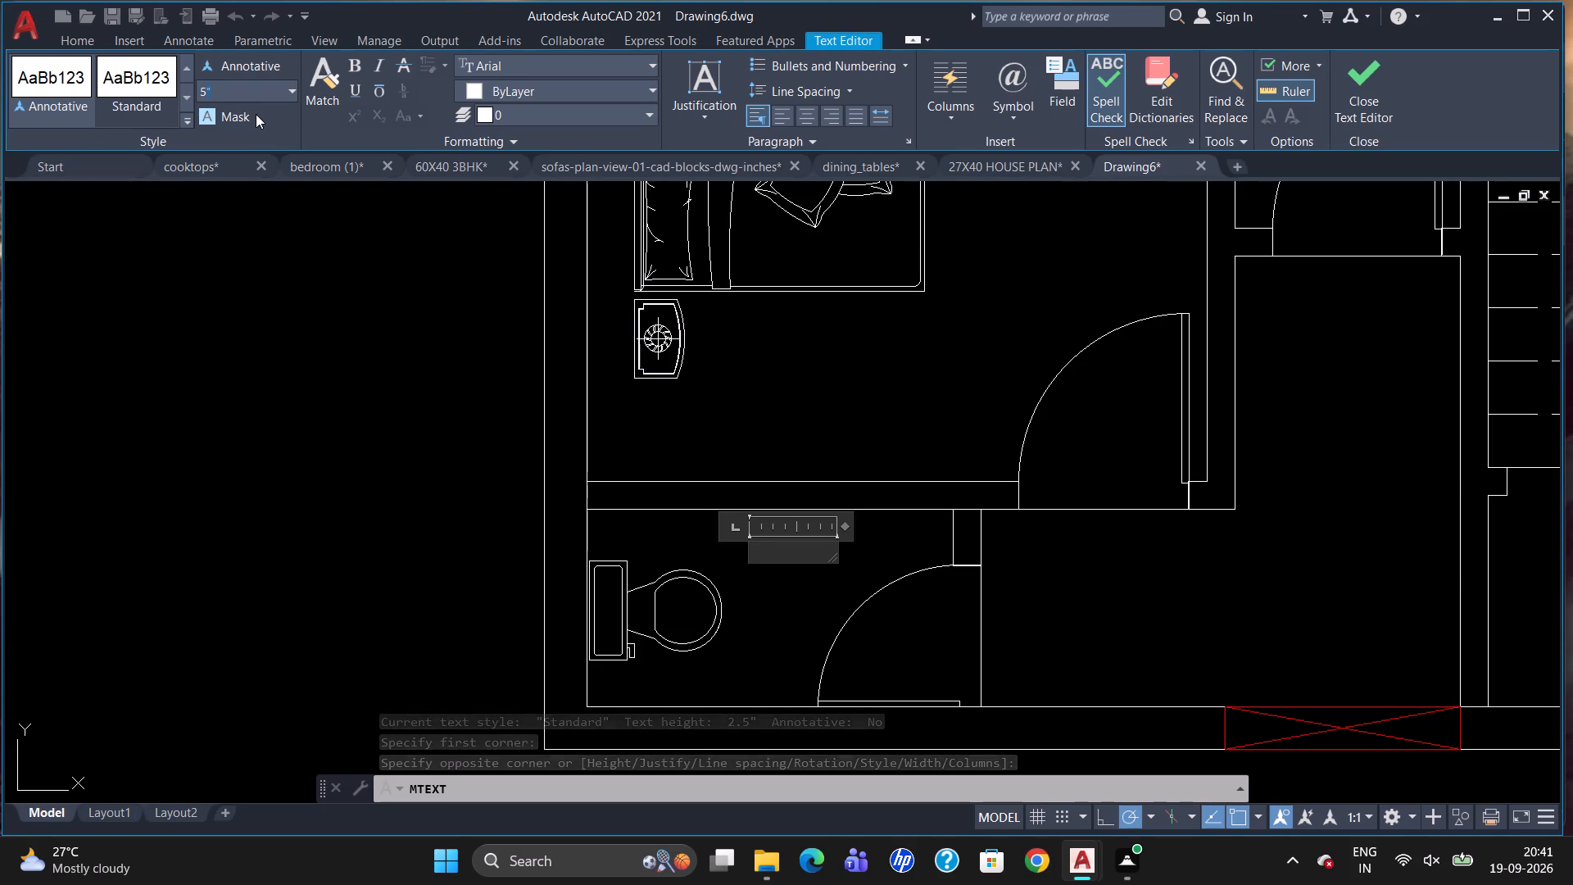
type("TOIL")
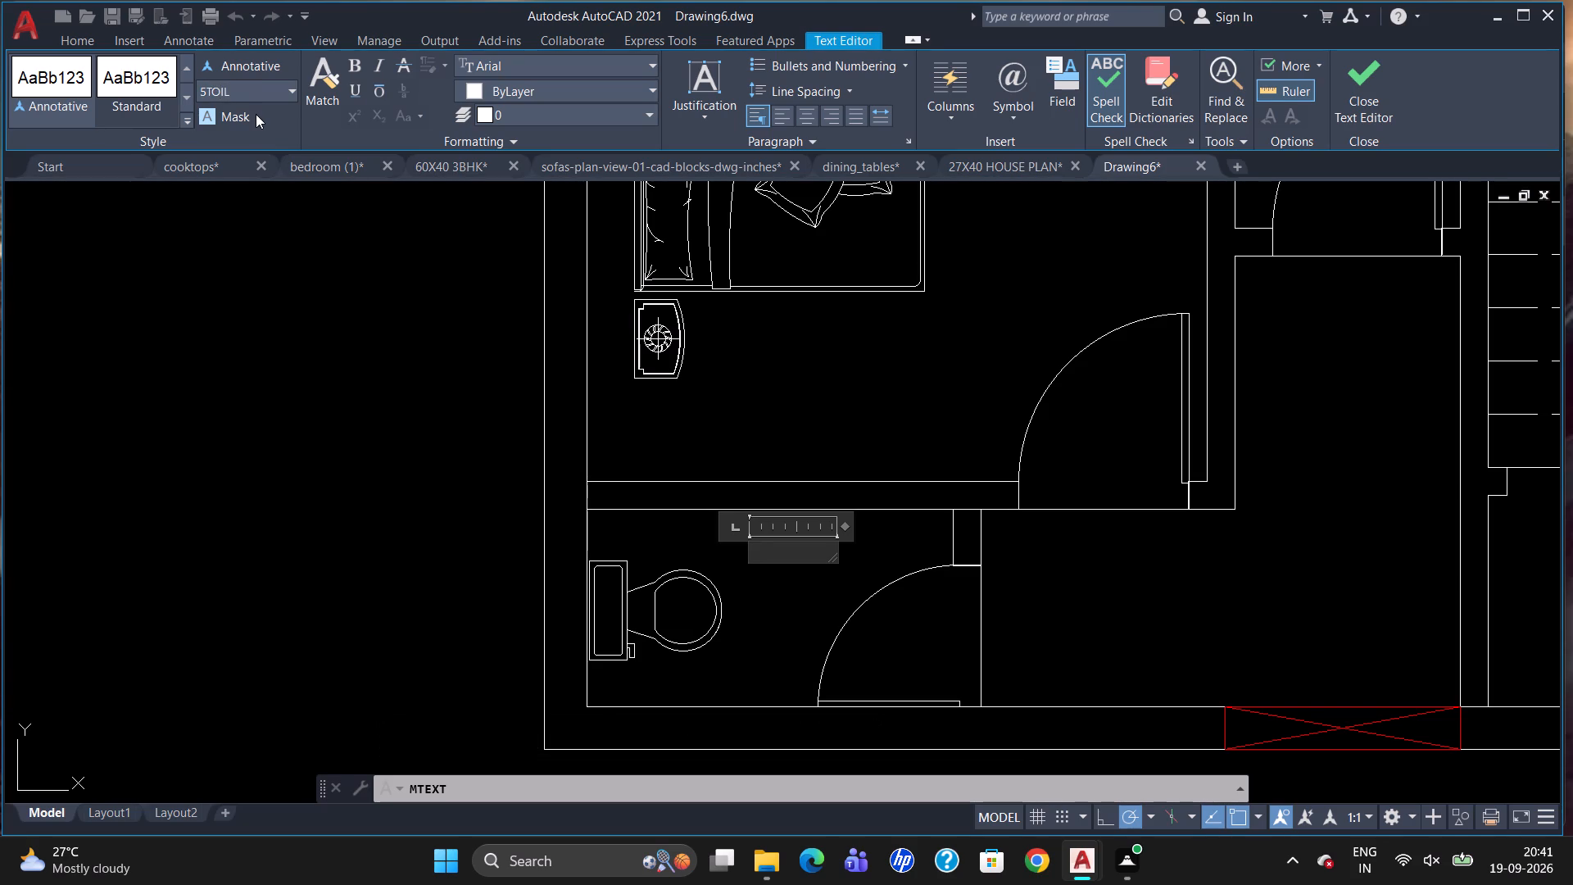
key("BackSpace")
key("BackSpace")
key("BackSpace")
key("BackSpace")
key("Return")
type("TOILET")
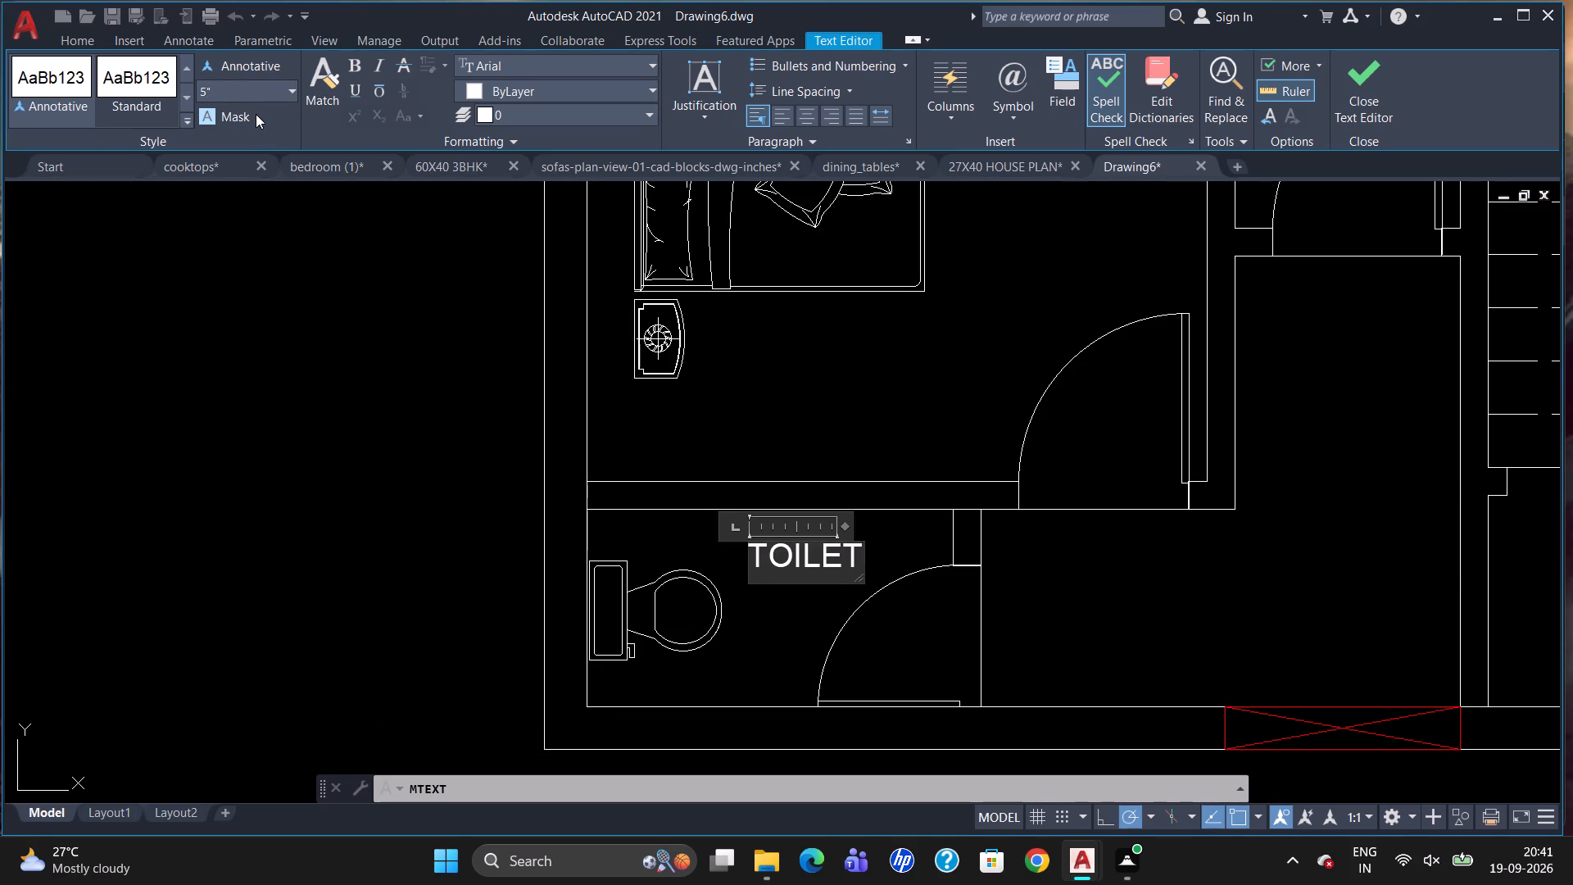
key("Return")
type("6'-")
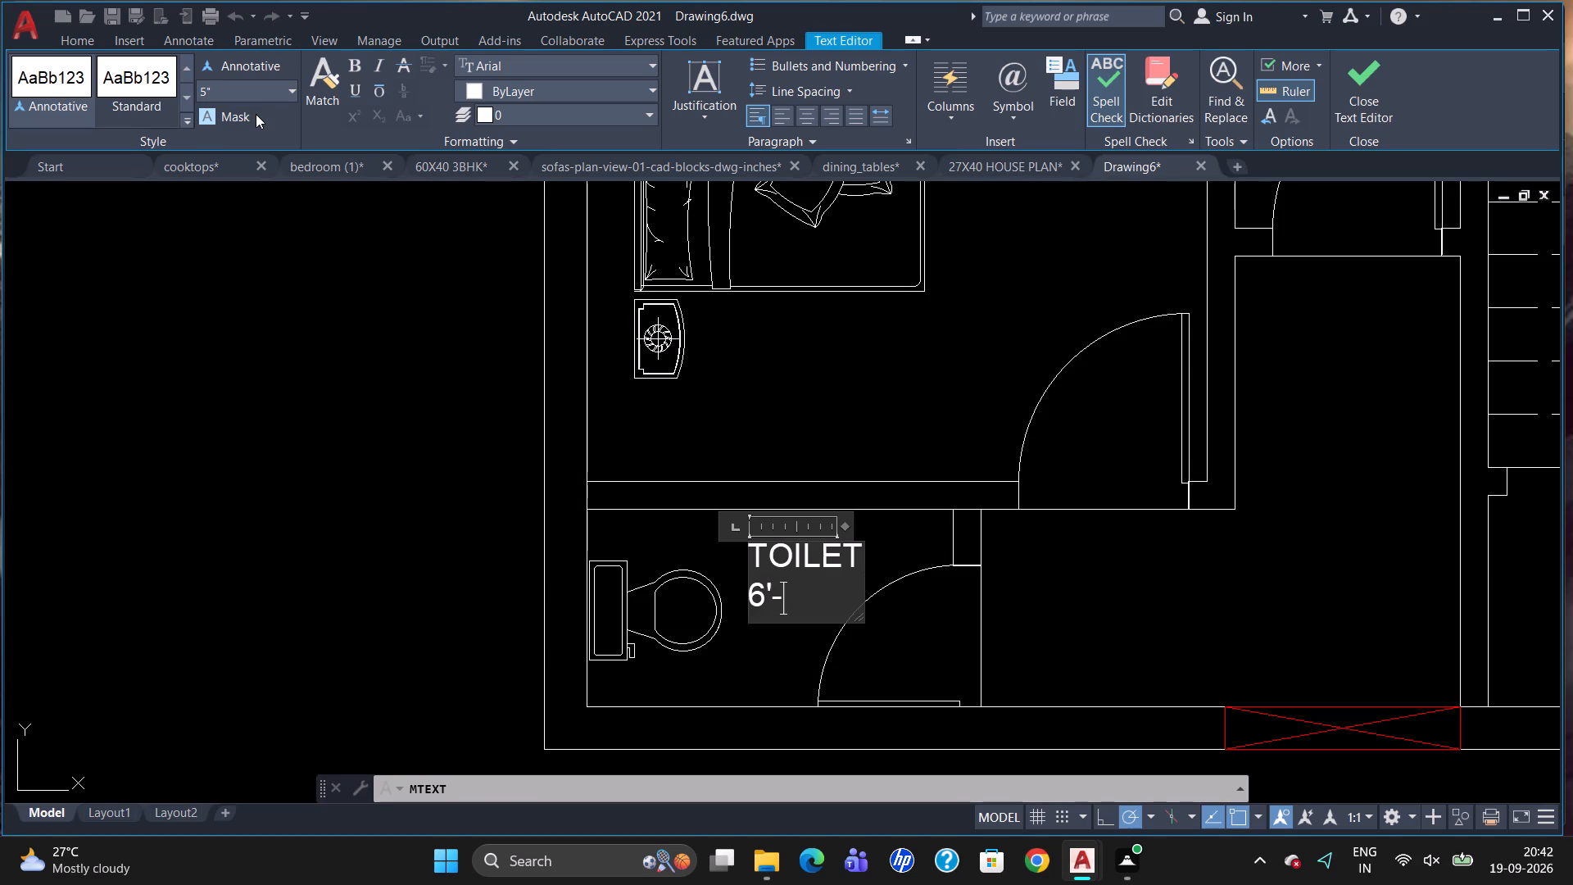
type("6\" X 3'-9\"")
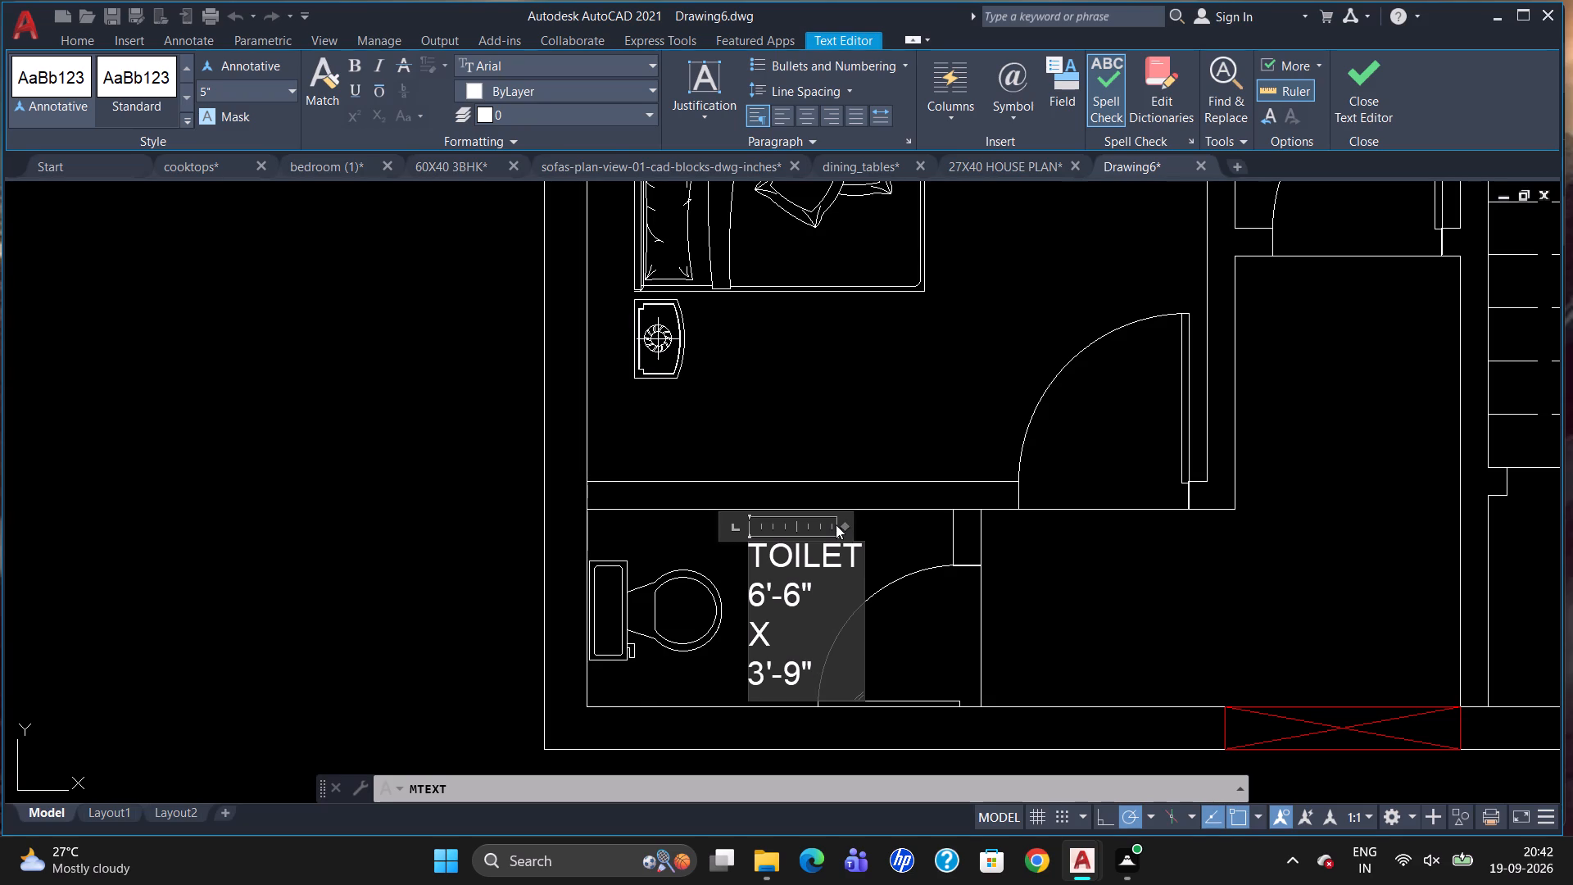
Widen the TOILET label's text frame to about 3'-7" so that 6'-6" X 3'-9" fits on one line, and finish the label.
scroll(839, 522, "up", 2)
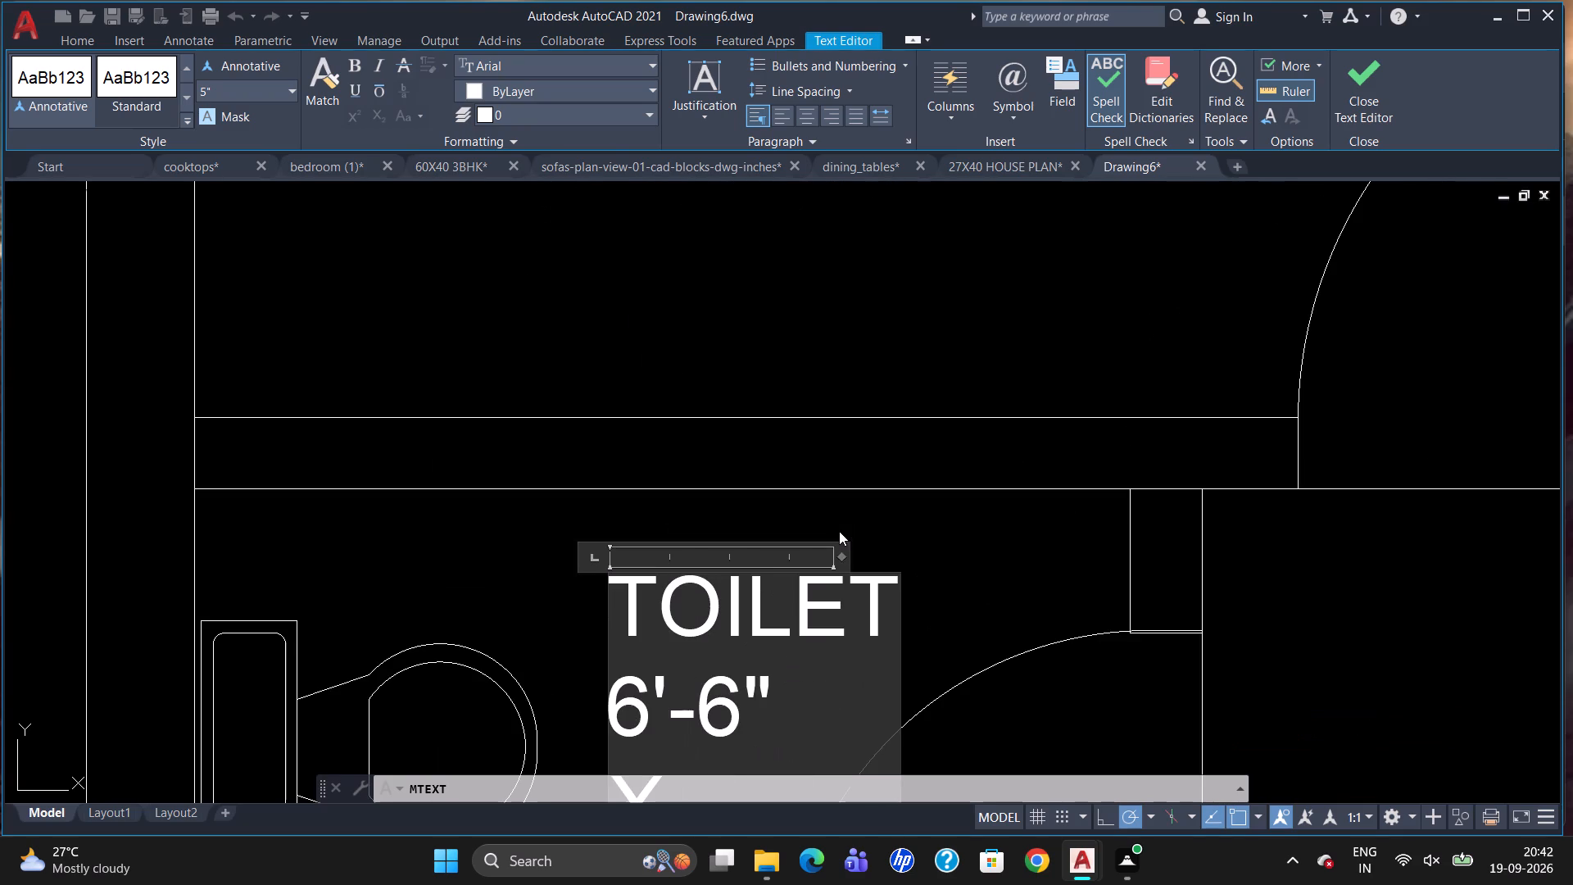
left_click_drag(842, 556, 937, 557)
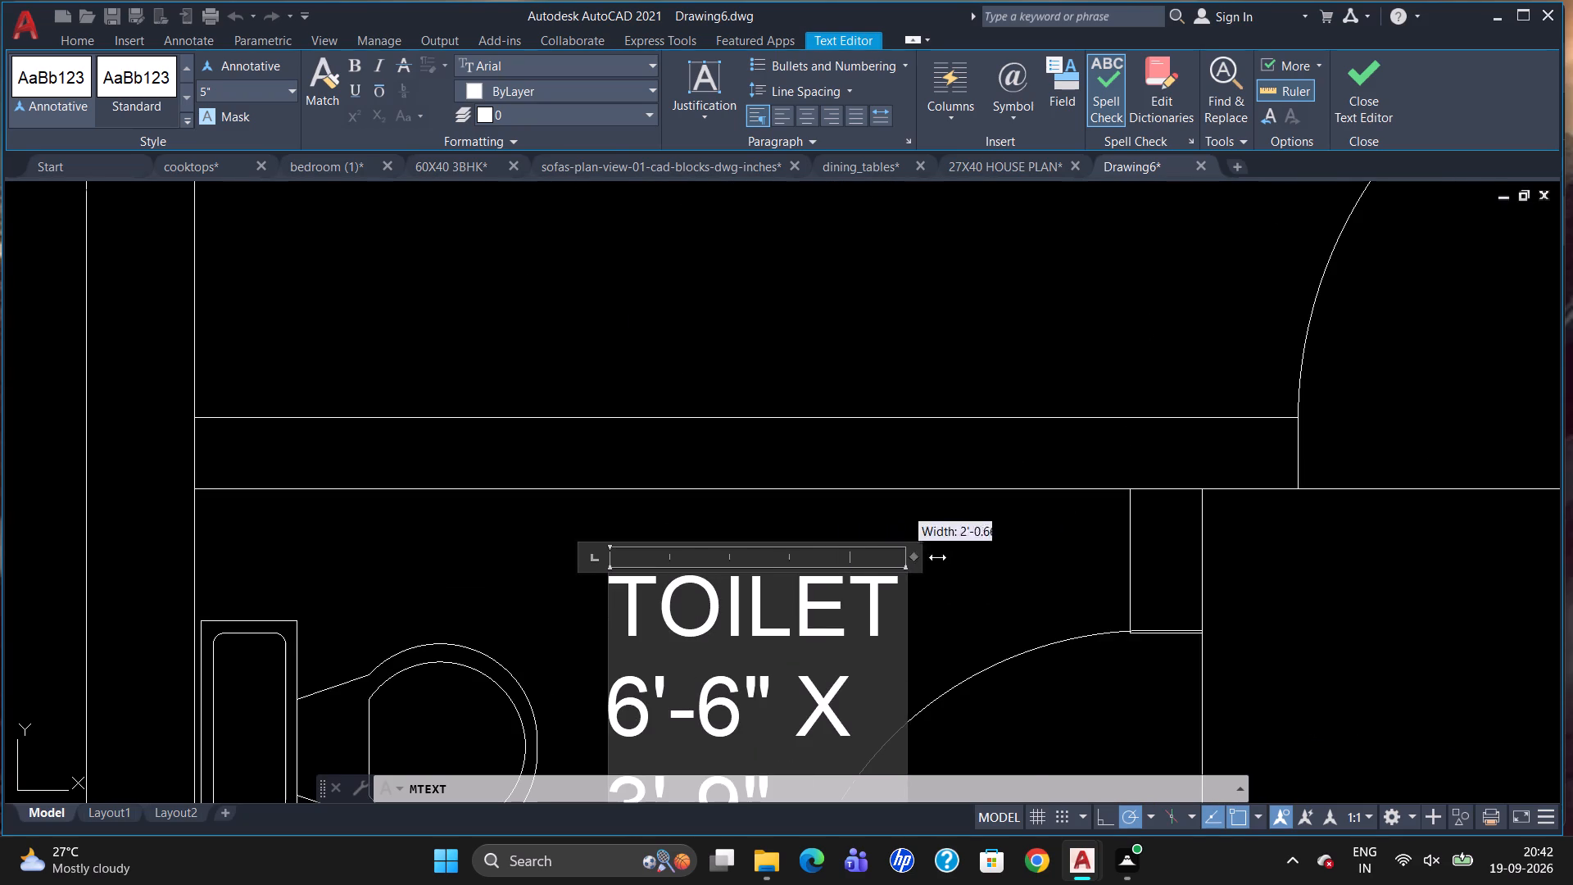
left_click_drag(937, 557, 1014, 538)
scroll(877, 455, "down", 3)
scroll(906, 479, "up", 2)
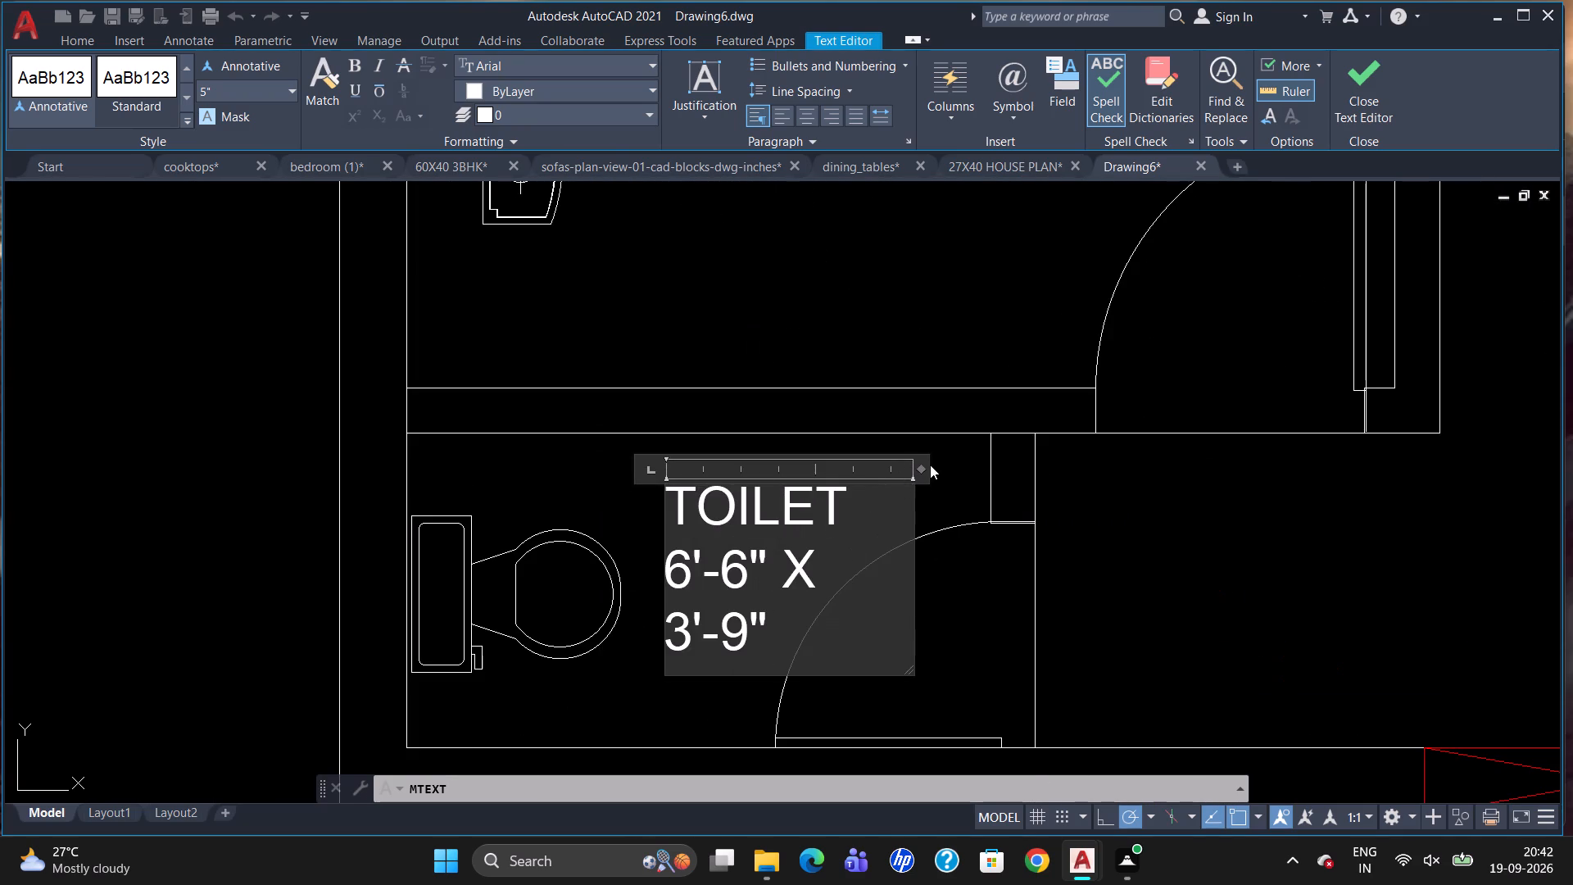
scroll(921, 465, "up", 1)
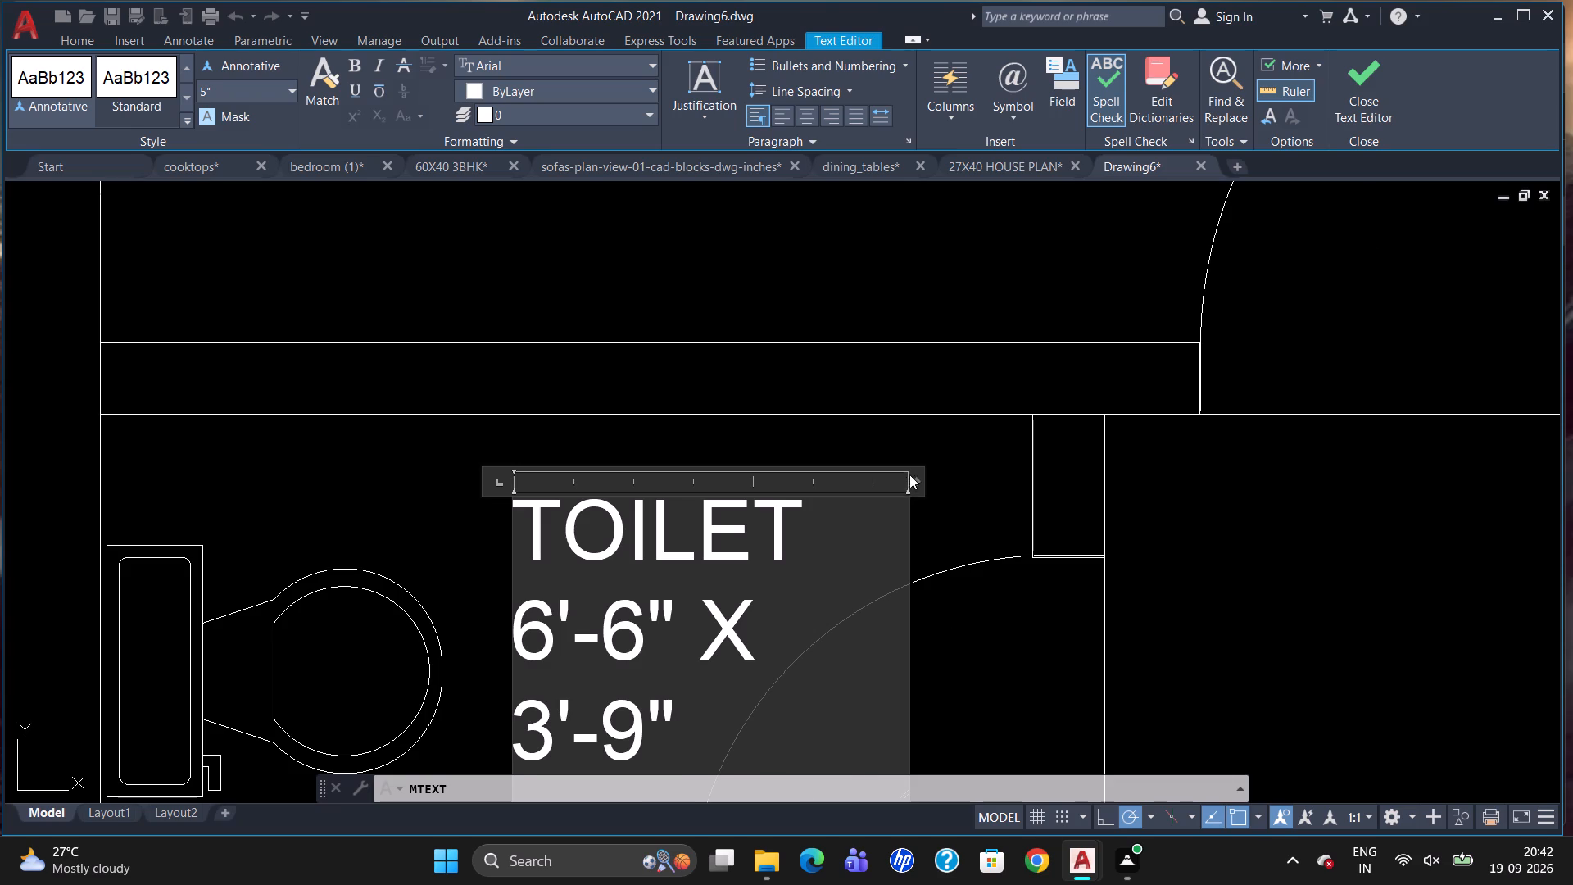
scroll(909, 474, "up", 2)
left_click_drag(911, 520, 1235, 497)
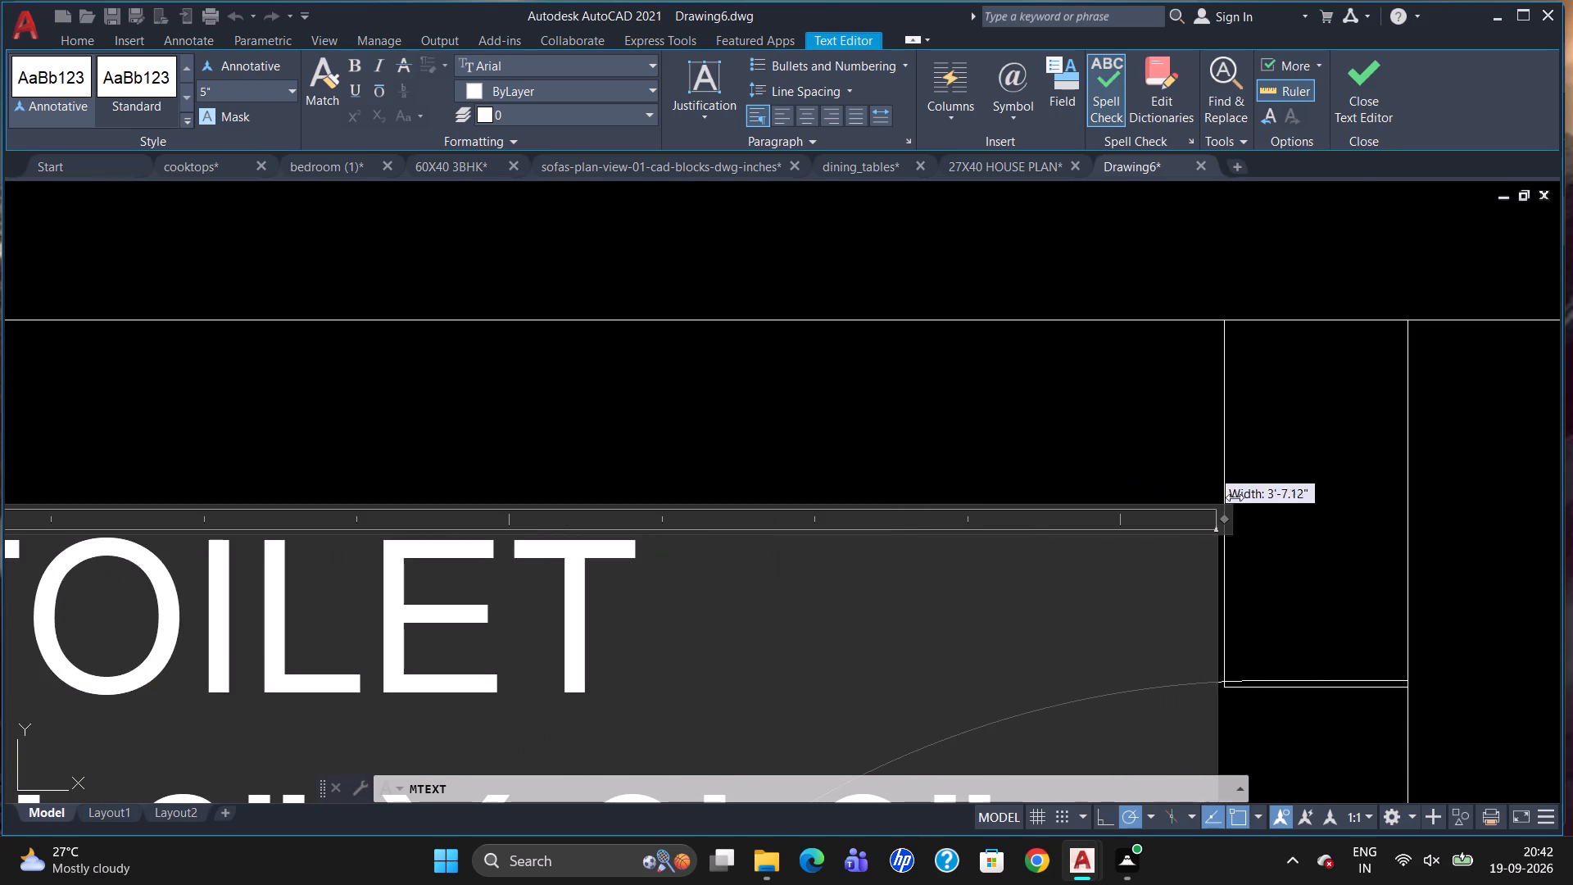
left_click_drag(1235, 497, 1231, 482)
left_click(799, 369)
scroll(796, 356, "down", 5)
scroll(804, 376, "up", 1)
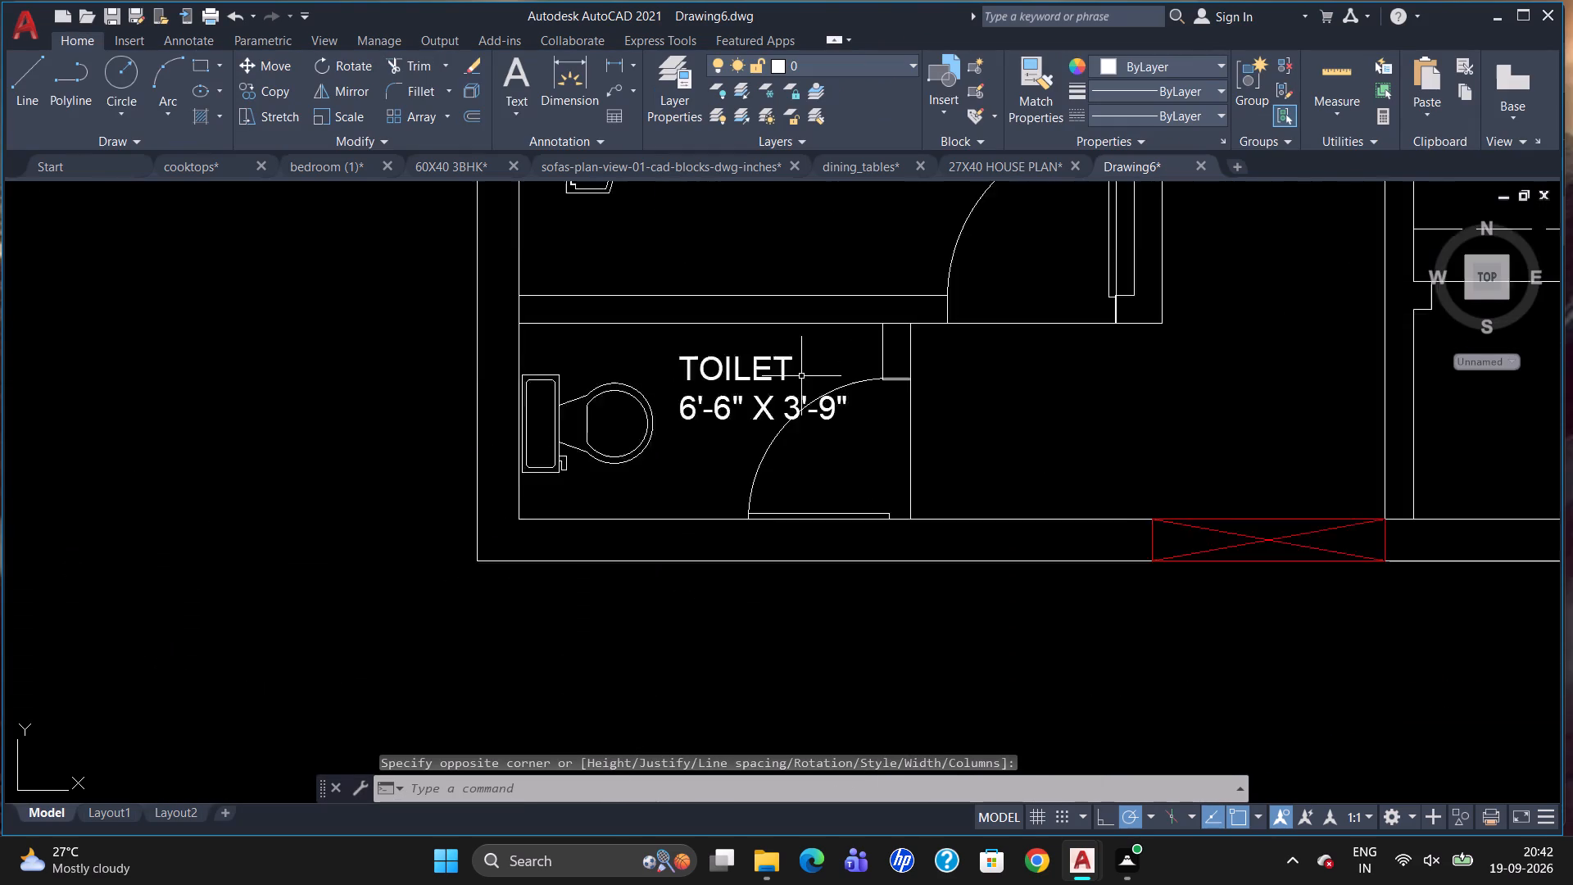
Move the TOILET label up and closer to the WC, away from the door swing.
scroll(801, 376, "up", 1)
left_click(718, 356)
left_click_drag(685, 360, 677, 361)
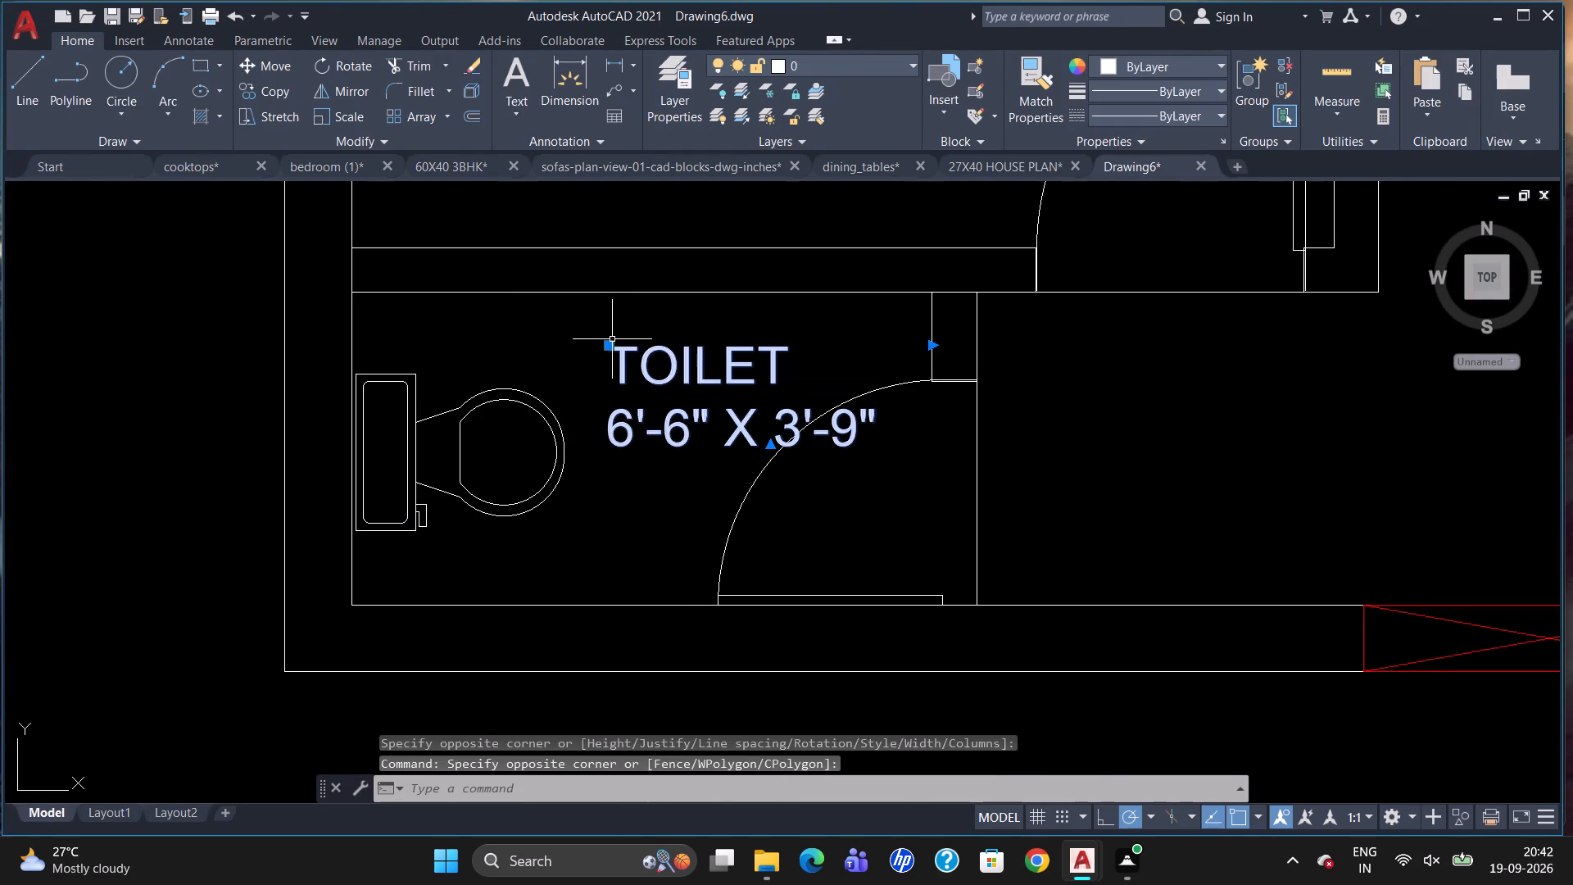
left_click(614, 345)
left_click_drag(551, 320, 551, 328)
key("Escape")
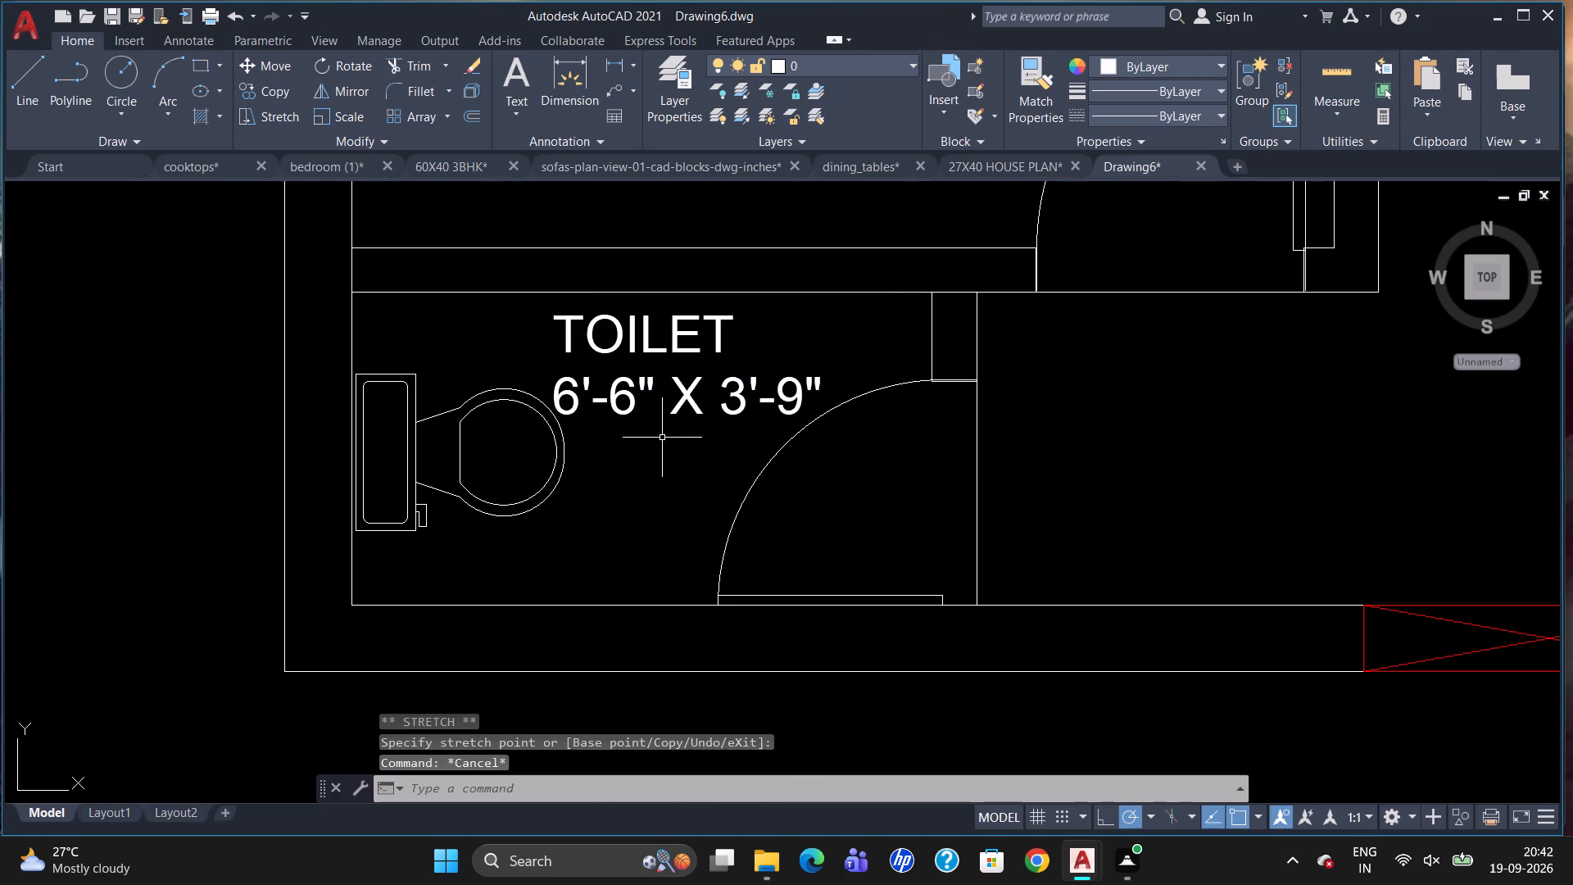
Label the entrance area beside the toilet with 5" high multiline text reading PORCH and 8'-8" X 3'-9" below it.
scroll(887, 334, "down", 1)
scroll(729, 386, "down", 2)
scroll(1058, 297, "up", 1)
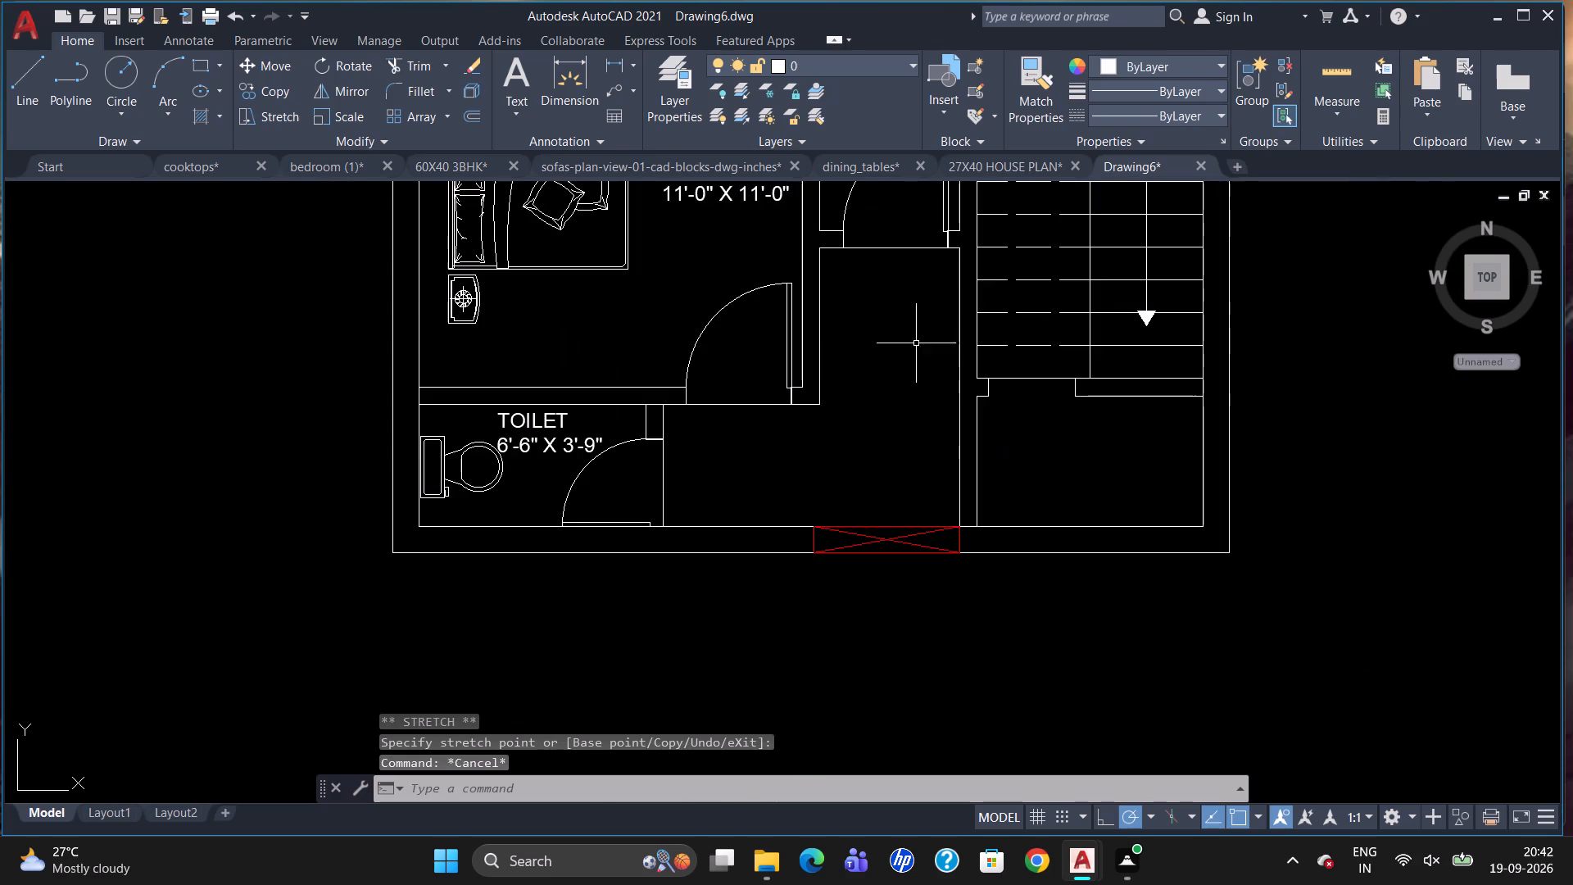
scroll(886, 453, "down", 1)
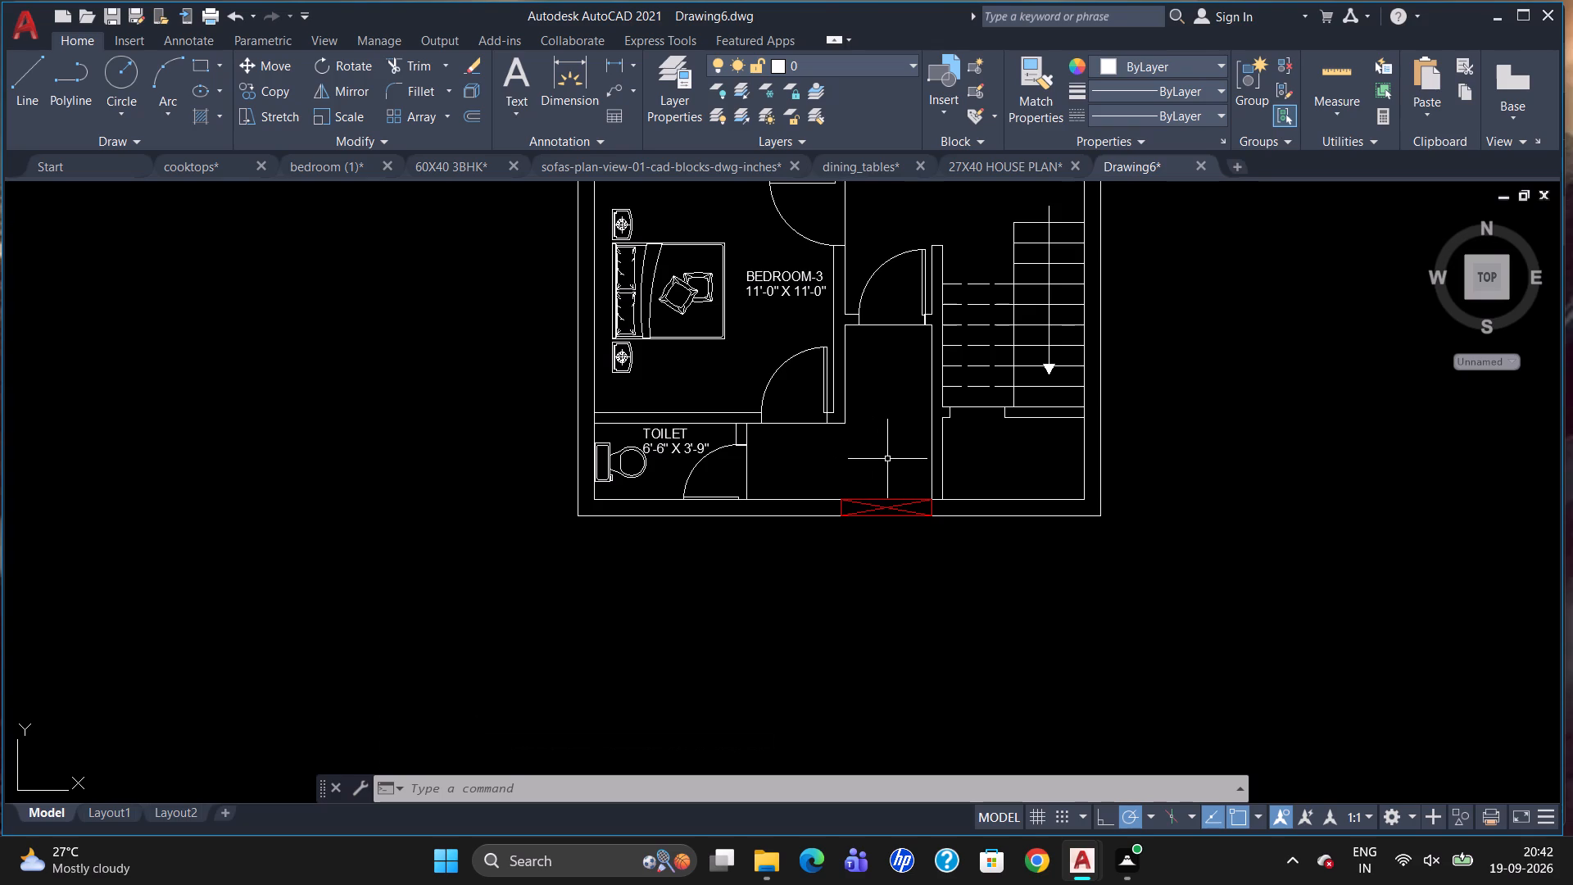
scroll(949, 442, "up", 1)
key("t")
key("Return")
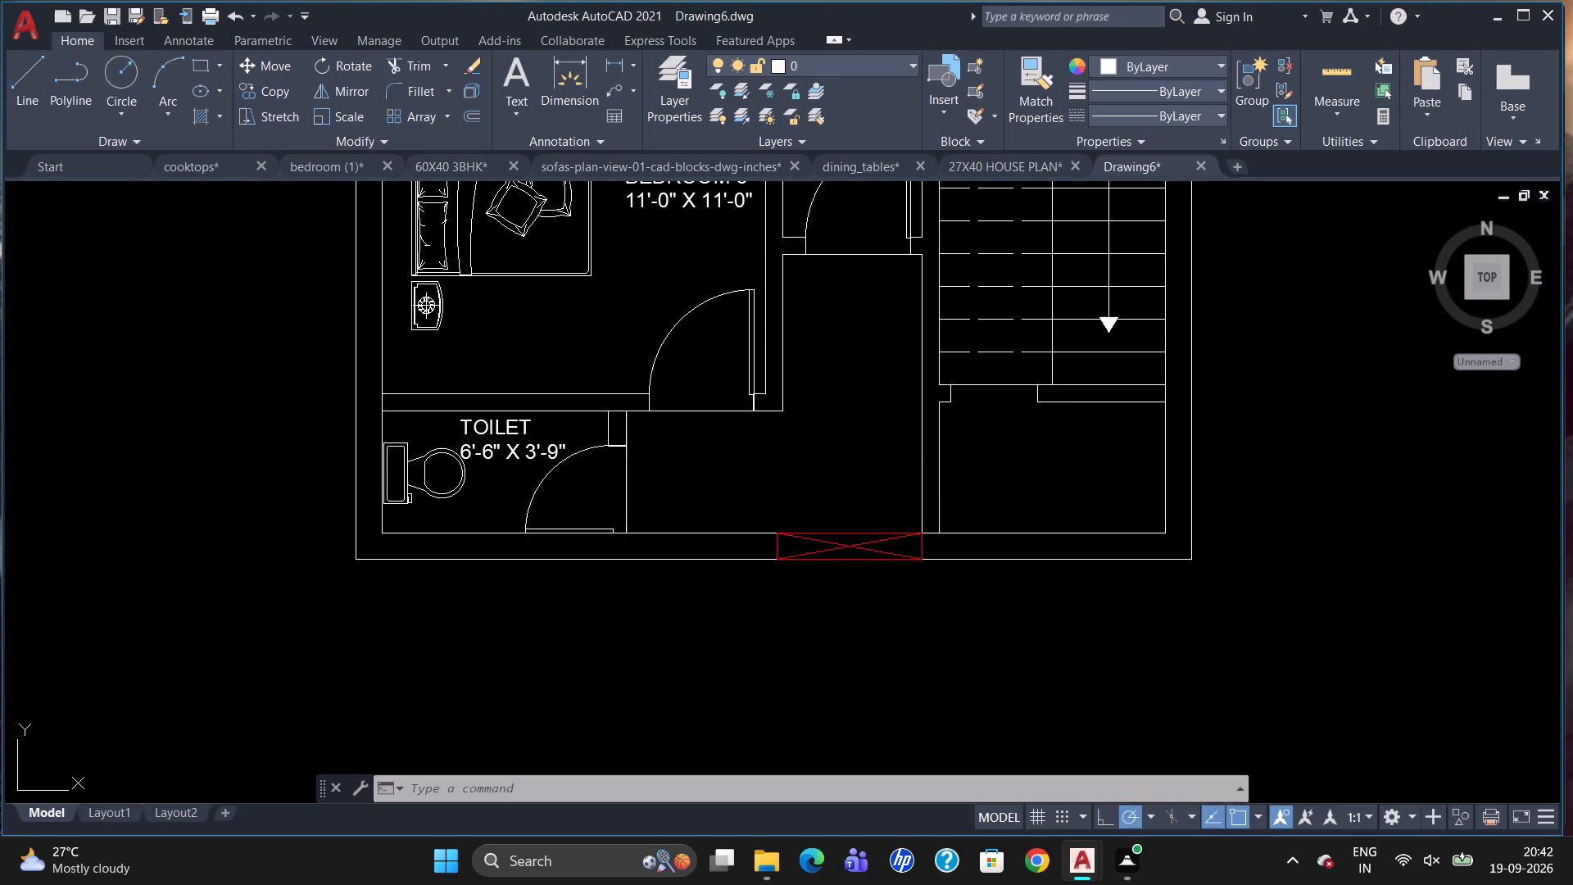
left_click_drag(769, 442, 780, 463)
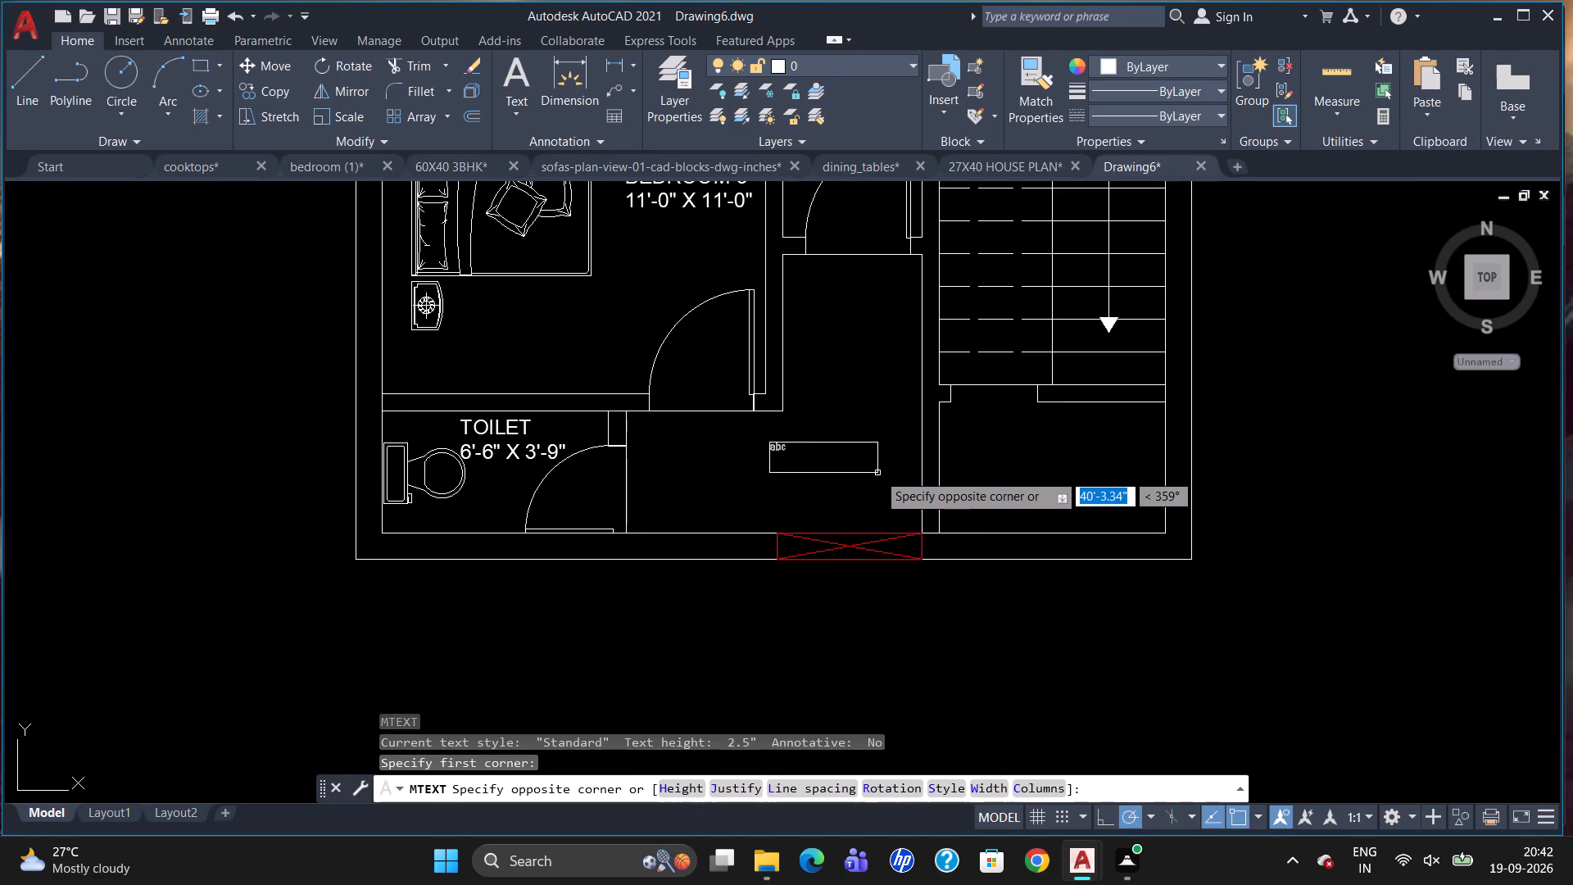
left_click(878, 472)
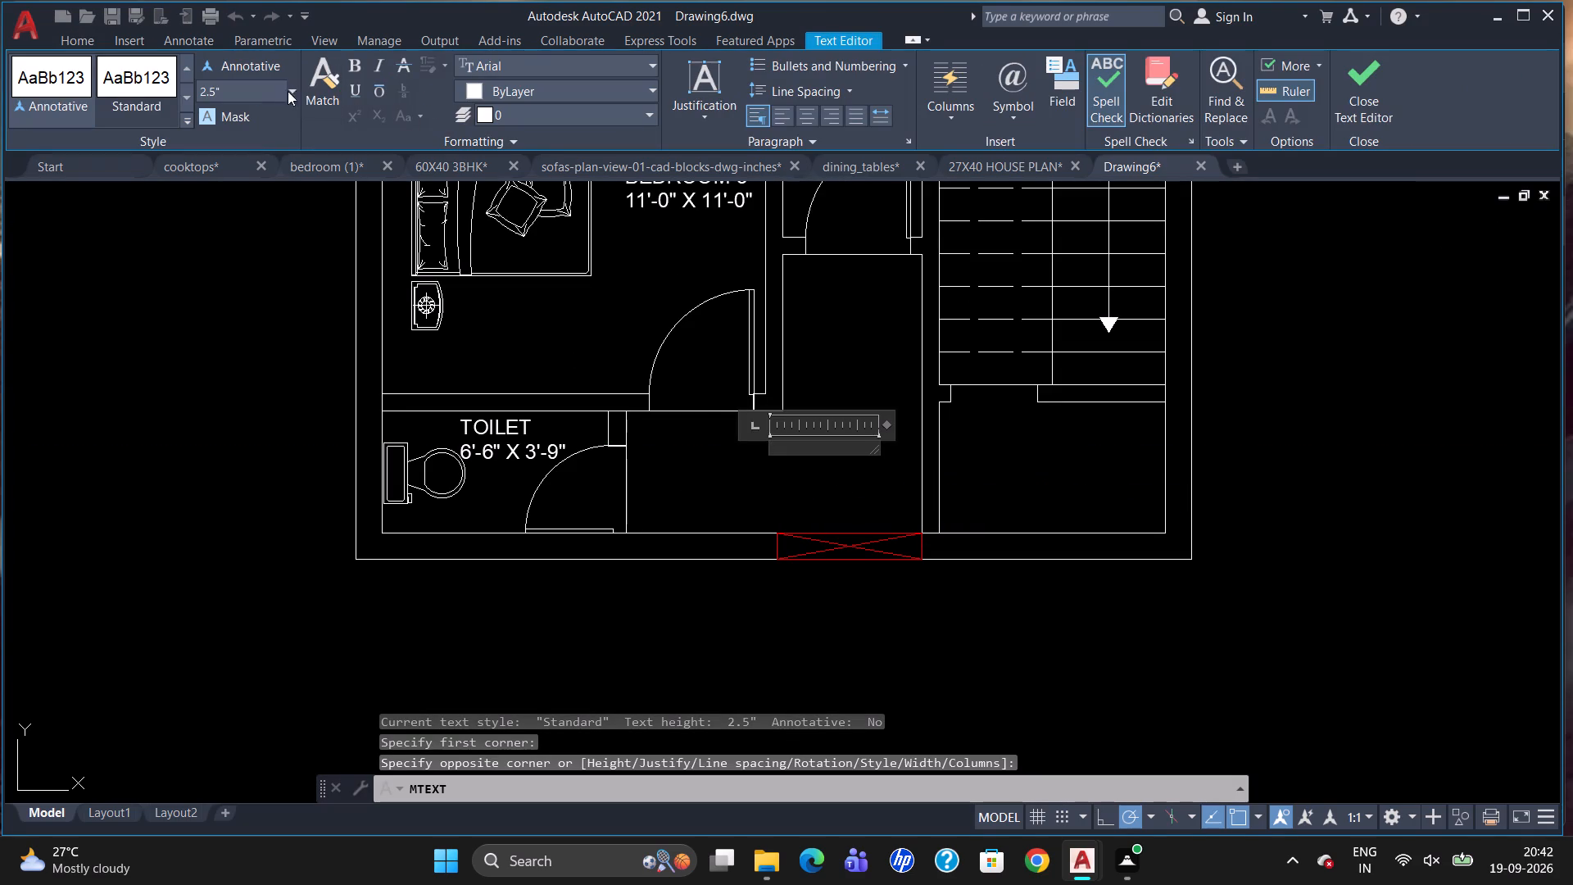
left_click(274, 84)
key("BackSpace")
key("5")
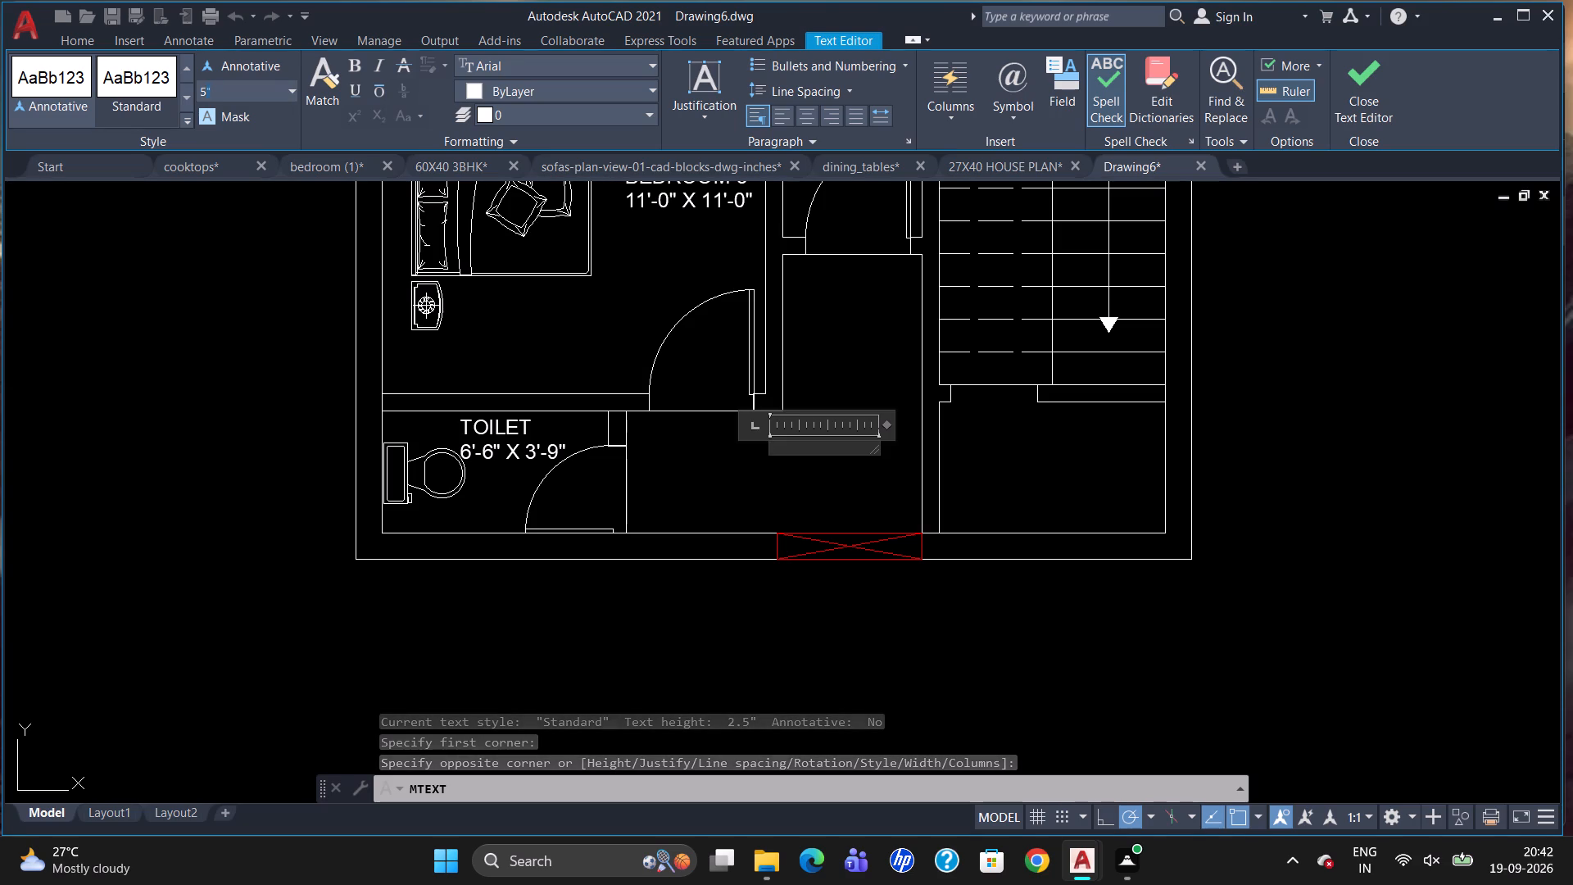
key("Return")
type("PORCH")
key("Return")
type("8'-8\" X 3'-9")
key("shift+quotedbl")
left_click(833, 586)
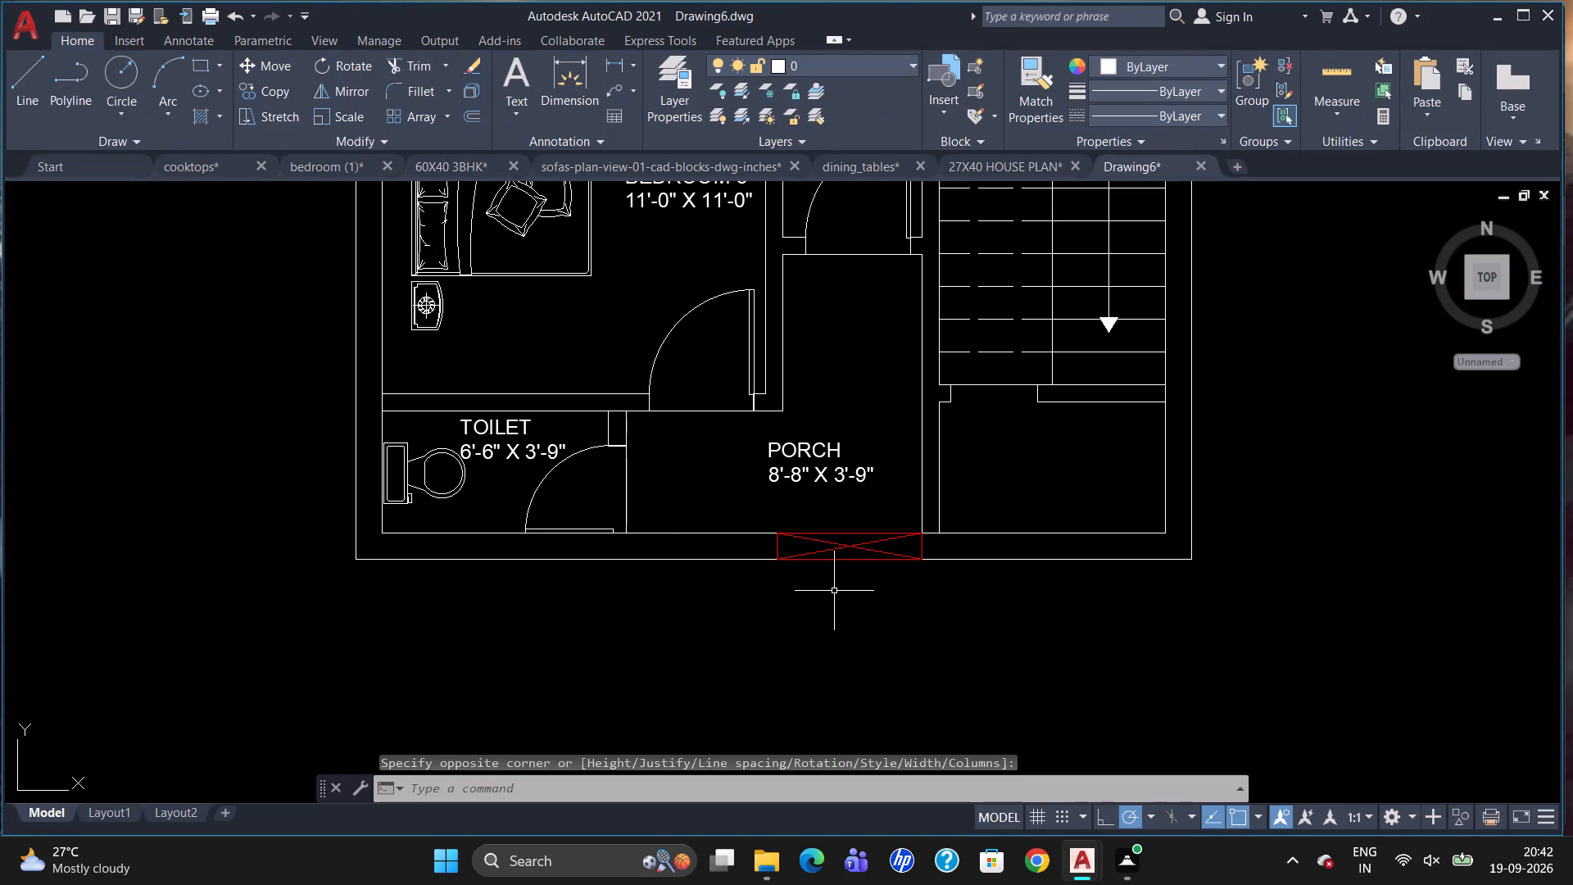
Add a horizontal linear dimension across the passage above the PORCH label, just below the entrance door.
scroll(938, 263, "up", 2)
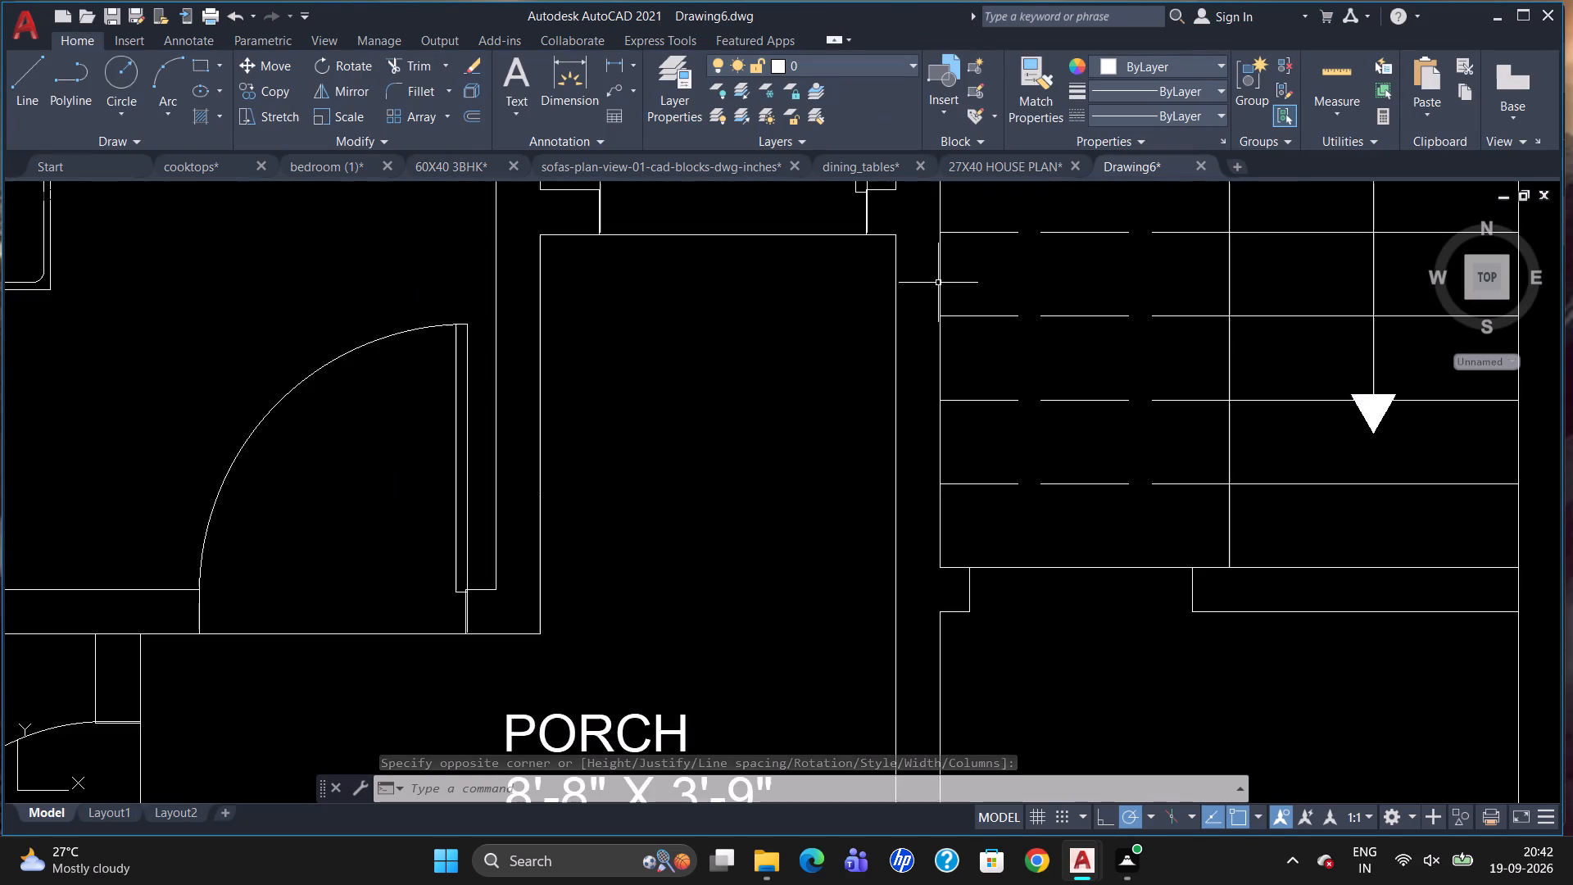
type("DLI")
key("Return")
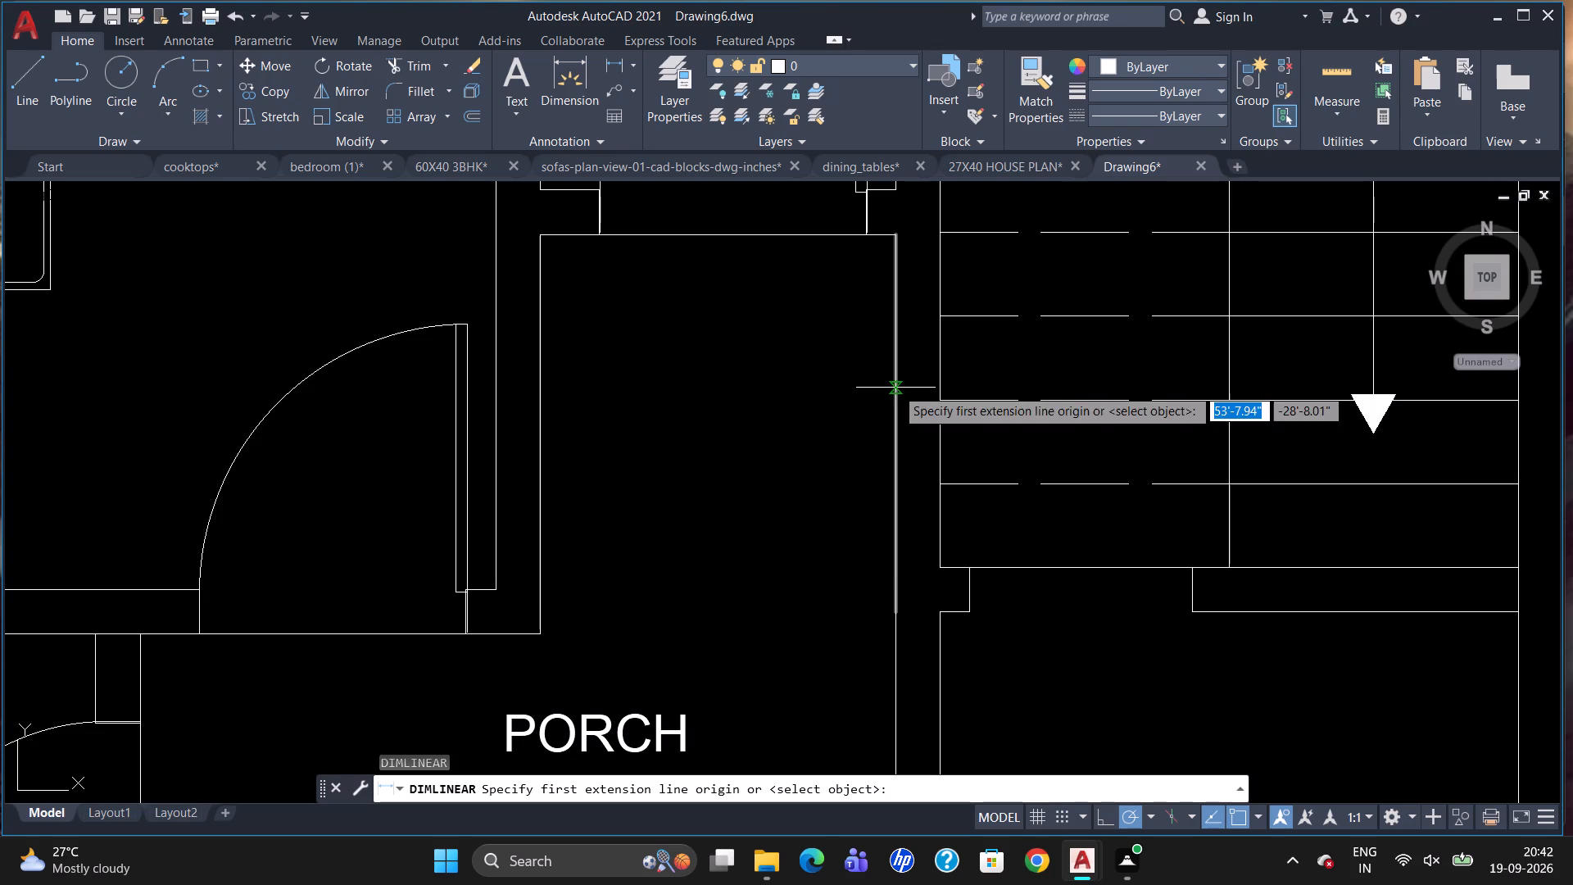
left_click_drag(545, 293, 557, 300)
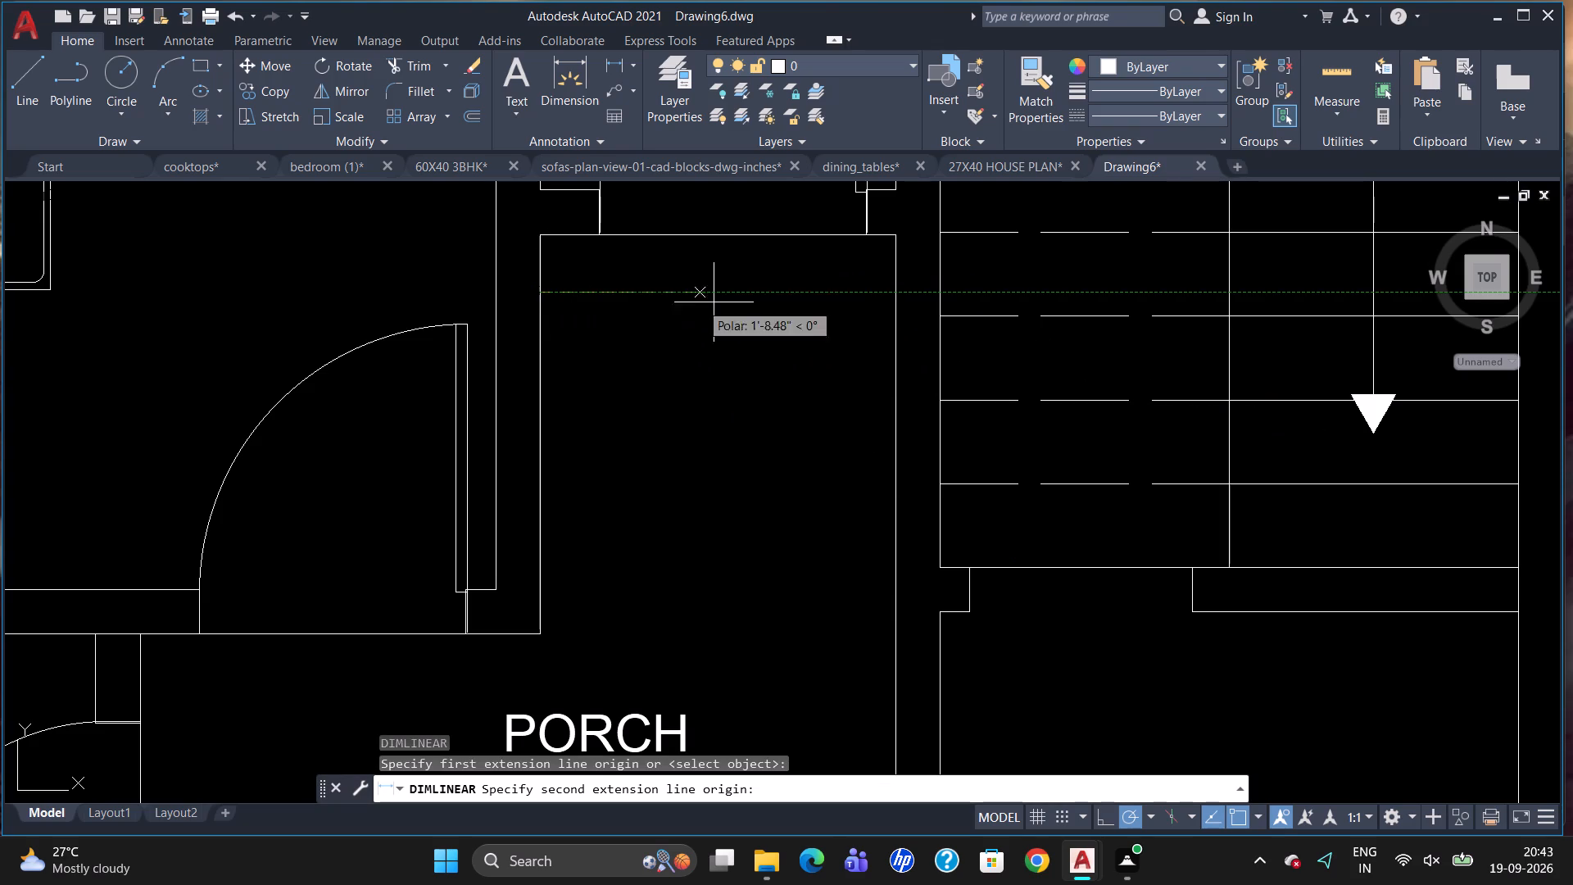
left_click_drag(902, 293, 903, 306)
left_click_drag(899, 311, 891, 320)
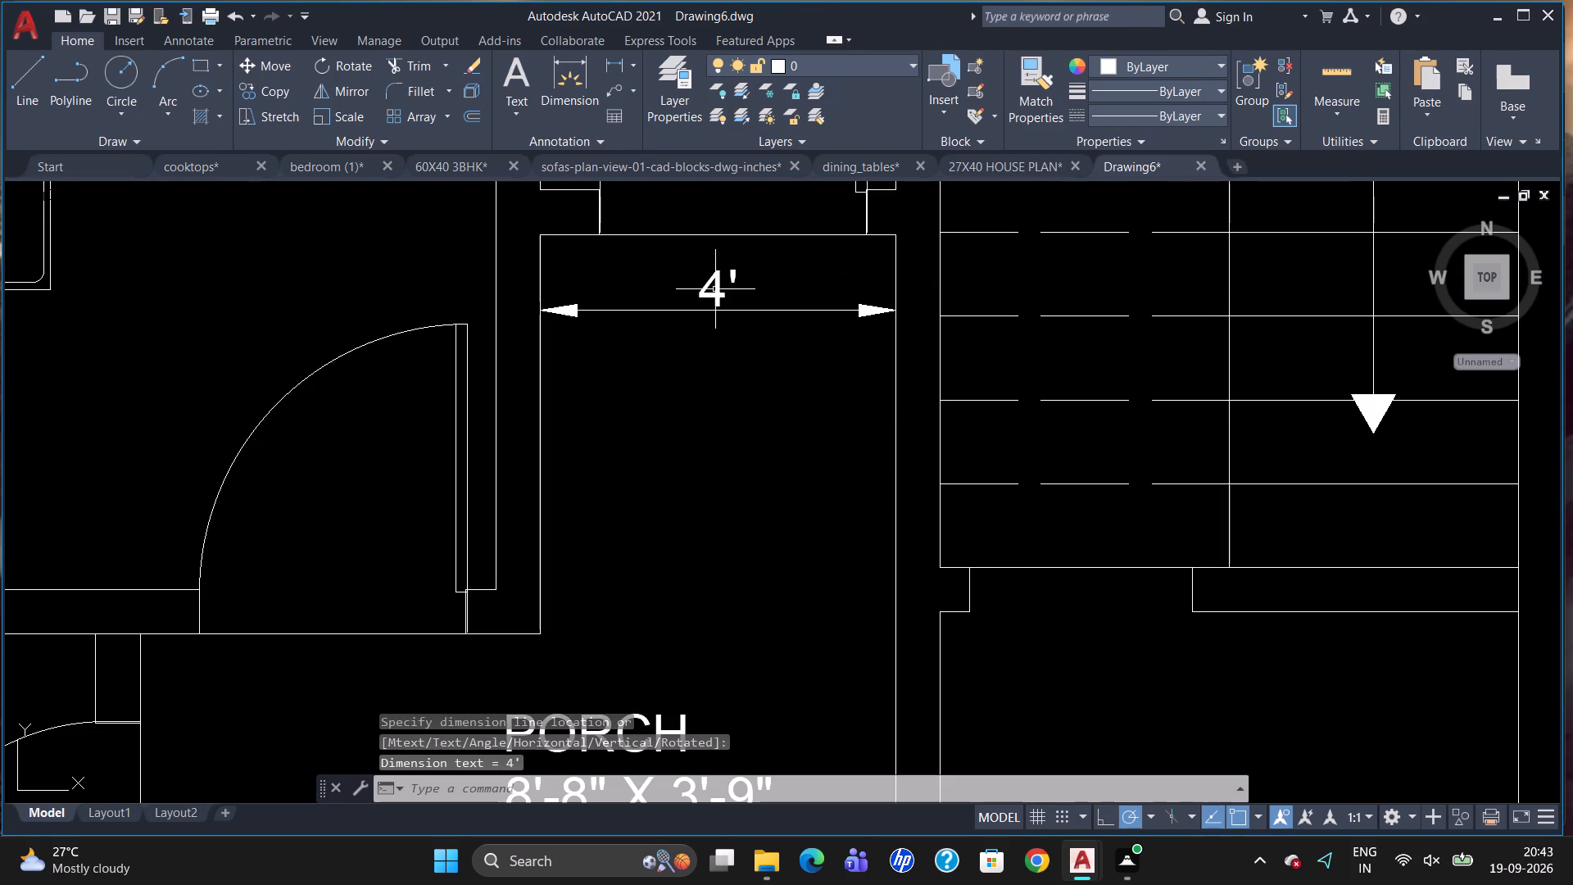
Override the passage width dimension's text with 4'-2" and finish text editing.
double_click(719, 288)
key("Delete")
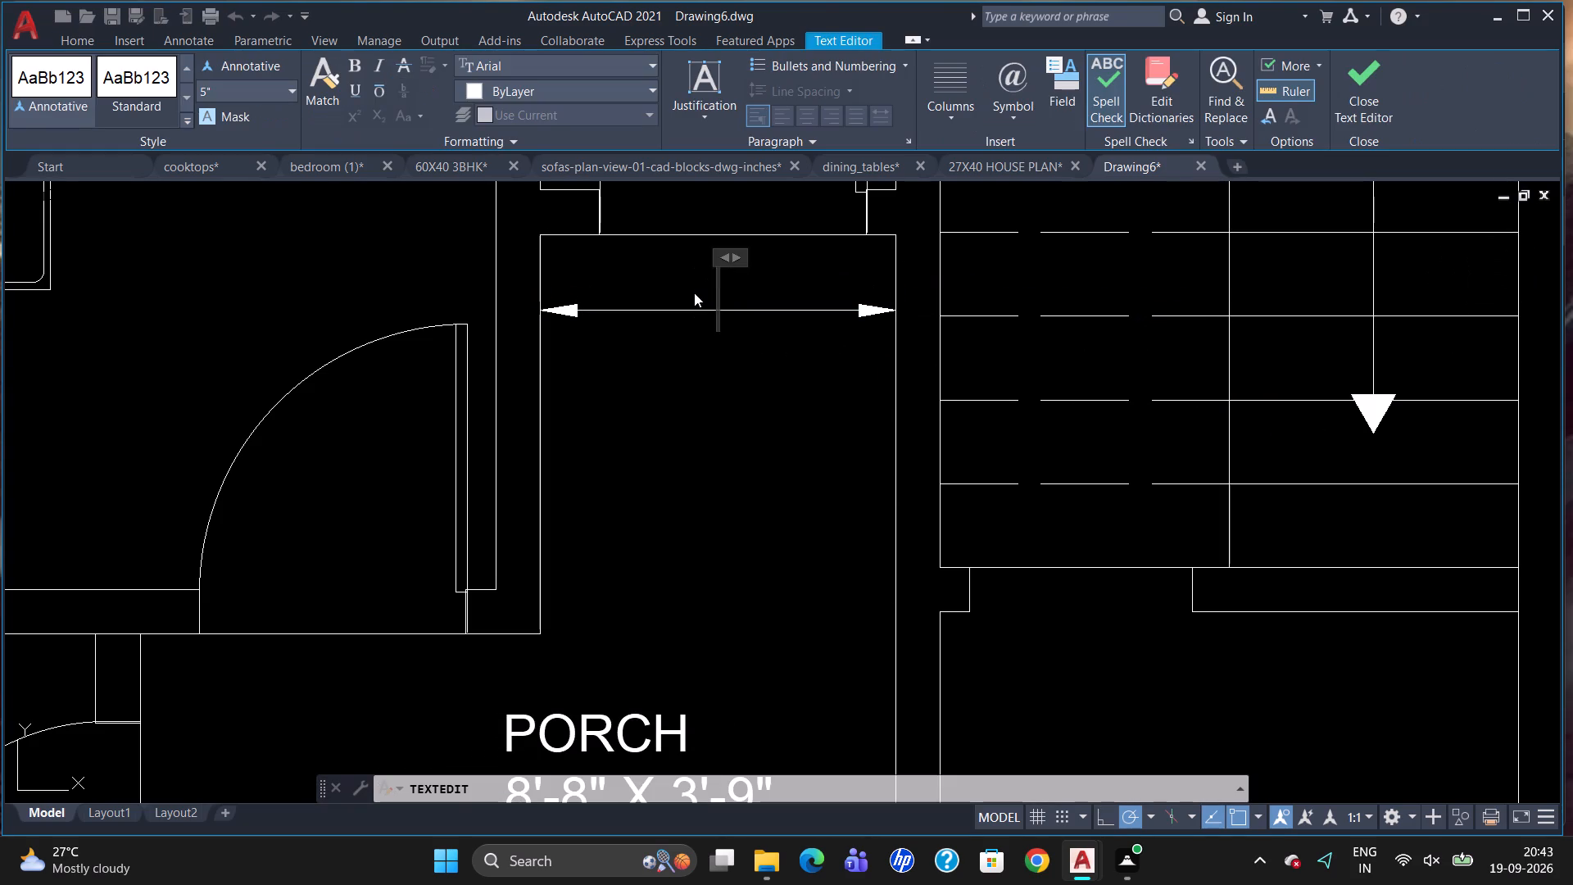
type("4'-2")
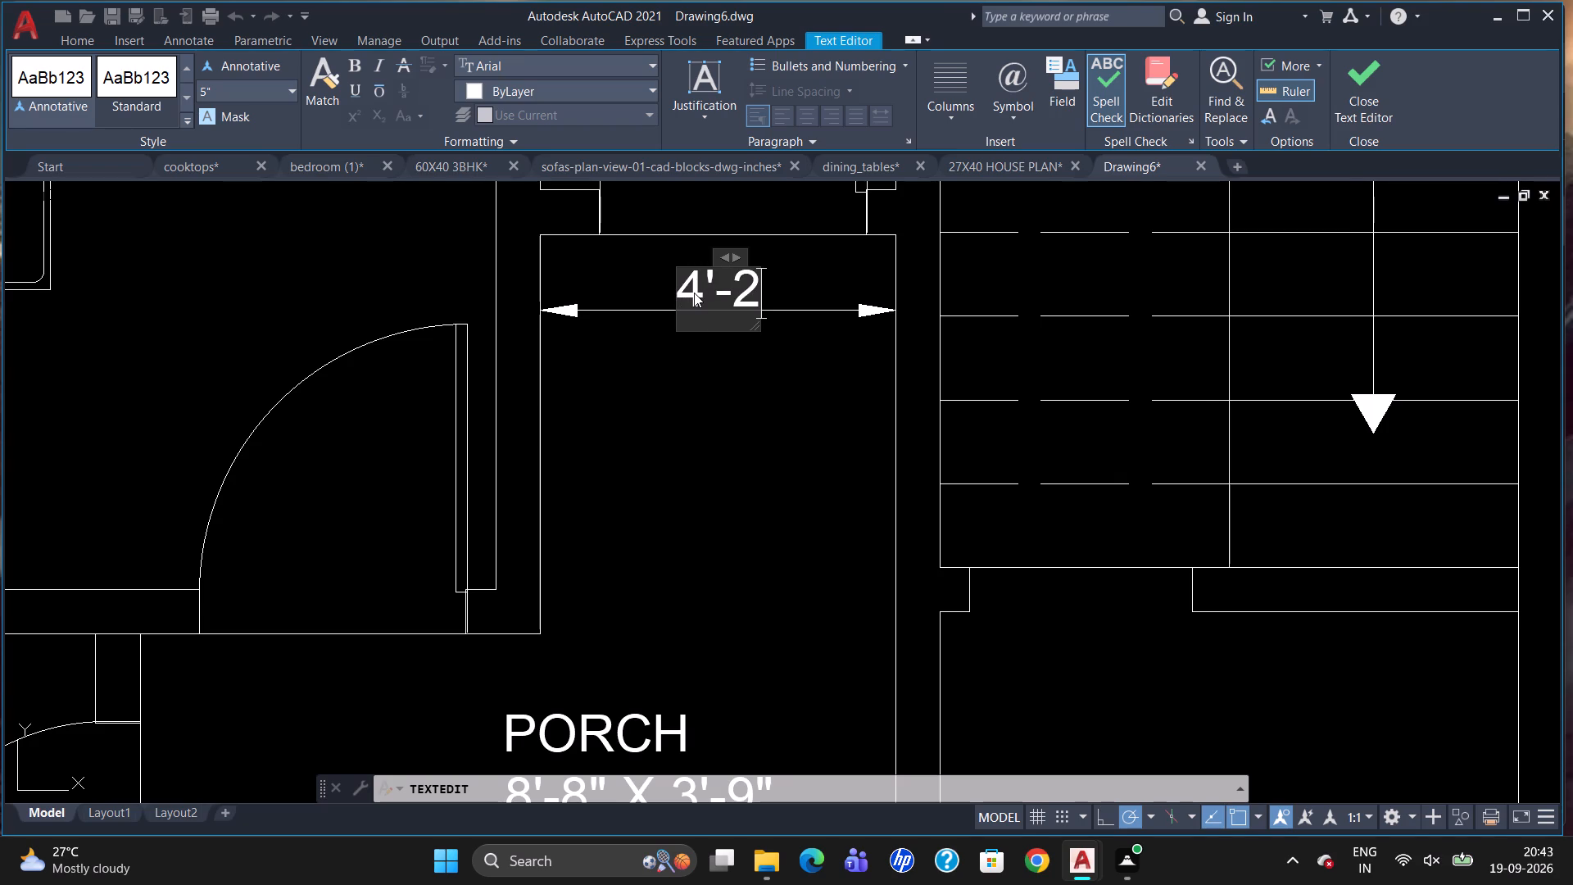
key("shift+quotedbl")
left_click(791, 624)
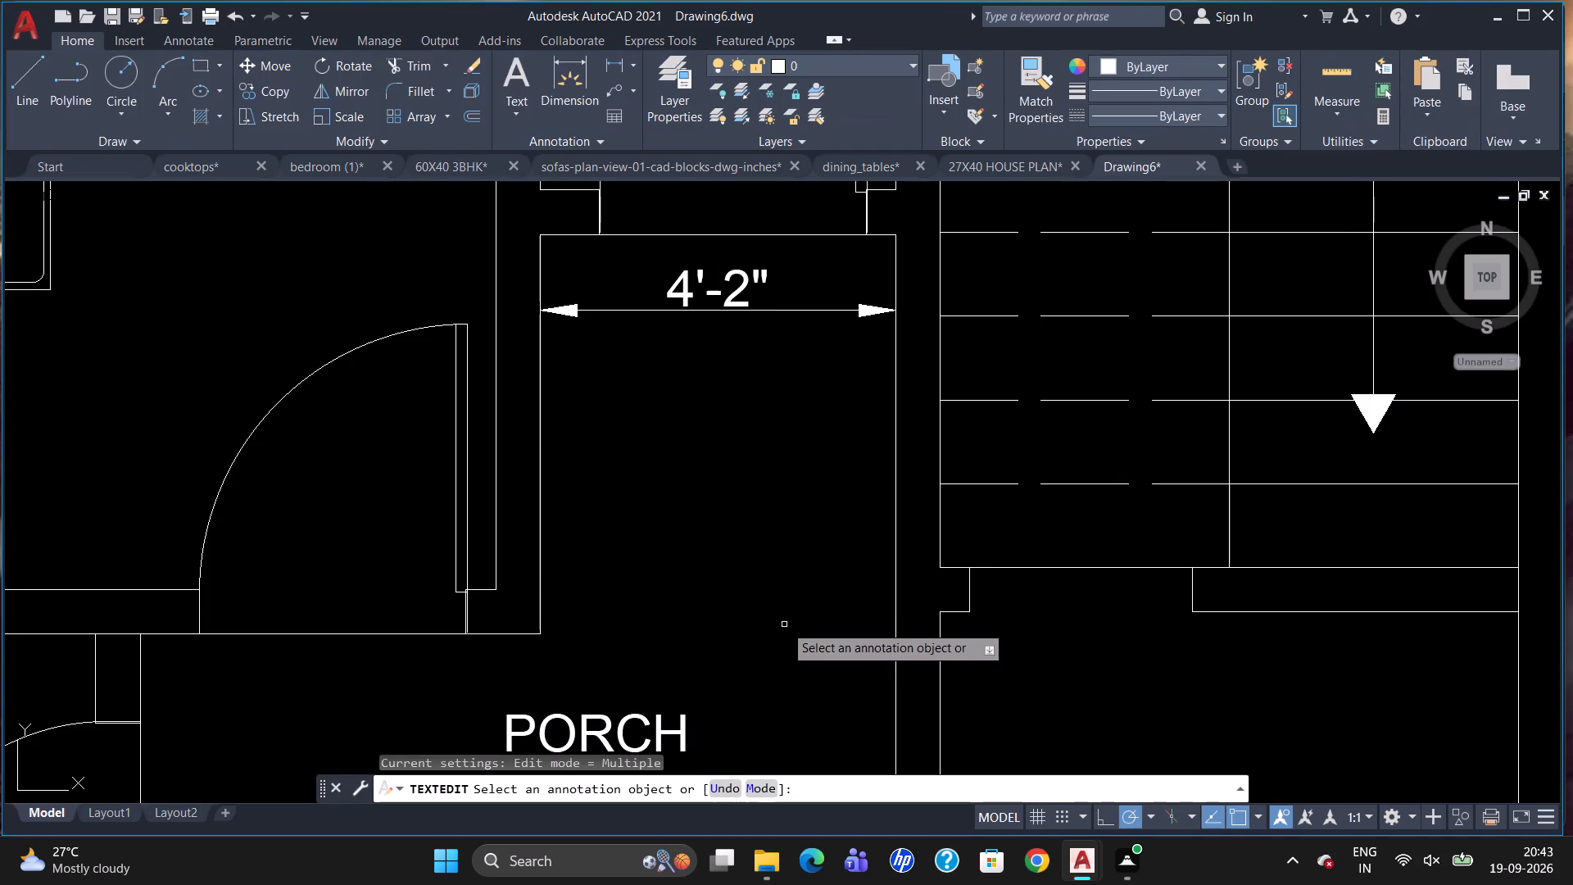
scroll(793, 519, "down", 1)
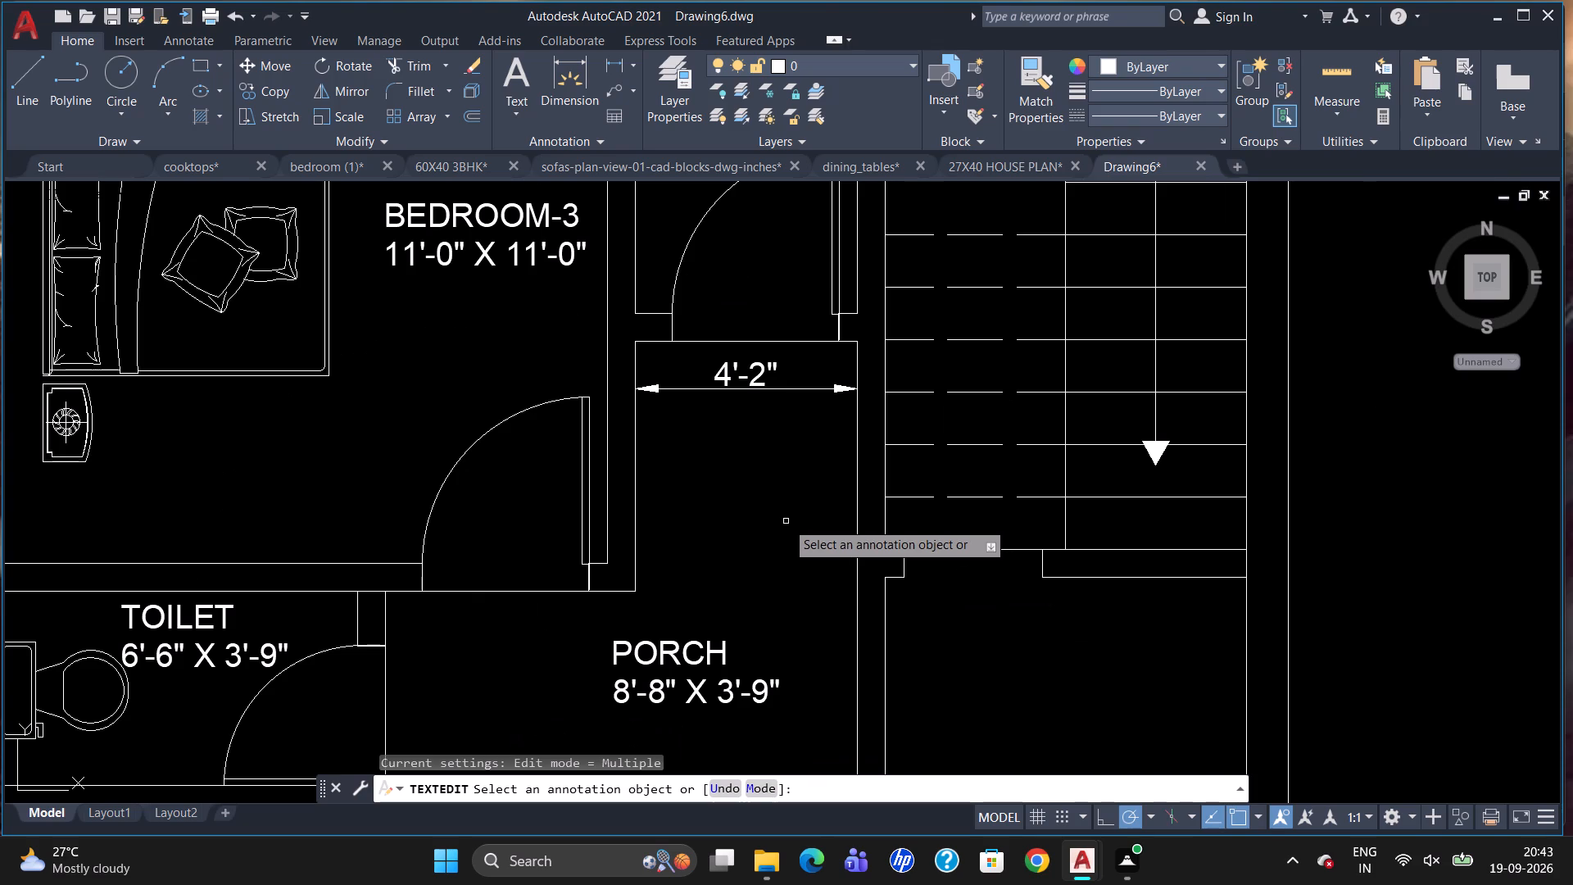
key("Escape")
scroll(816, 584, "down", 1)
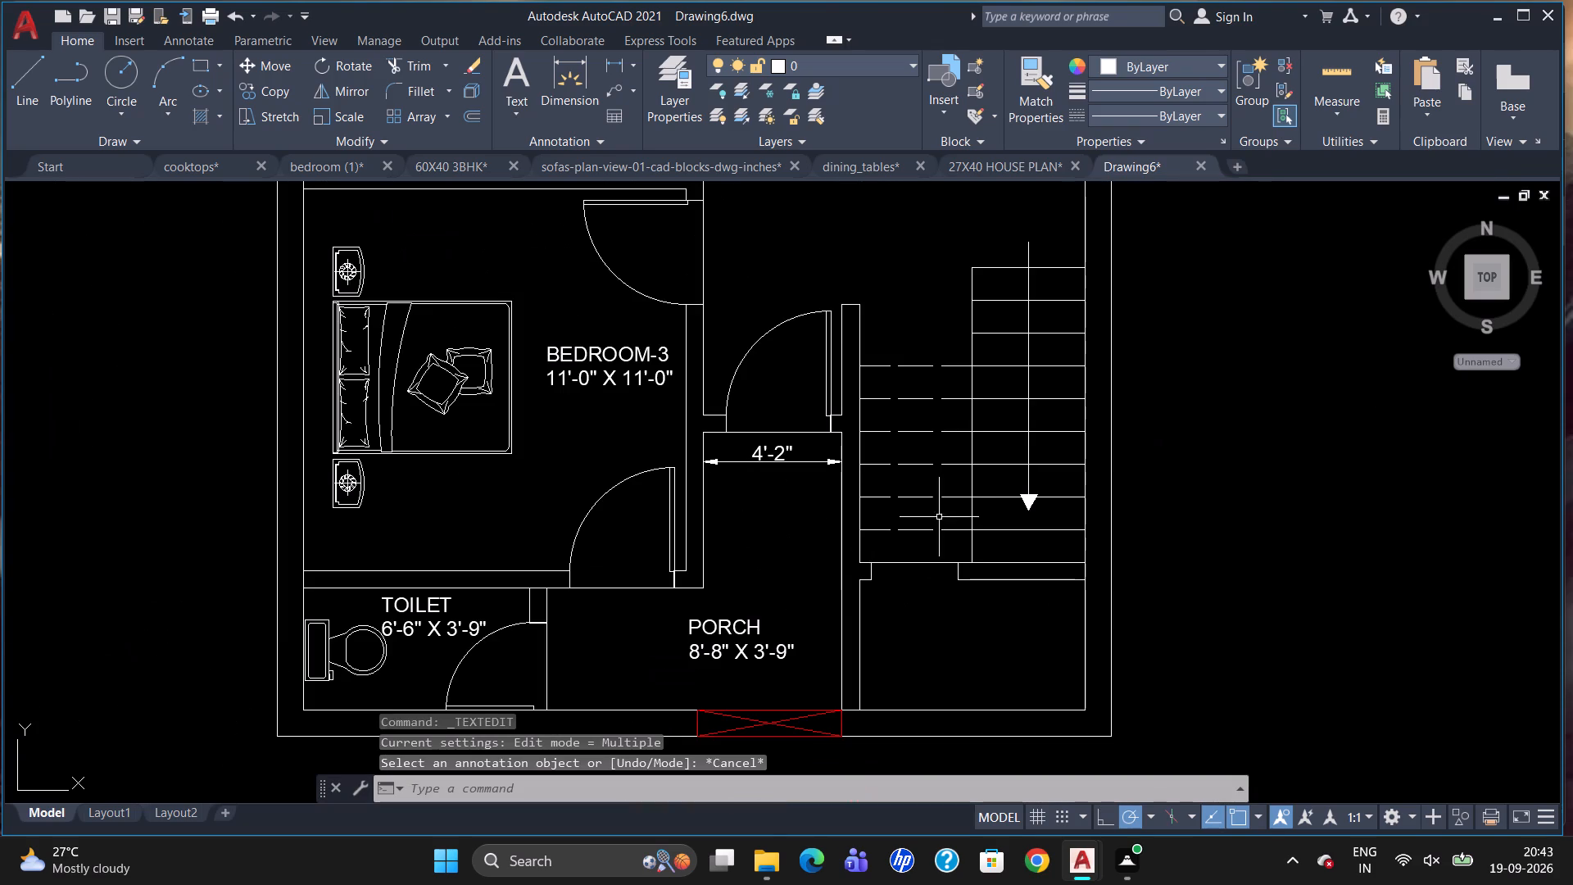
scroll(921, 609, "down", 1)
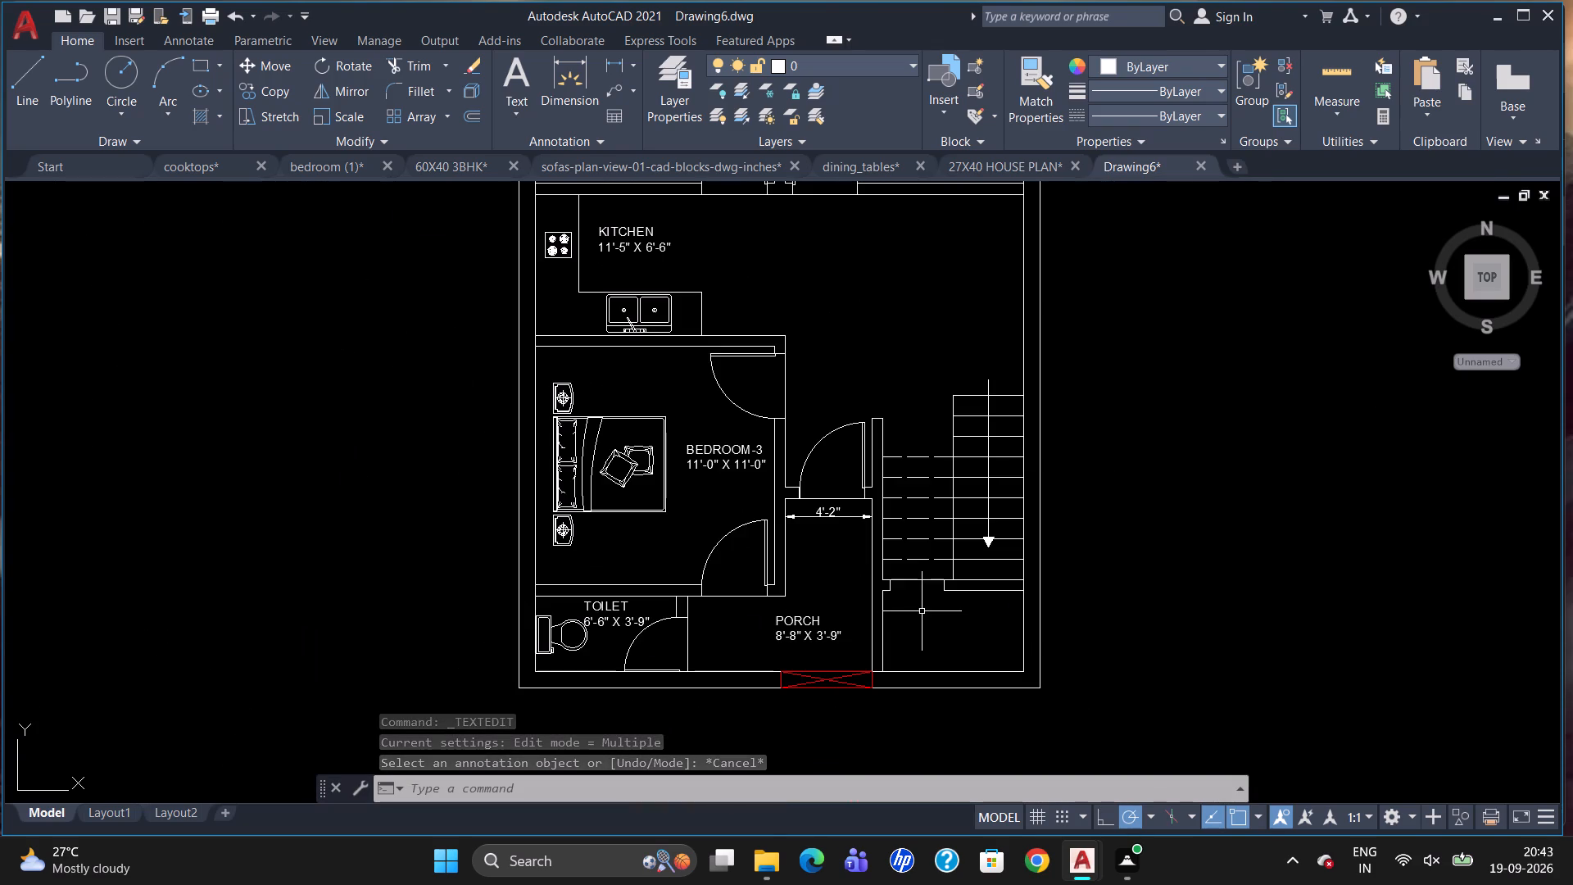
Copy the upper BEDROOM-3 door into the small room below the staircase.
left_click_drag(758, 359, 760, 367)
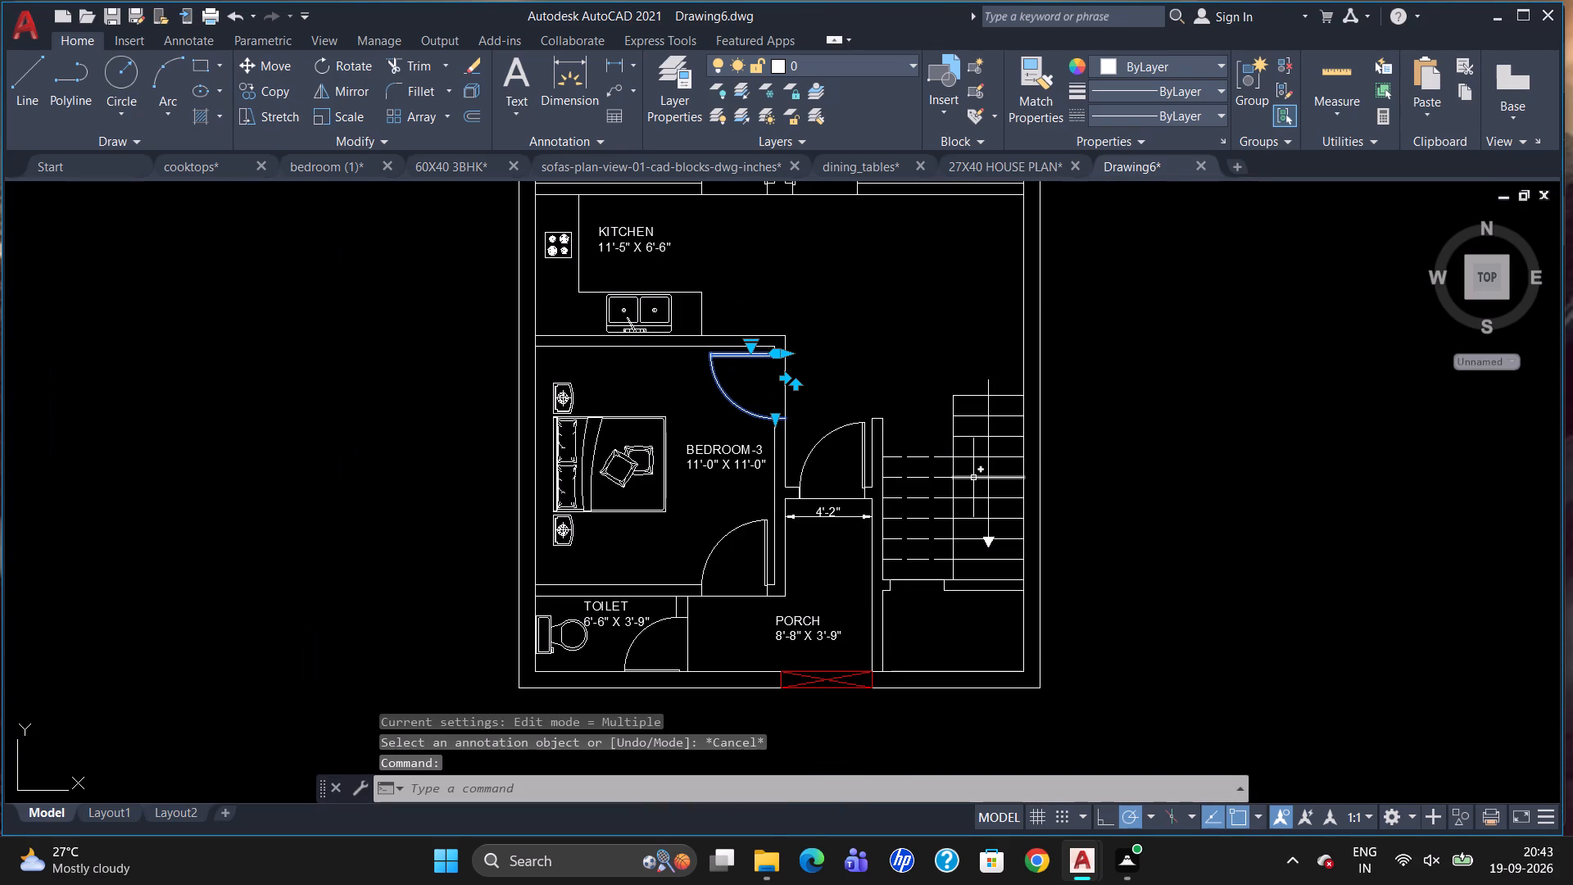
type("CO")
key("Return")
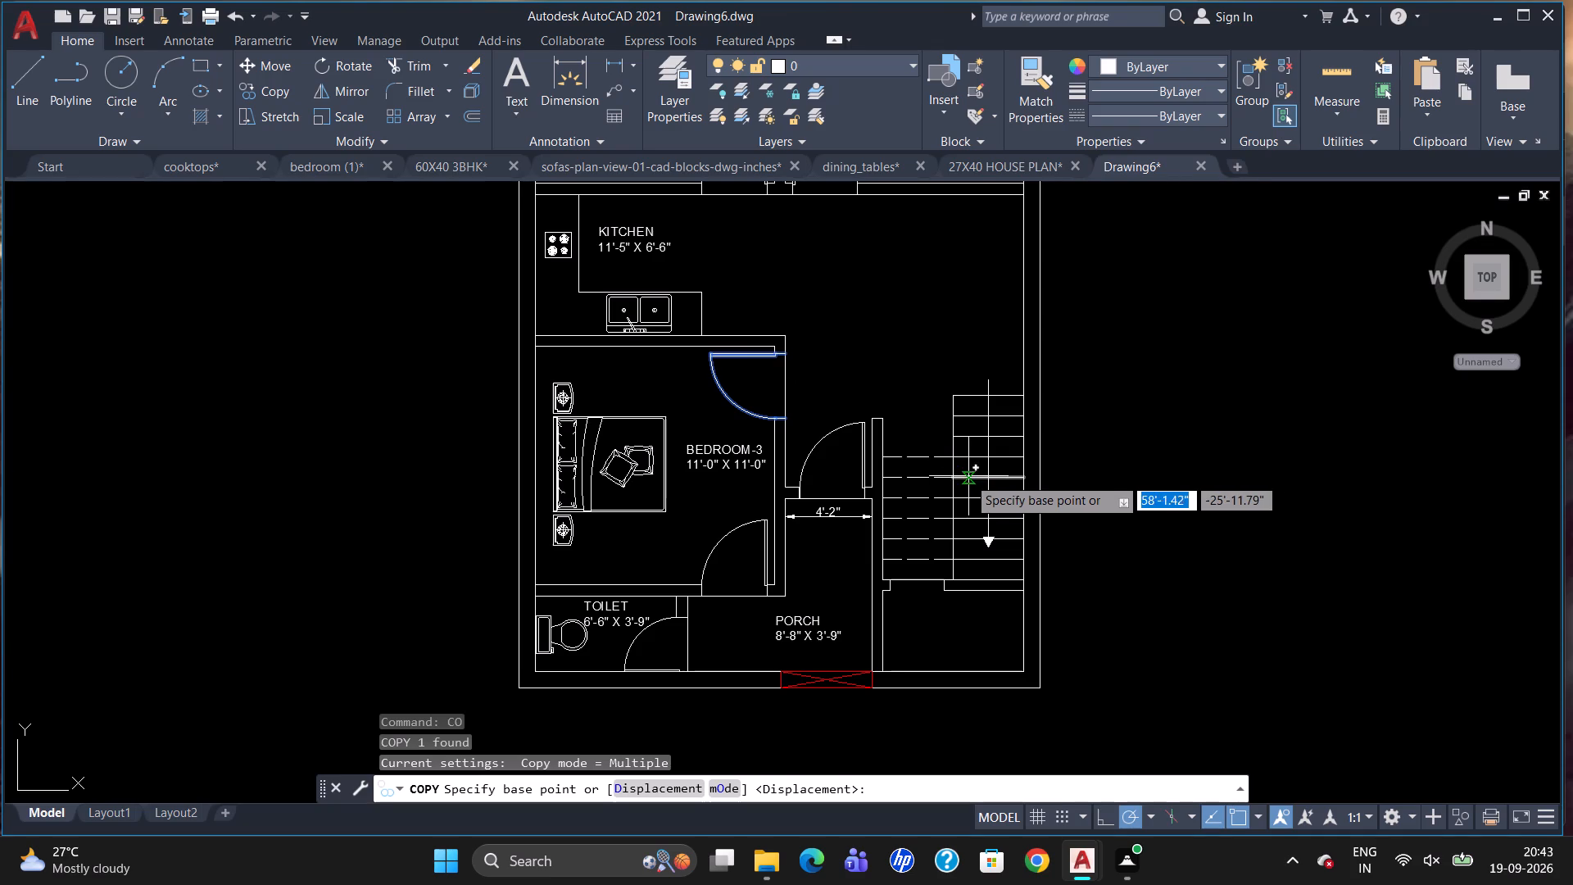
left_click_drag(771, 354, 777, 379)
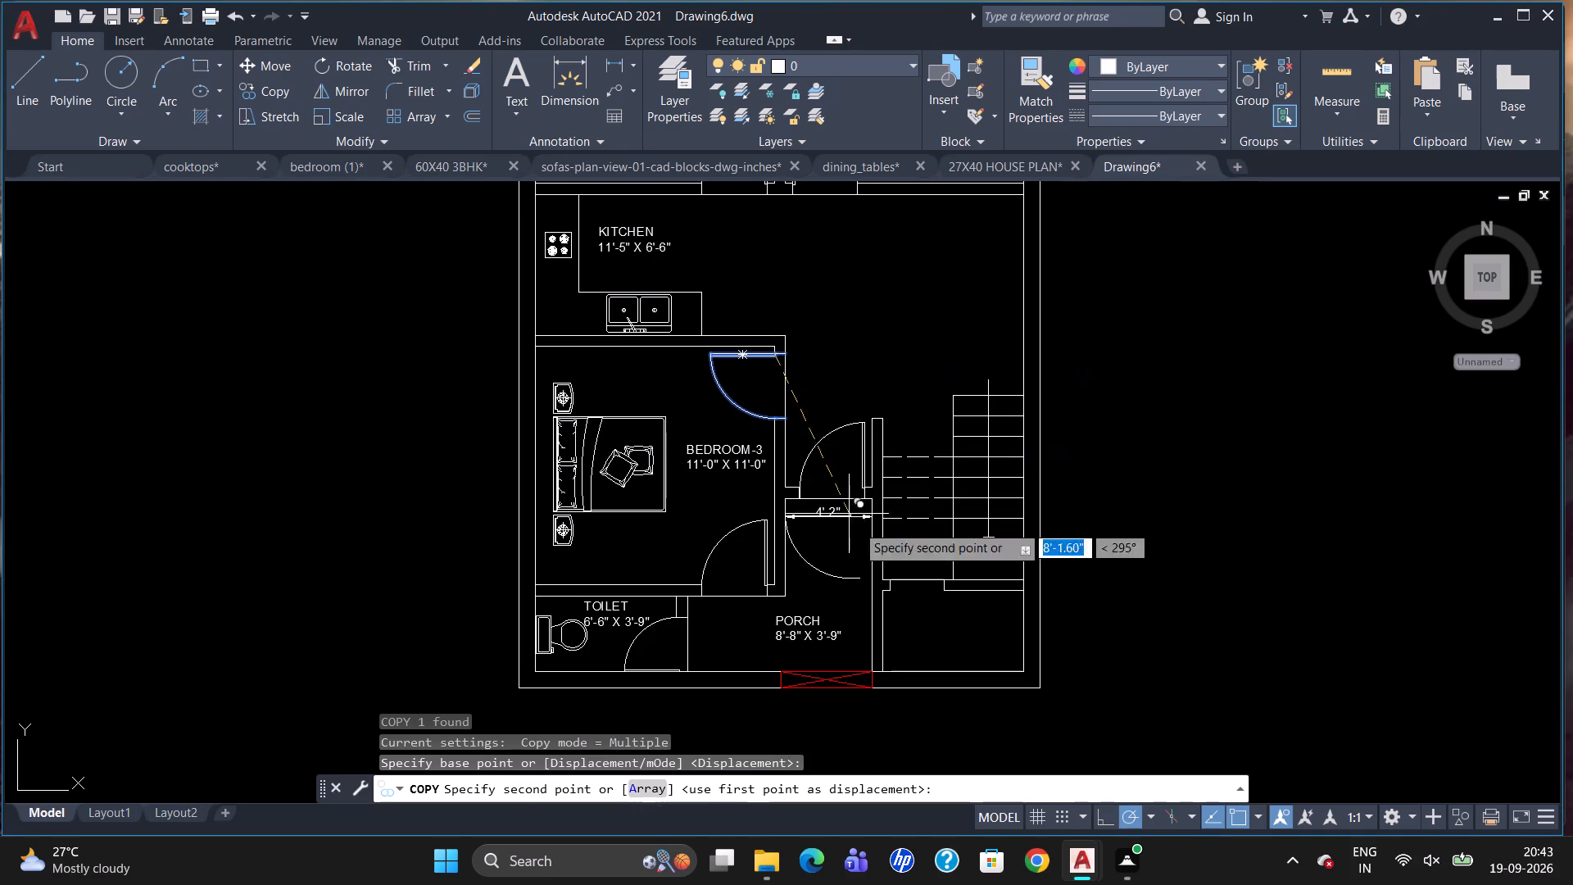
left_click_drag(951, 601, 960, 603)
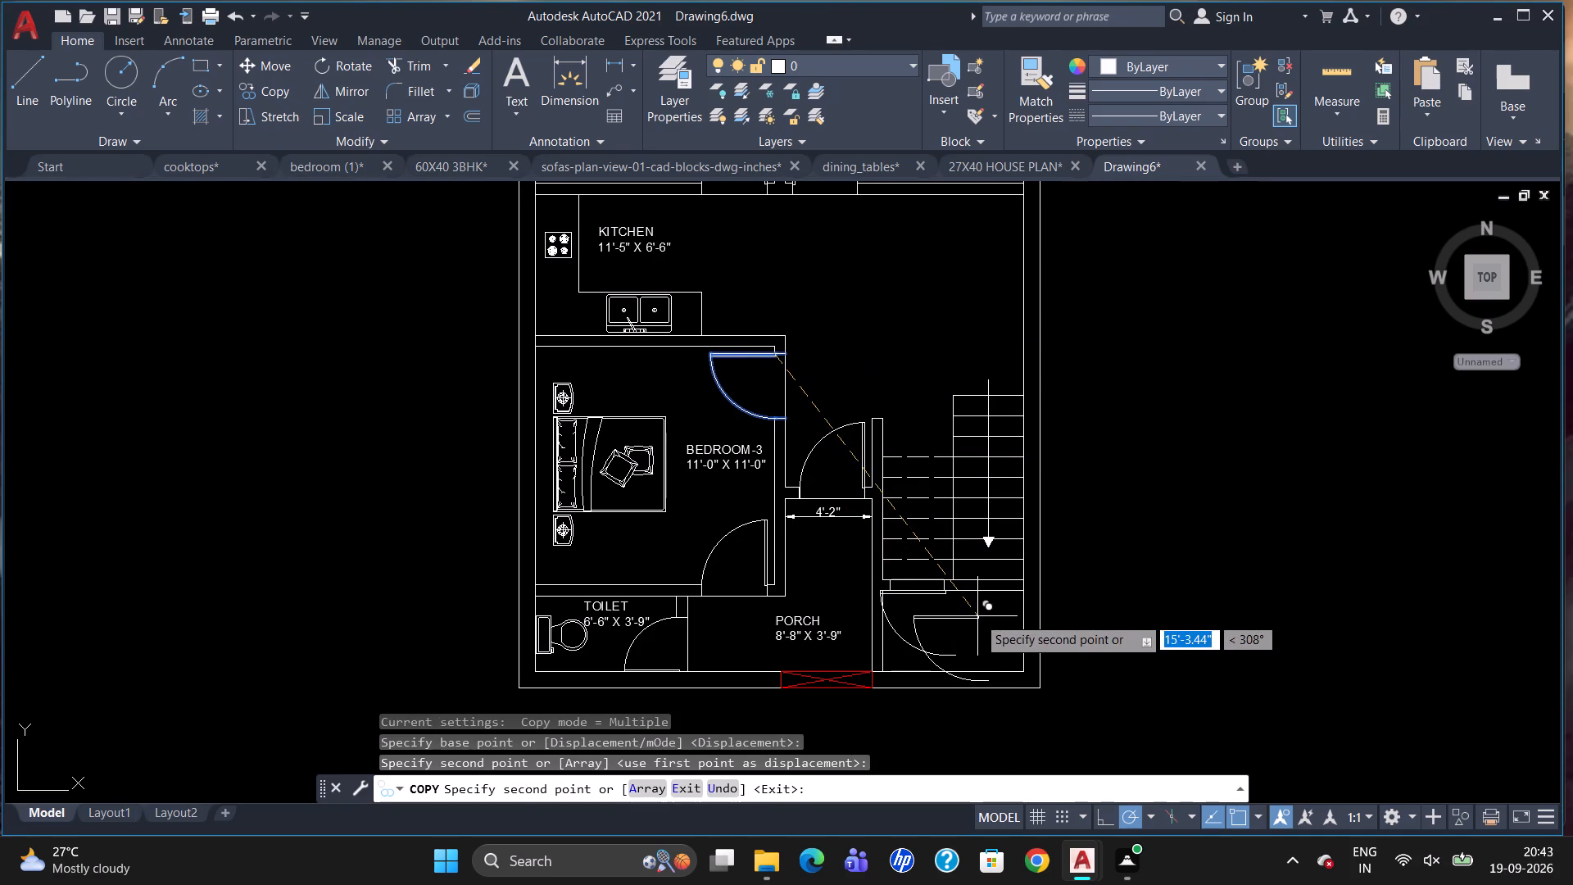
key("Escape")
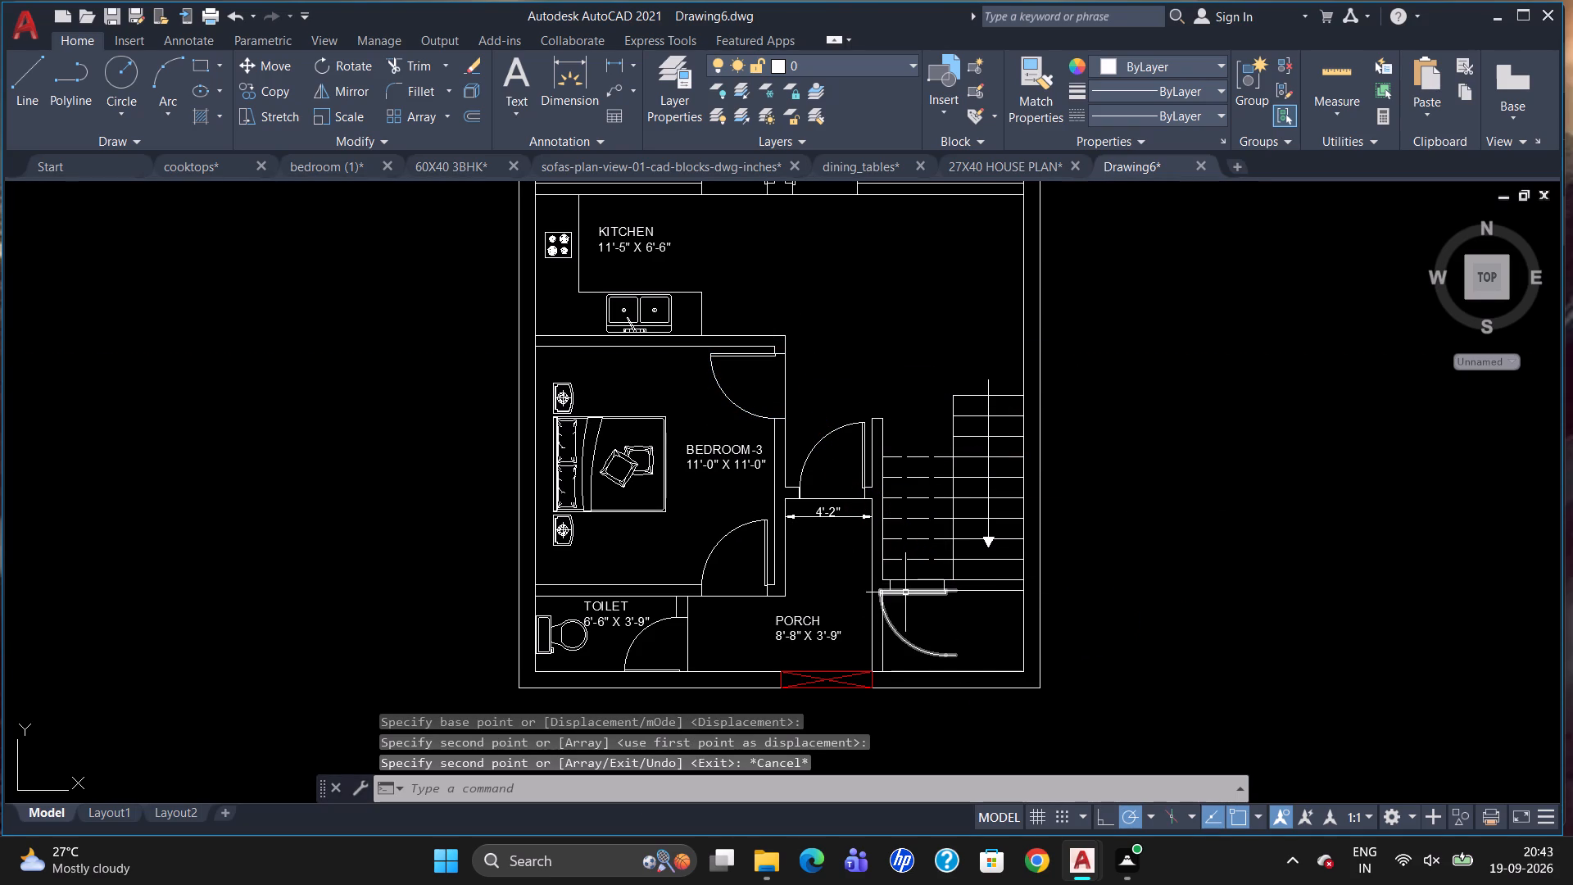
Rotate the copied door below the staircase 90° about its hinge-side corner.
left_click(909, 592)
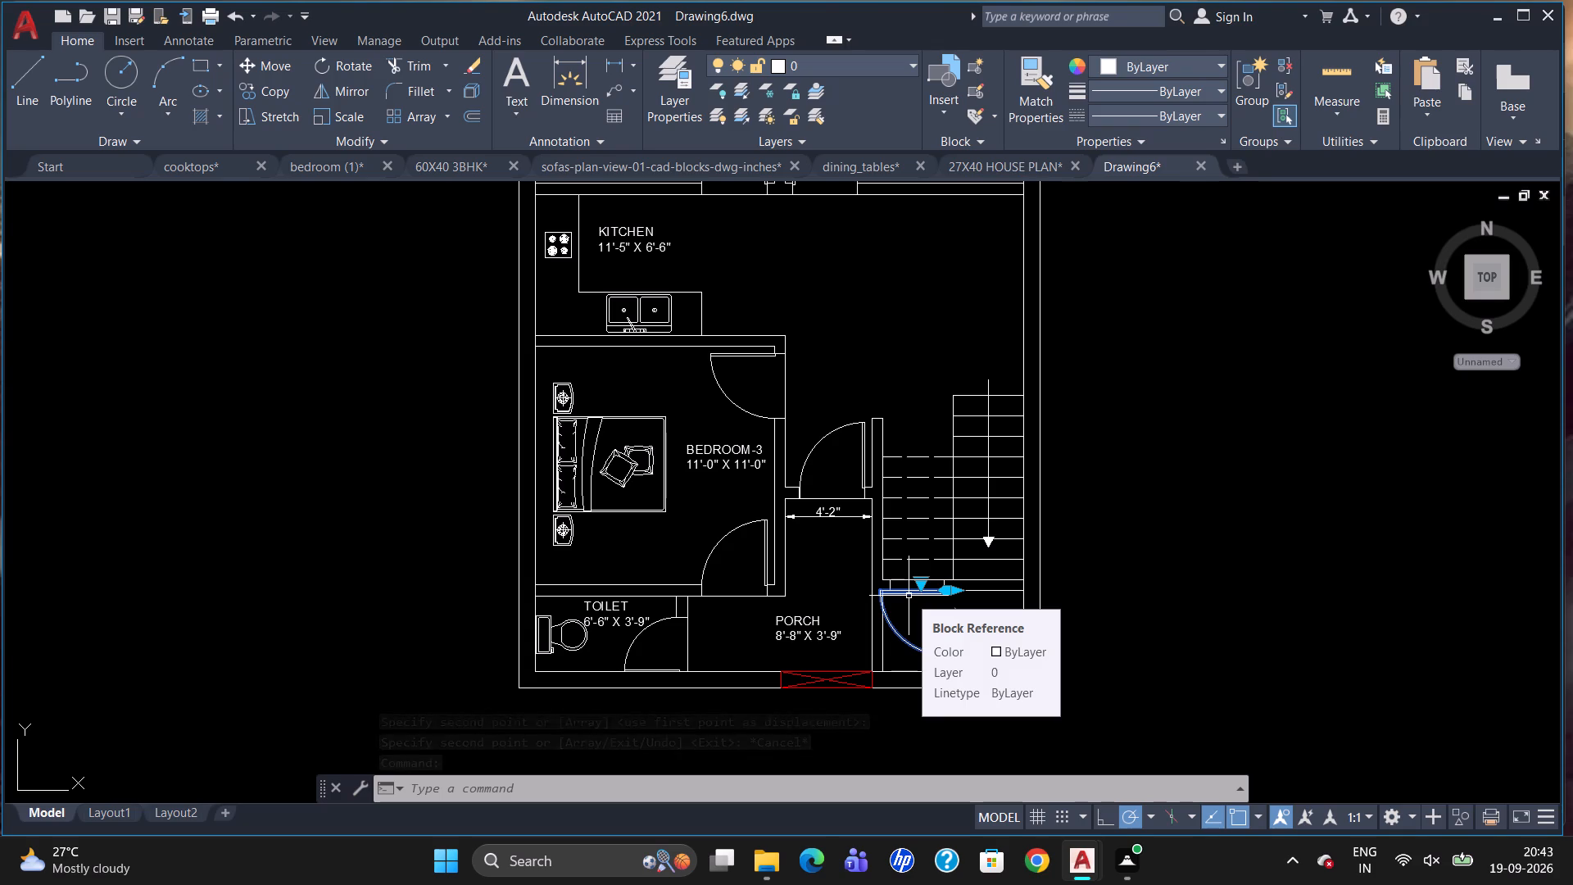
type("RO")
key("Return")
left_click_drag(954, 593, 954, 582)
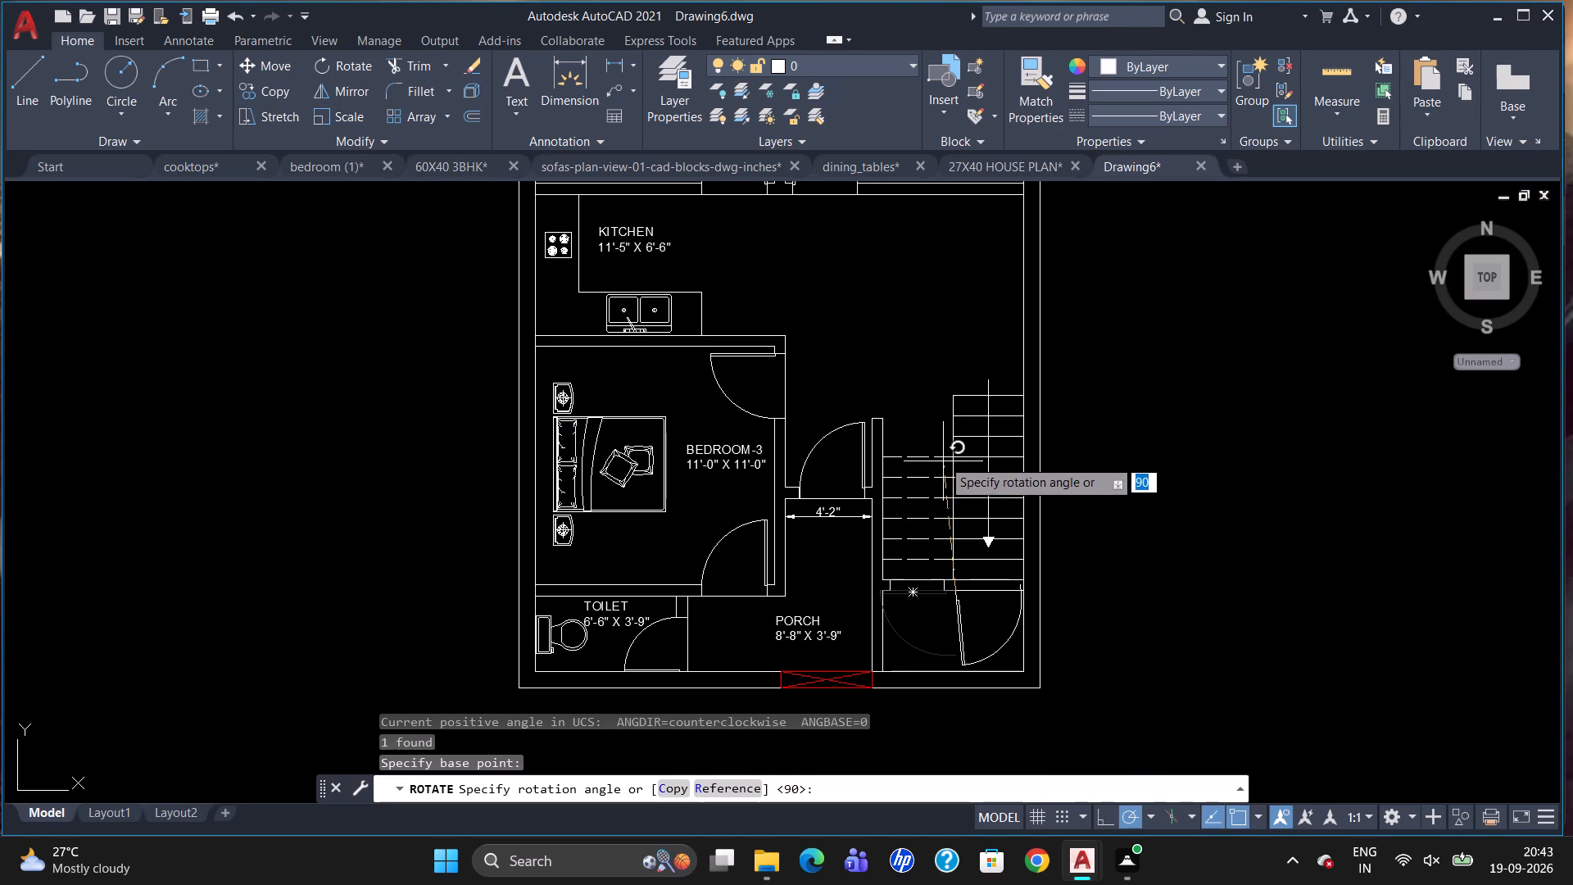
left_click(949, 370)
Move the rotated door to the jamb of the opening in the wall just below the staircase.
left_click(958, 610)
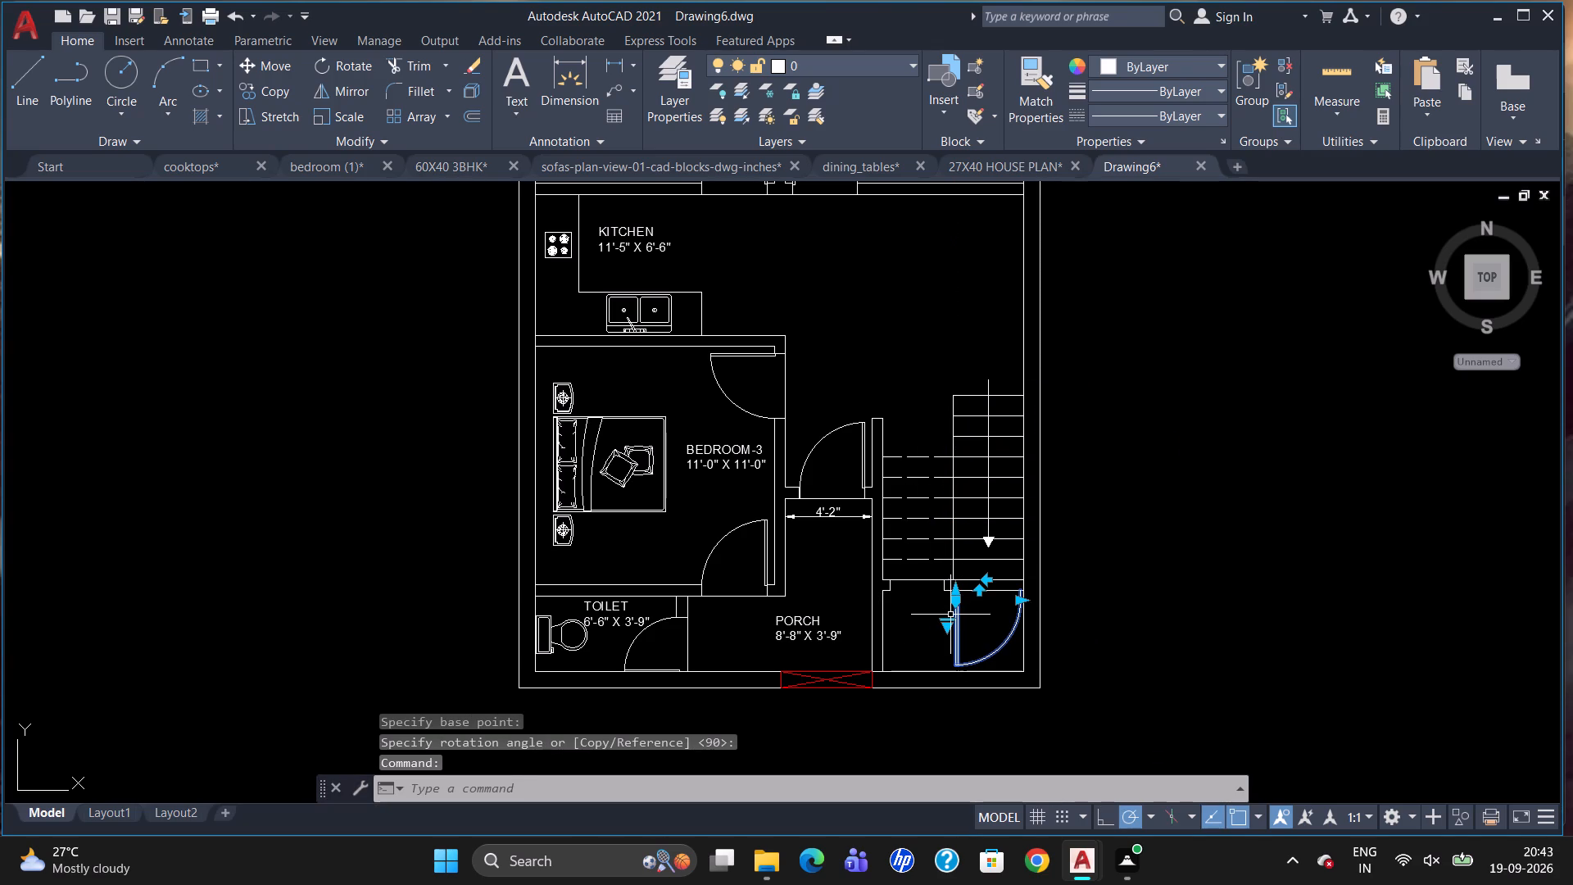
key("m")
key("Return")
scroll(992, 563, "up", 1)
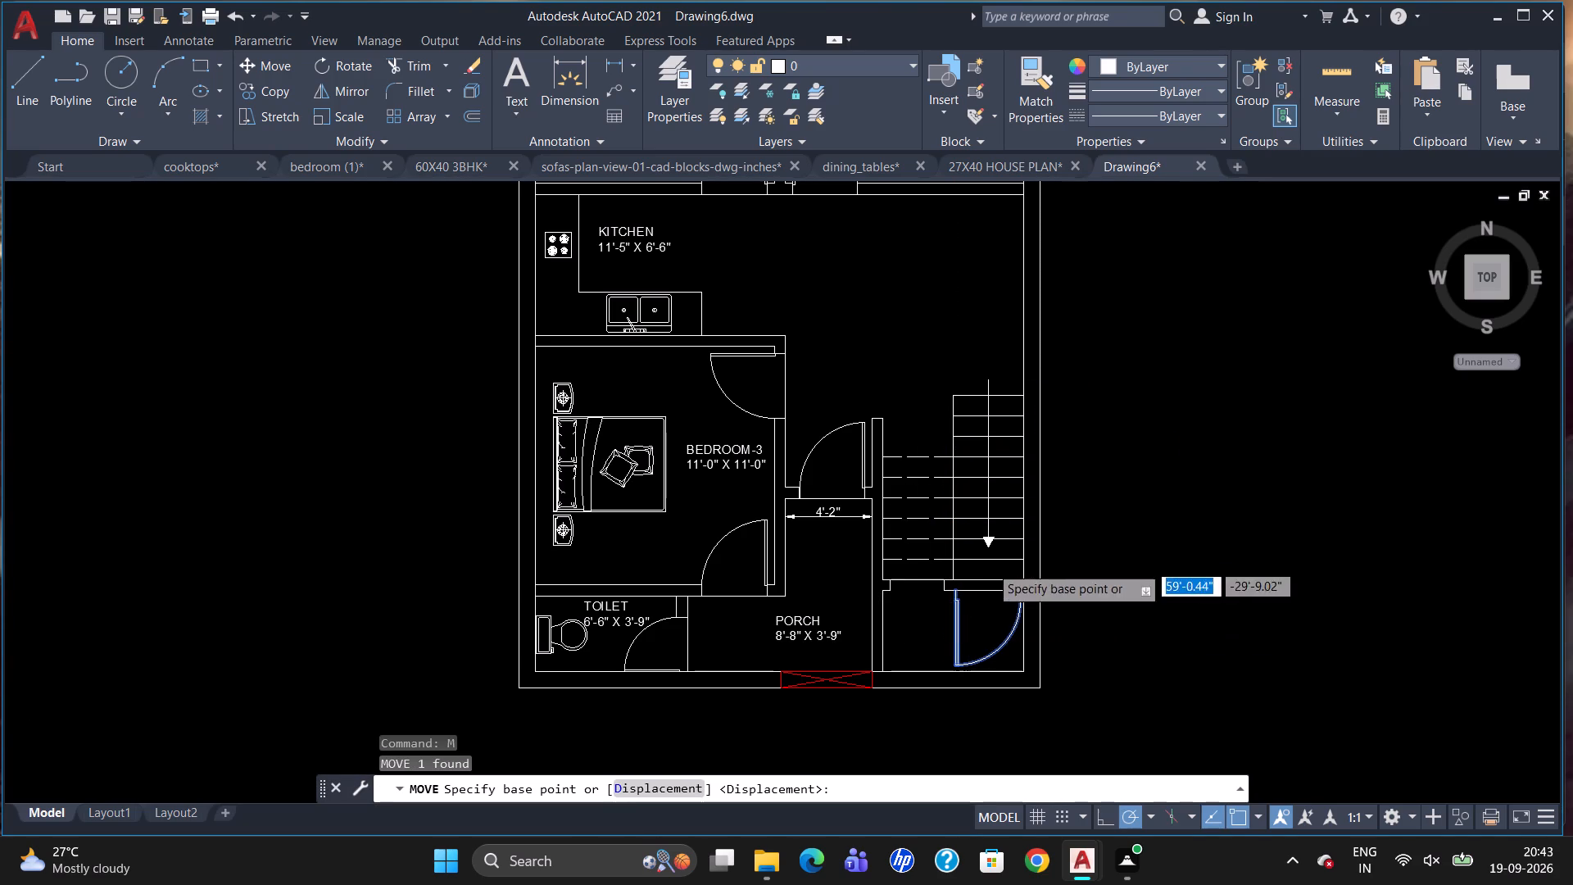
scroll(990, 565, "up", 1)
left_click(898, 633)
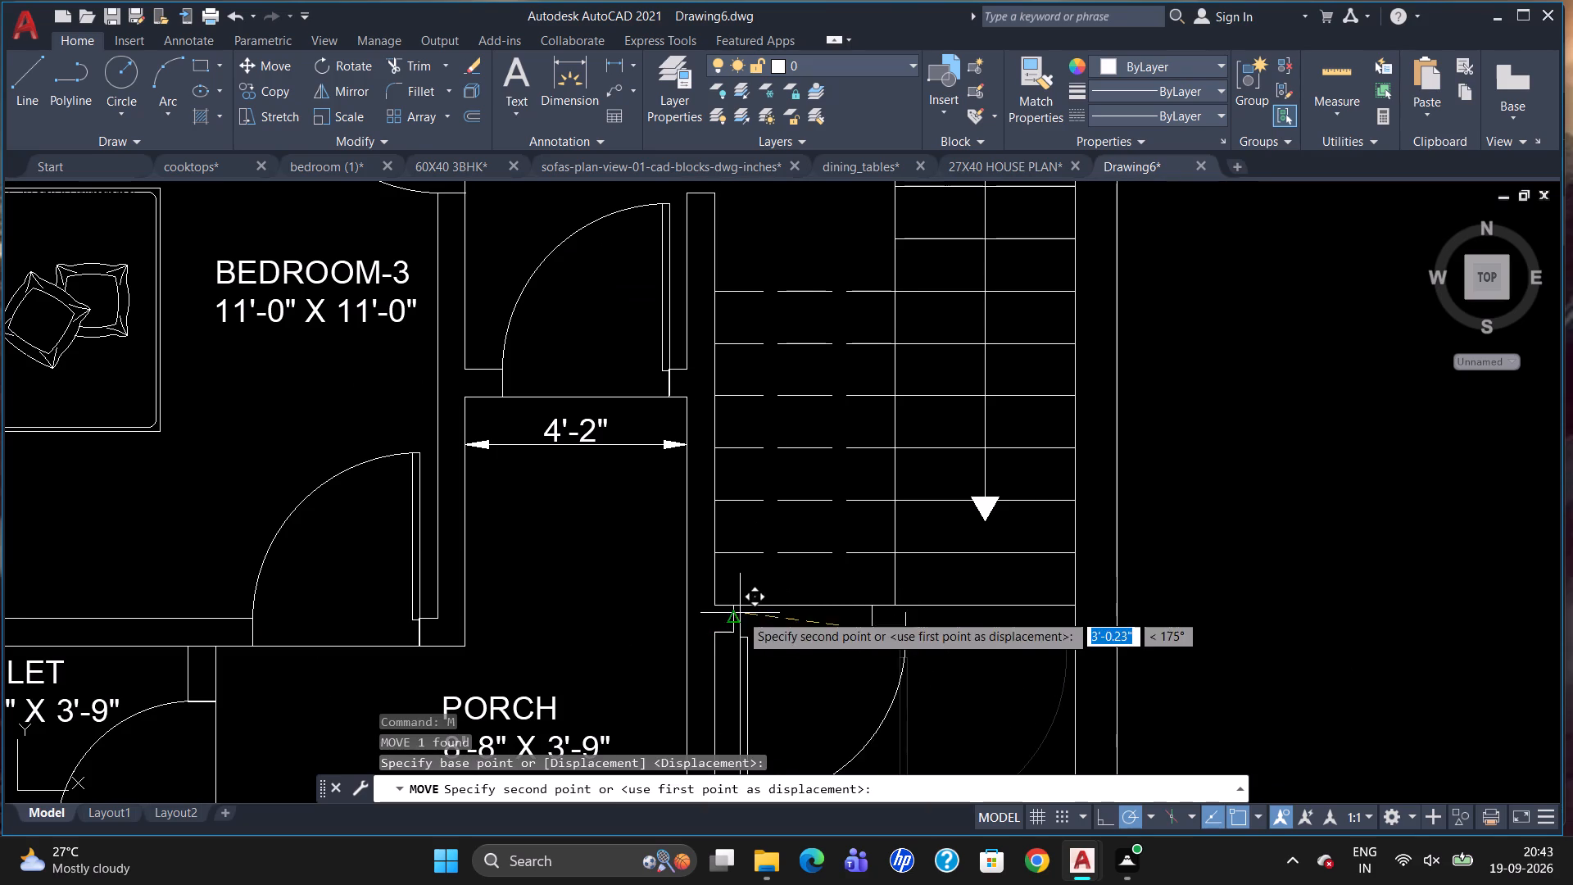
left_click(731, 607)
Scale the door below the staircase down from its hinge corner to fit the width of its wall opening.
scroll(954, 469, "down", 2)
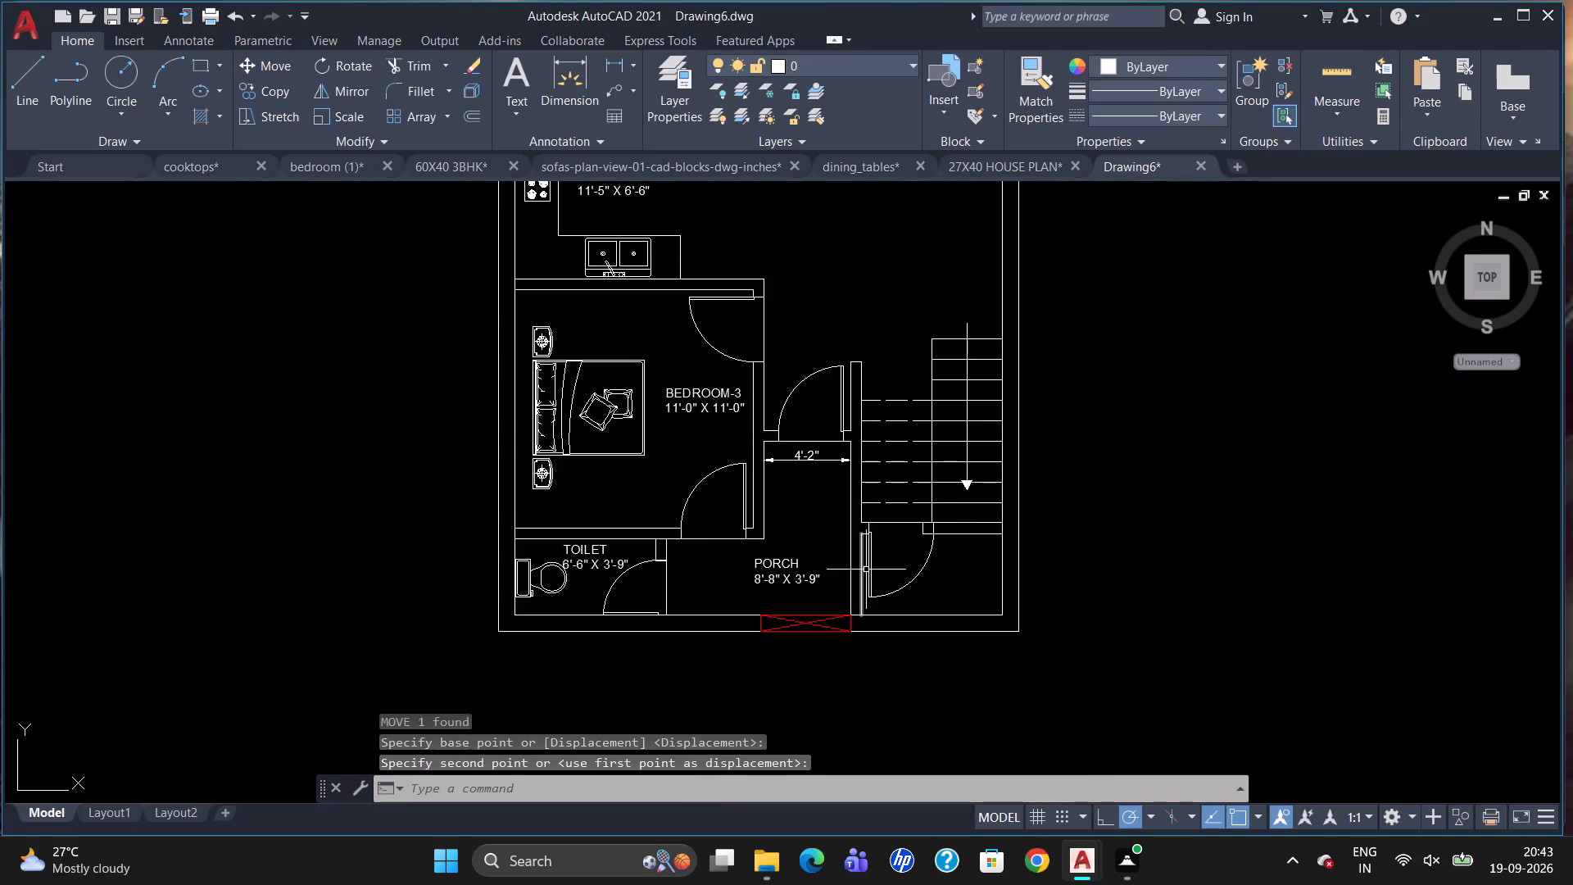
left_click(873, 564)
type("SC")
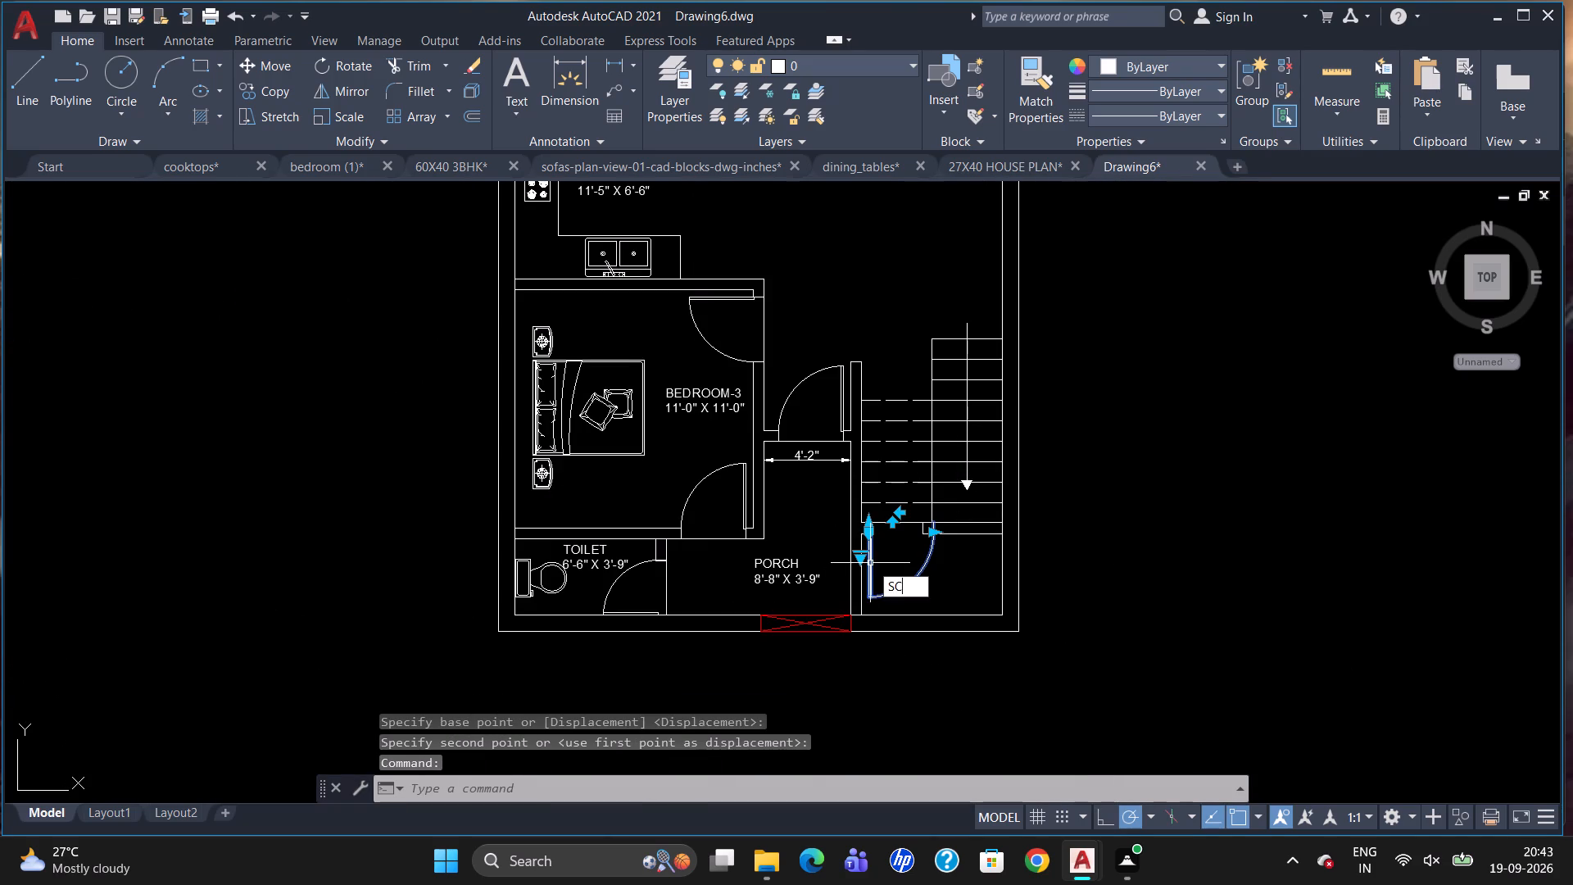
key("Return")
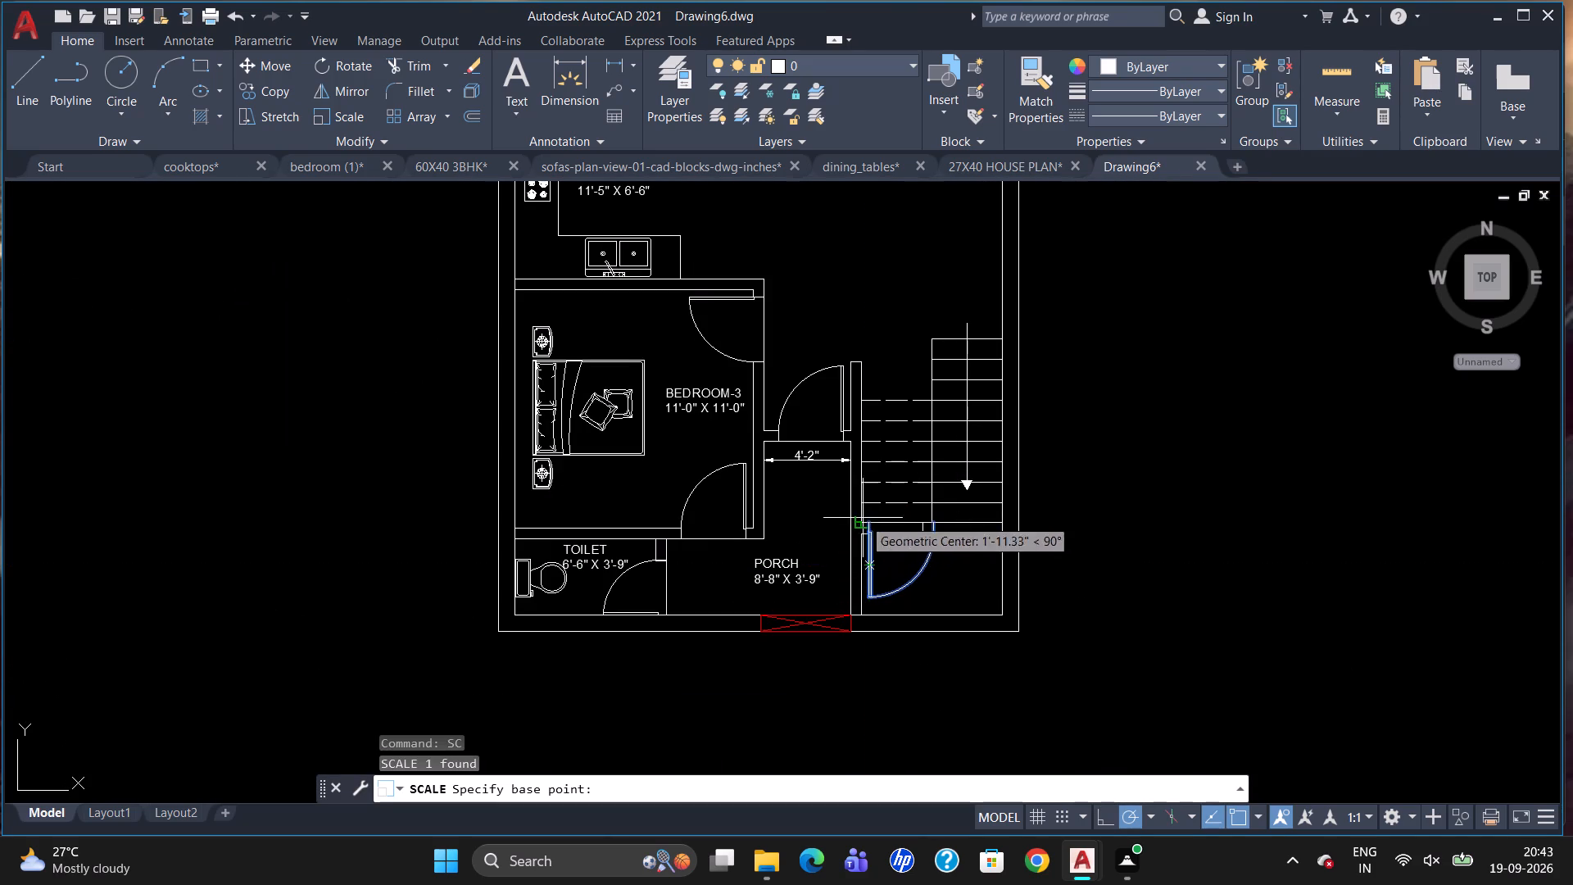
scroll(869, 521, "up", 2)
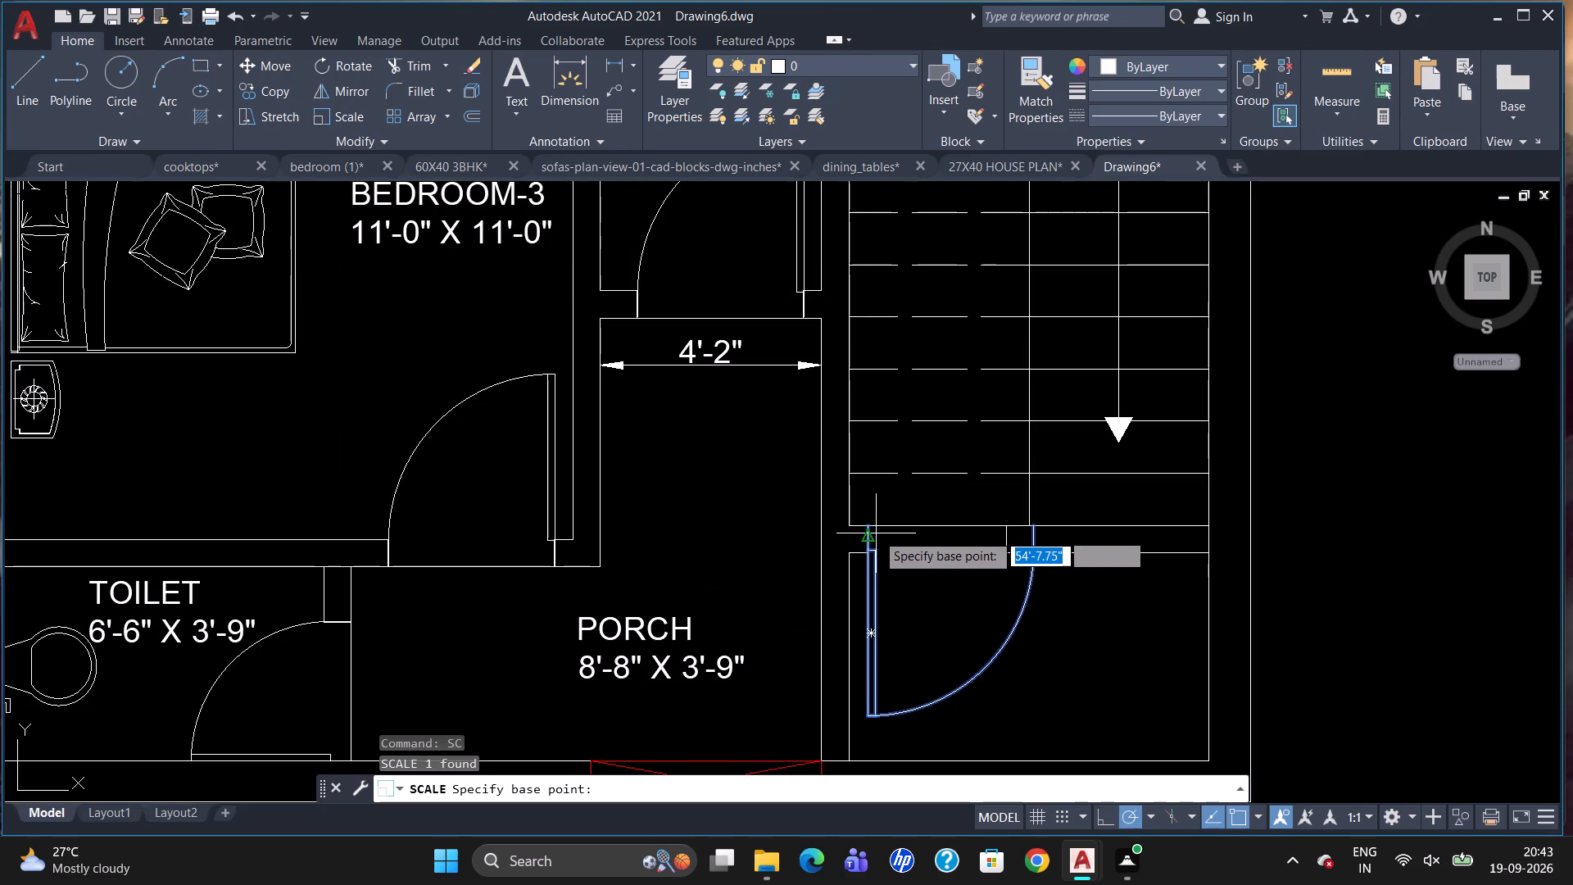
left_click_drag(881, 531, 893, 551)
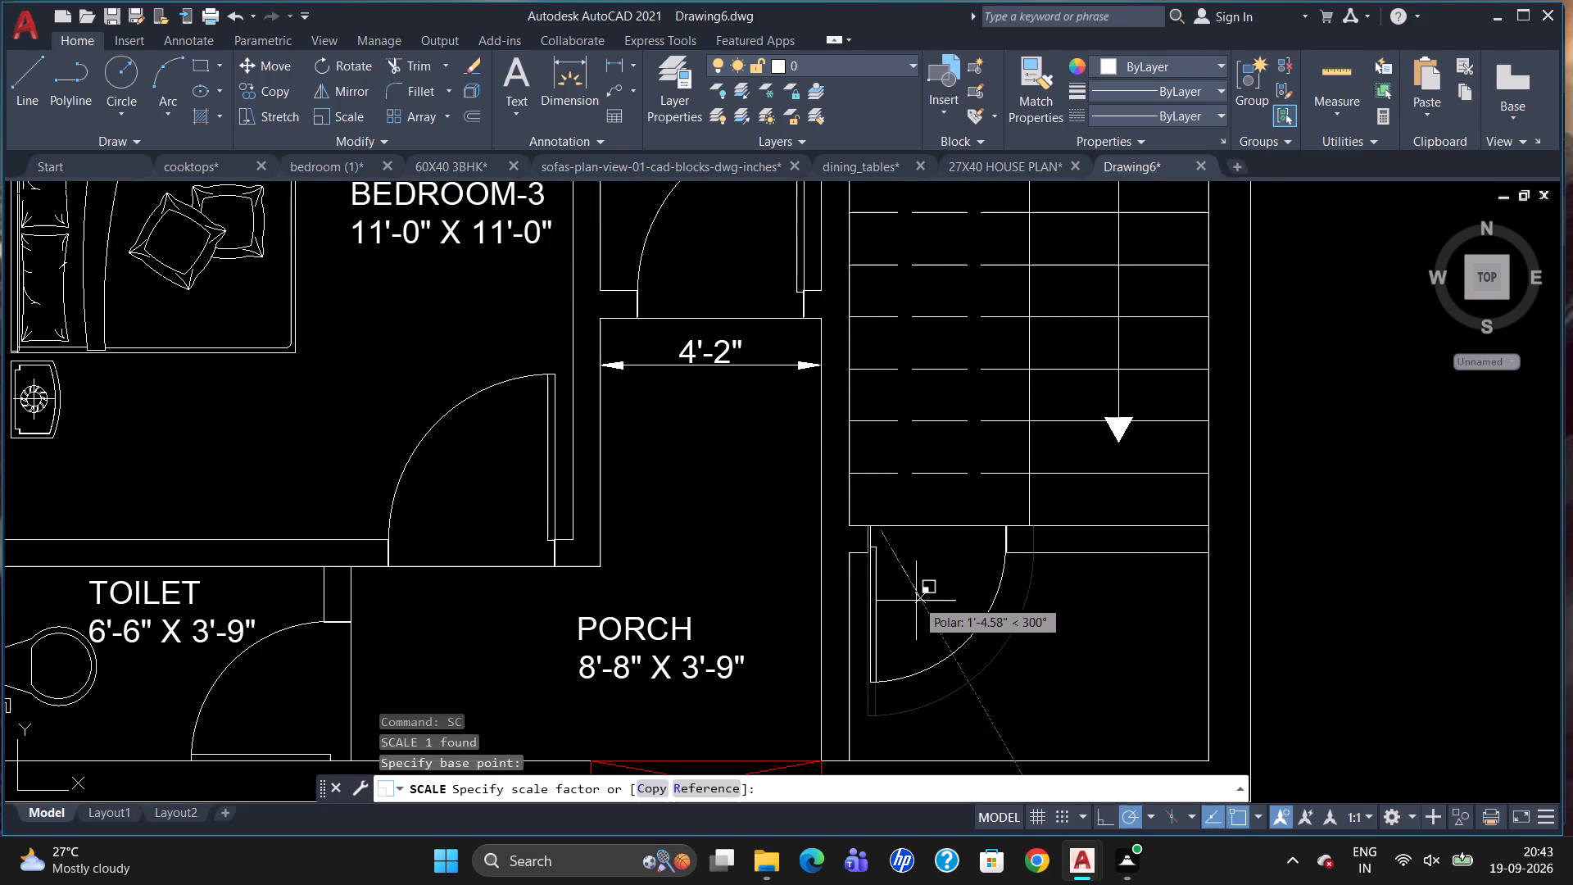
left_click(918, 601)
Copy the WC from the toilet to the empty space outside the plan, beside the room below the staircase.
scroll(927, 470, "down", 2)
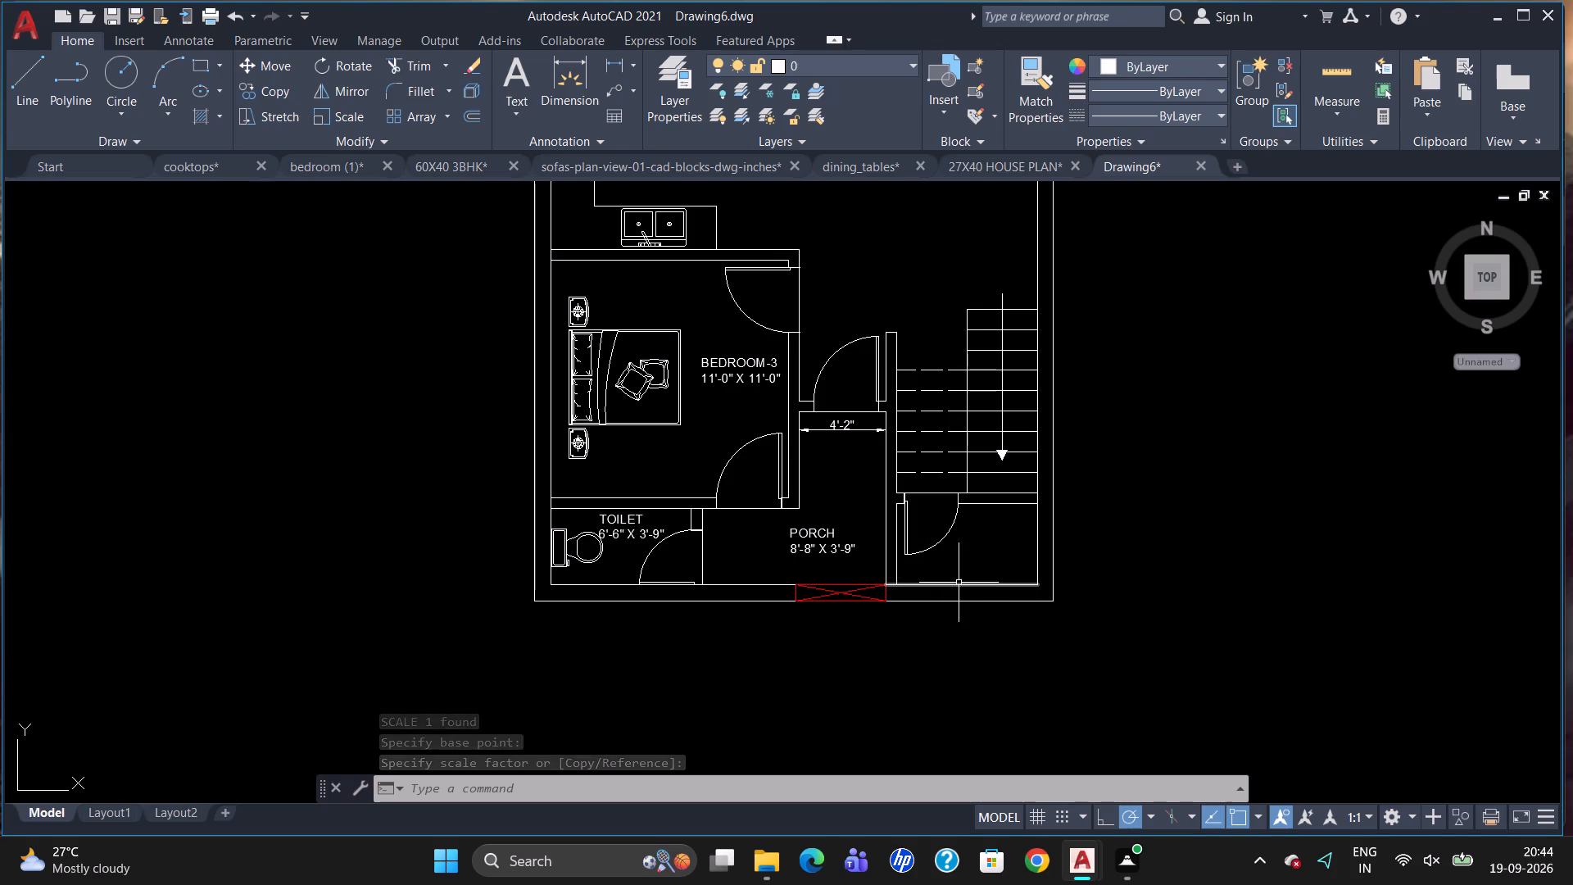
scroll(1070, 590, "up", 1)
scroll(861, 562, "down", 1)
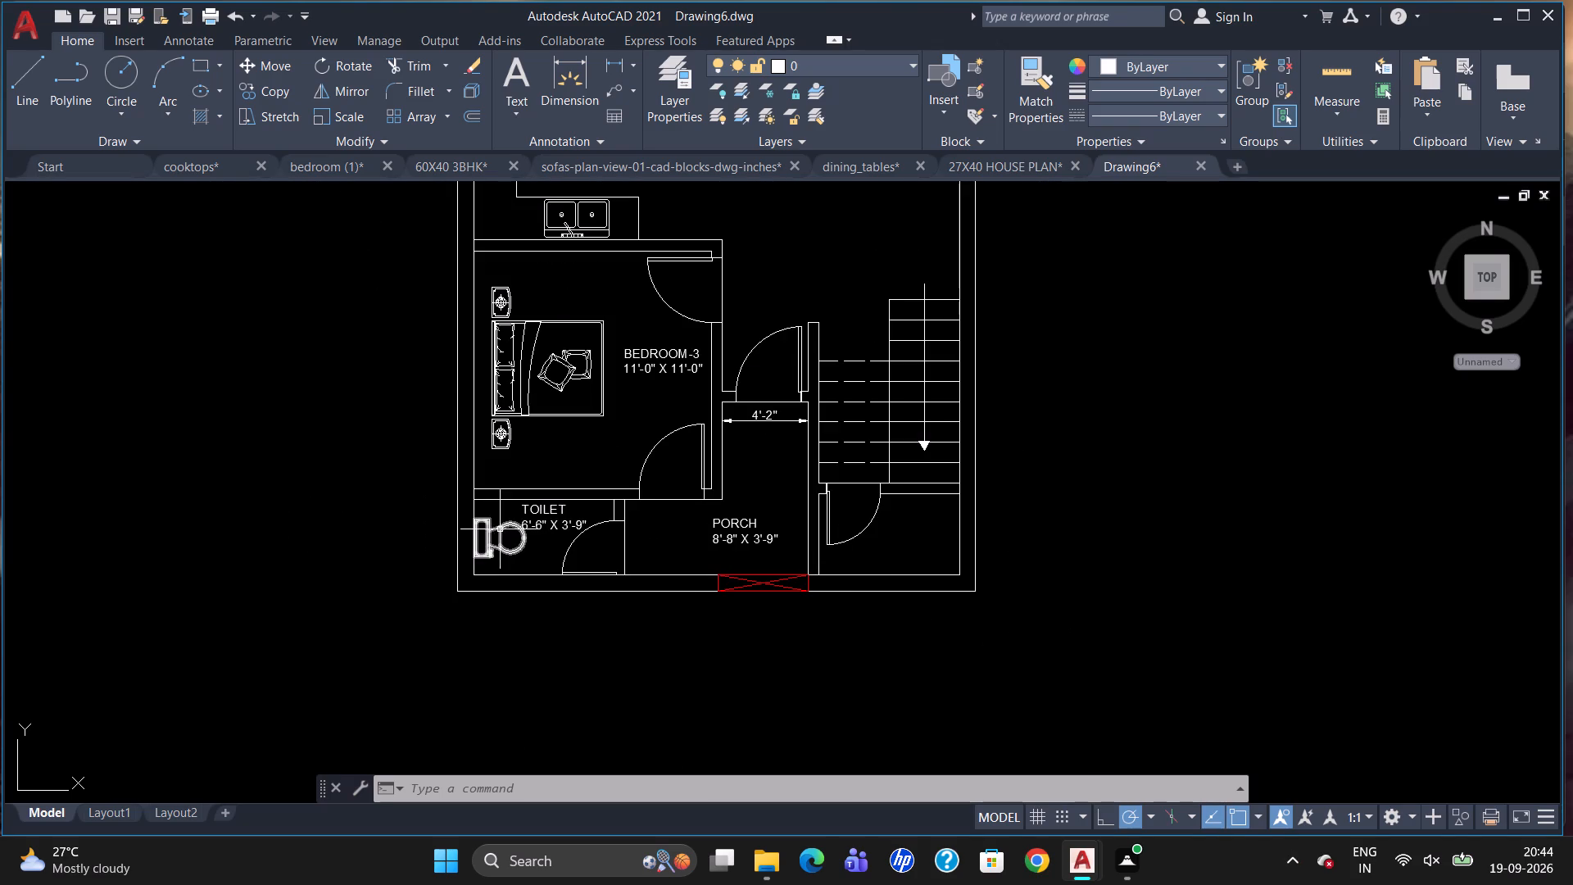
left_click(497, 529)
type("CO")
key("Return")
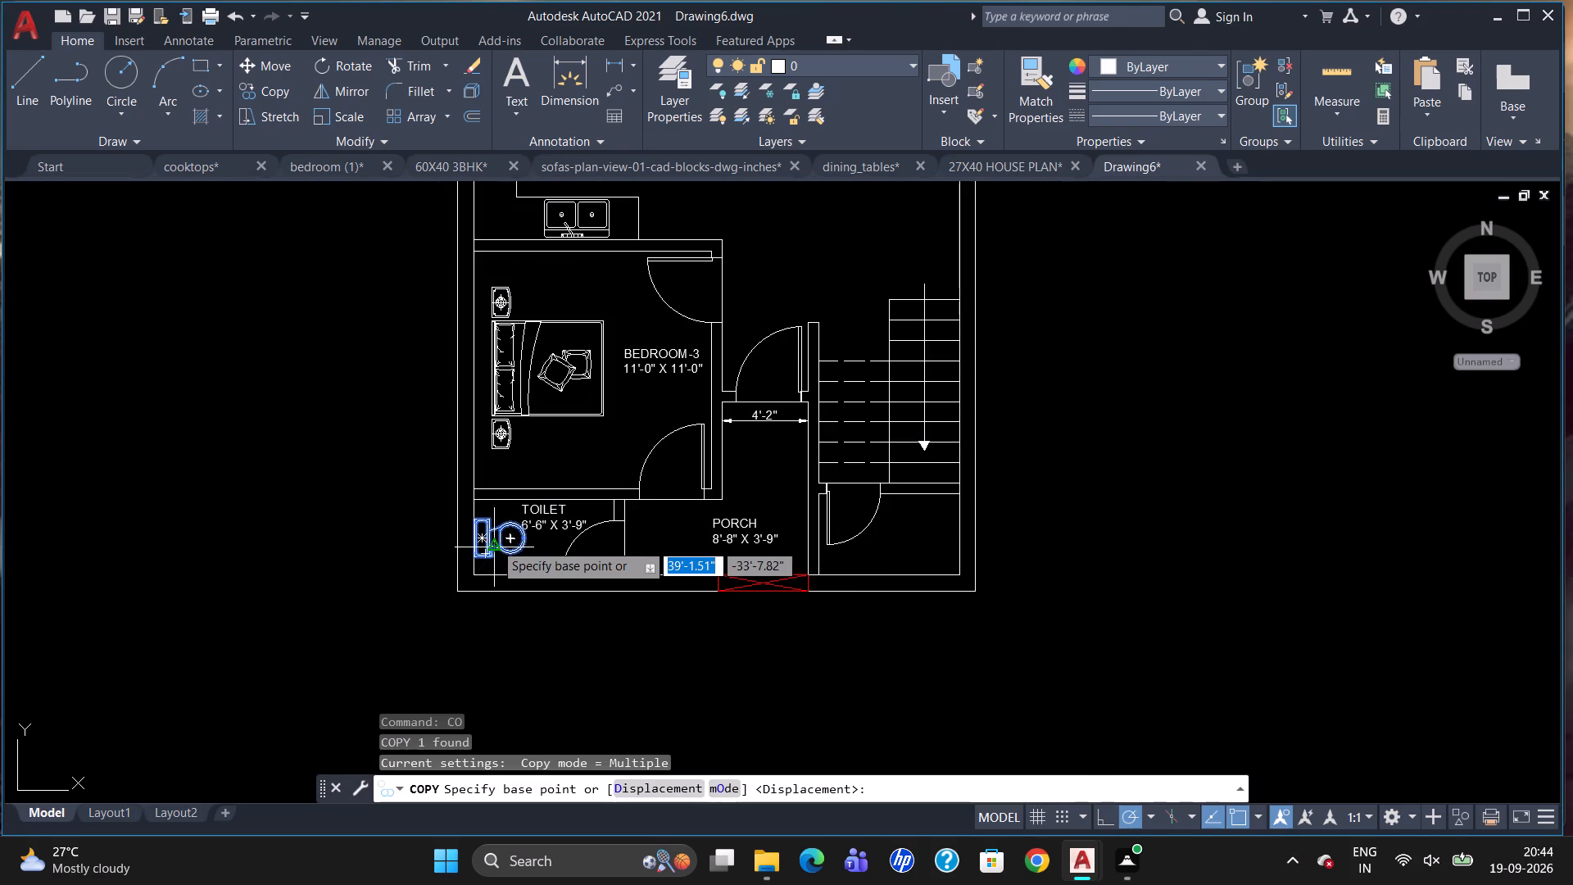
left_click_drag(495, 556, 640, 620)
left_click(1081, 541)
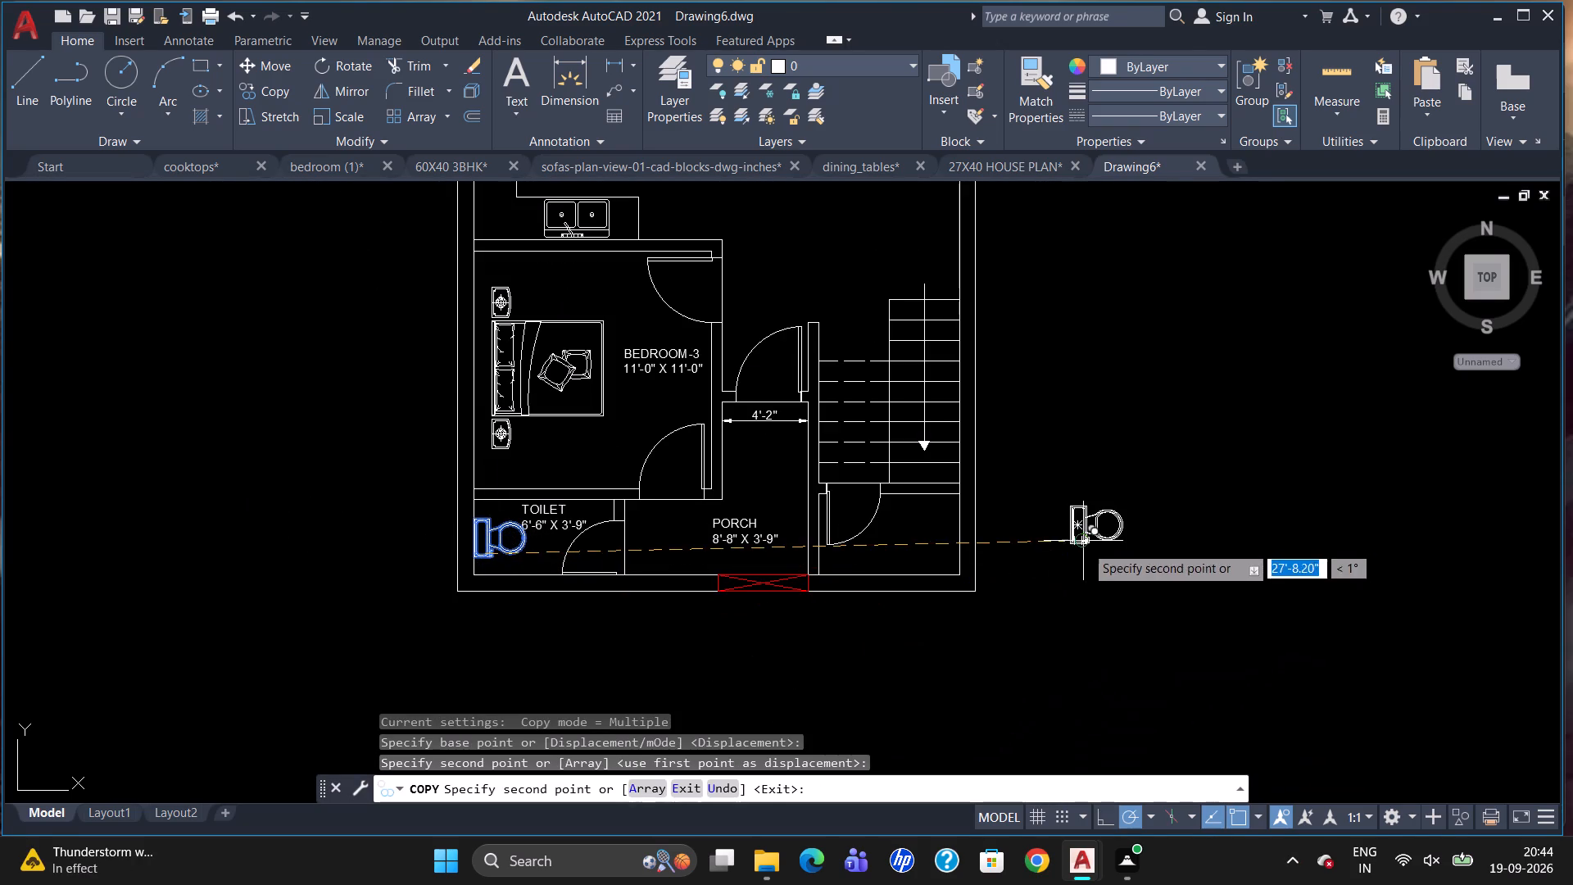
key("Escape")
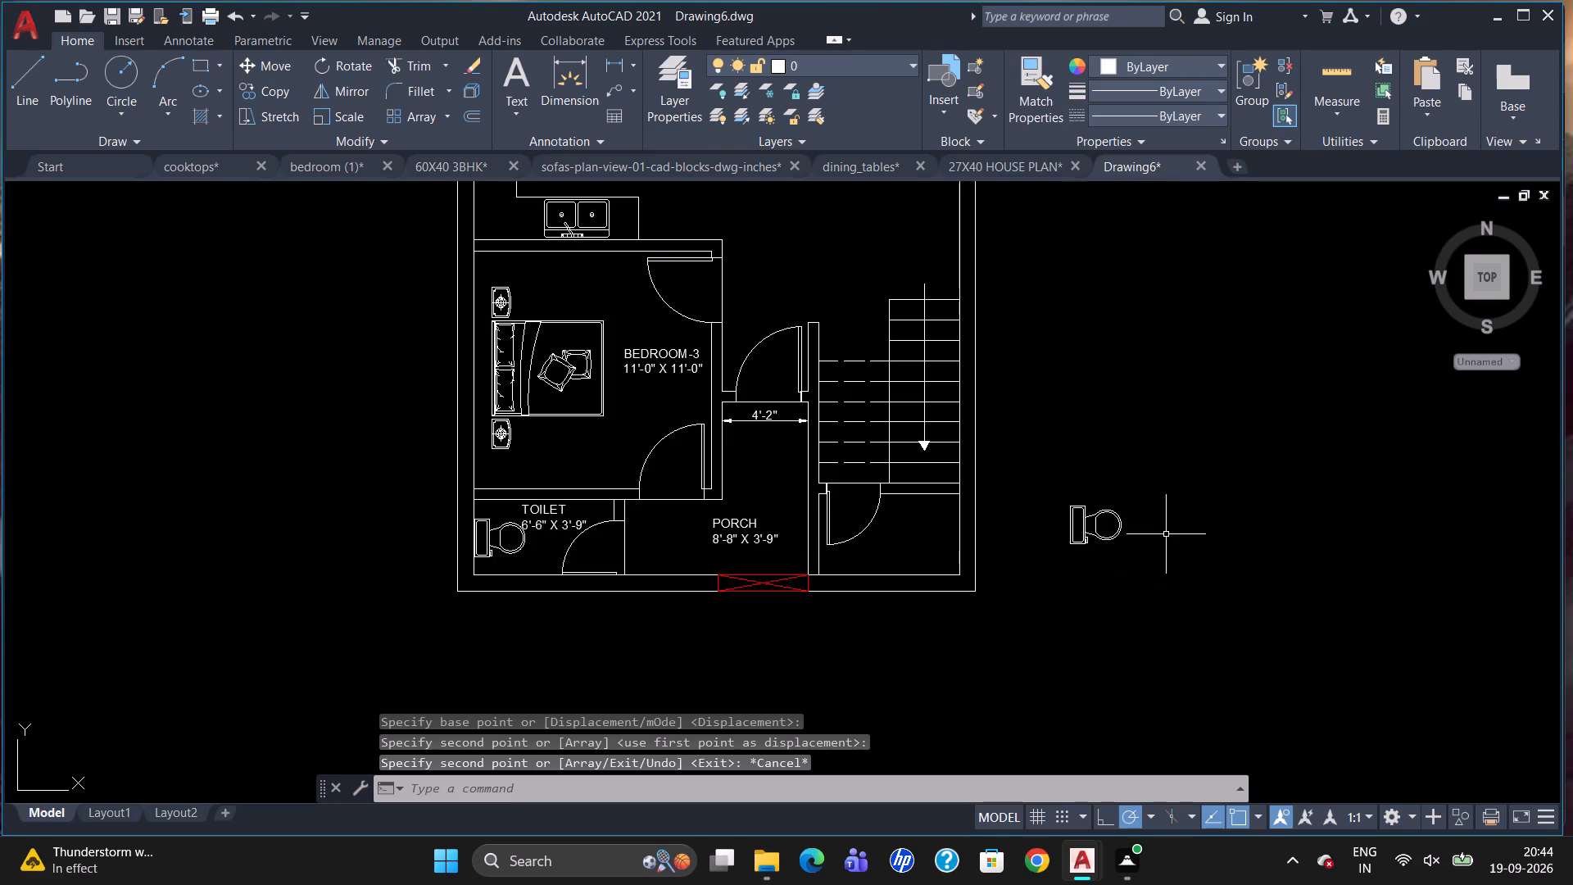
Rotate the WC copy outside the plan 180° so its tank faces away from the house.
left_click(1097, 536)
type("RO")
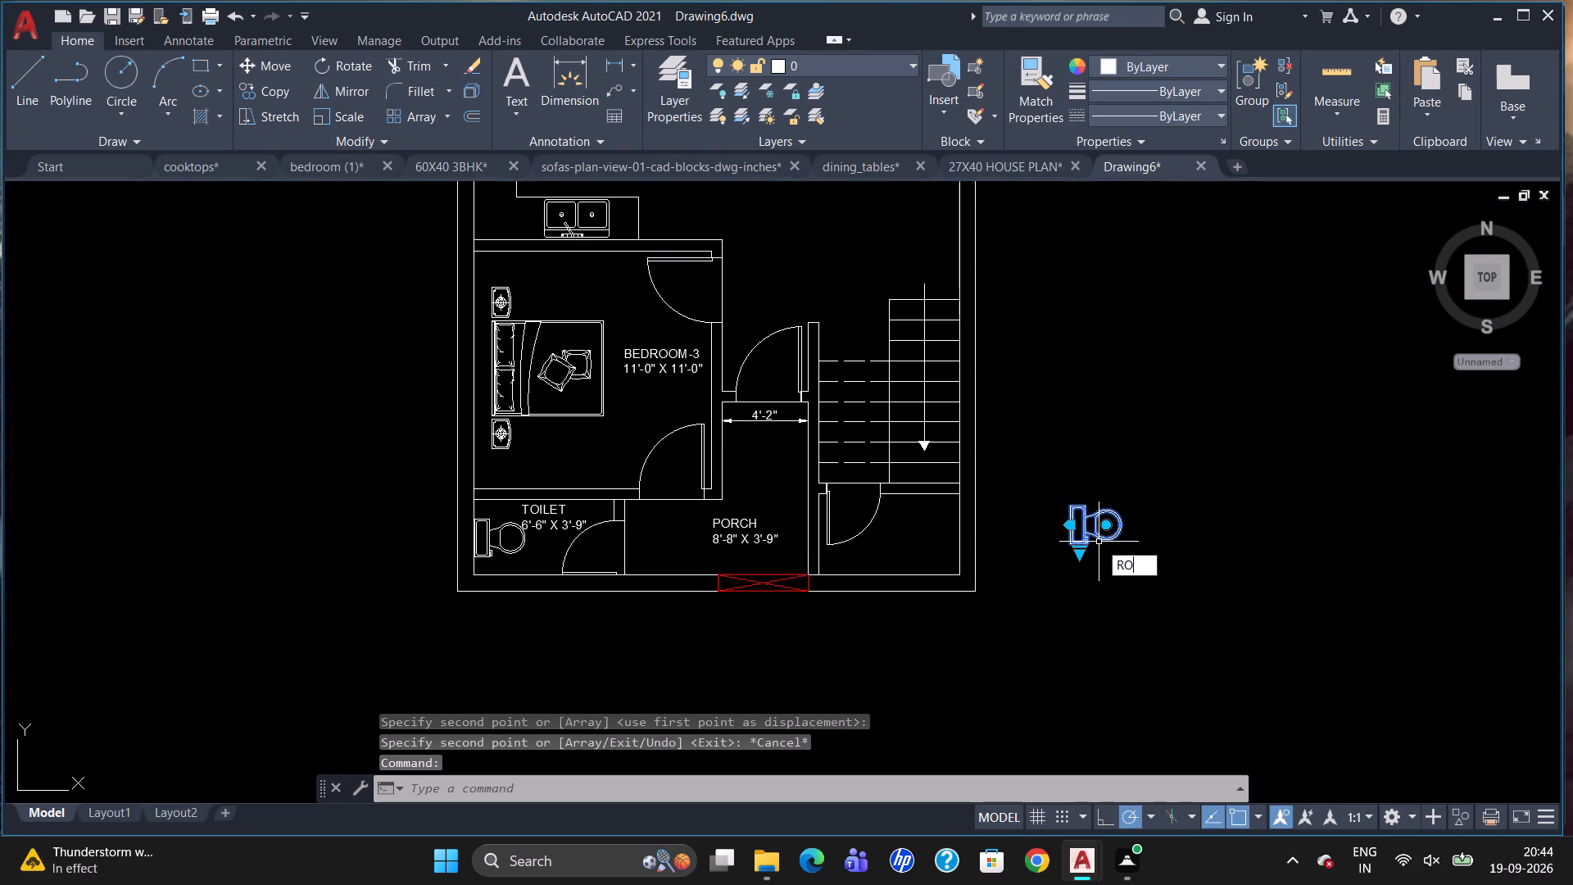
key("Return")
left_click(1103, 542)
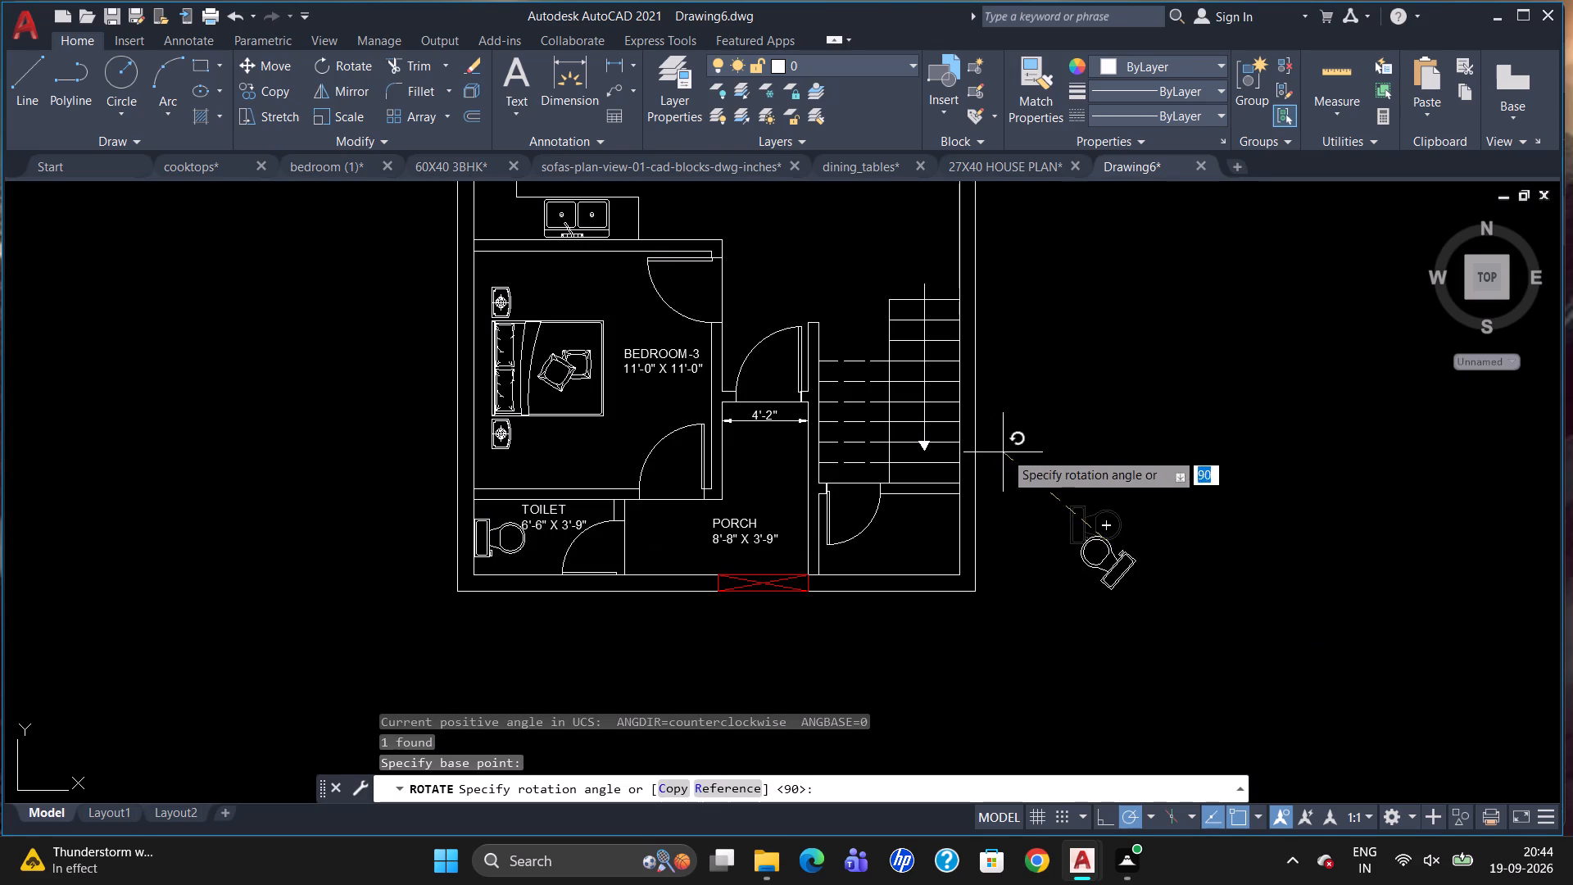
left_click(974, 542)
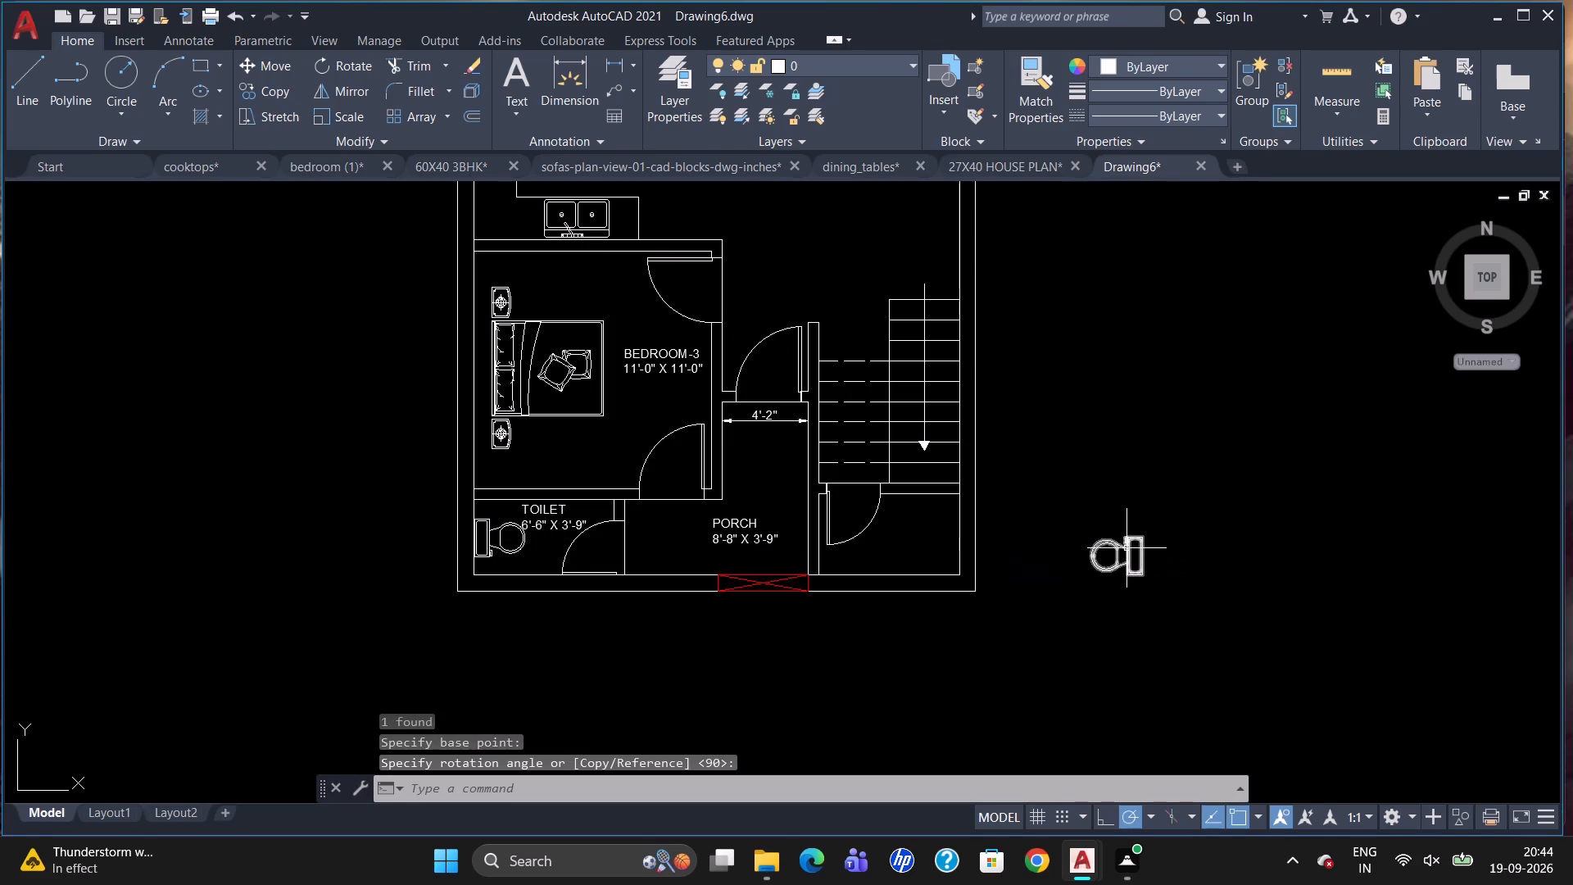
Move the rotated WC into the room below the staircase, with its tank against the outer side wall.
left_click(1125, 550)
key("m")
key("Return")
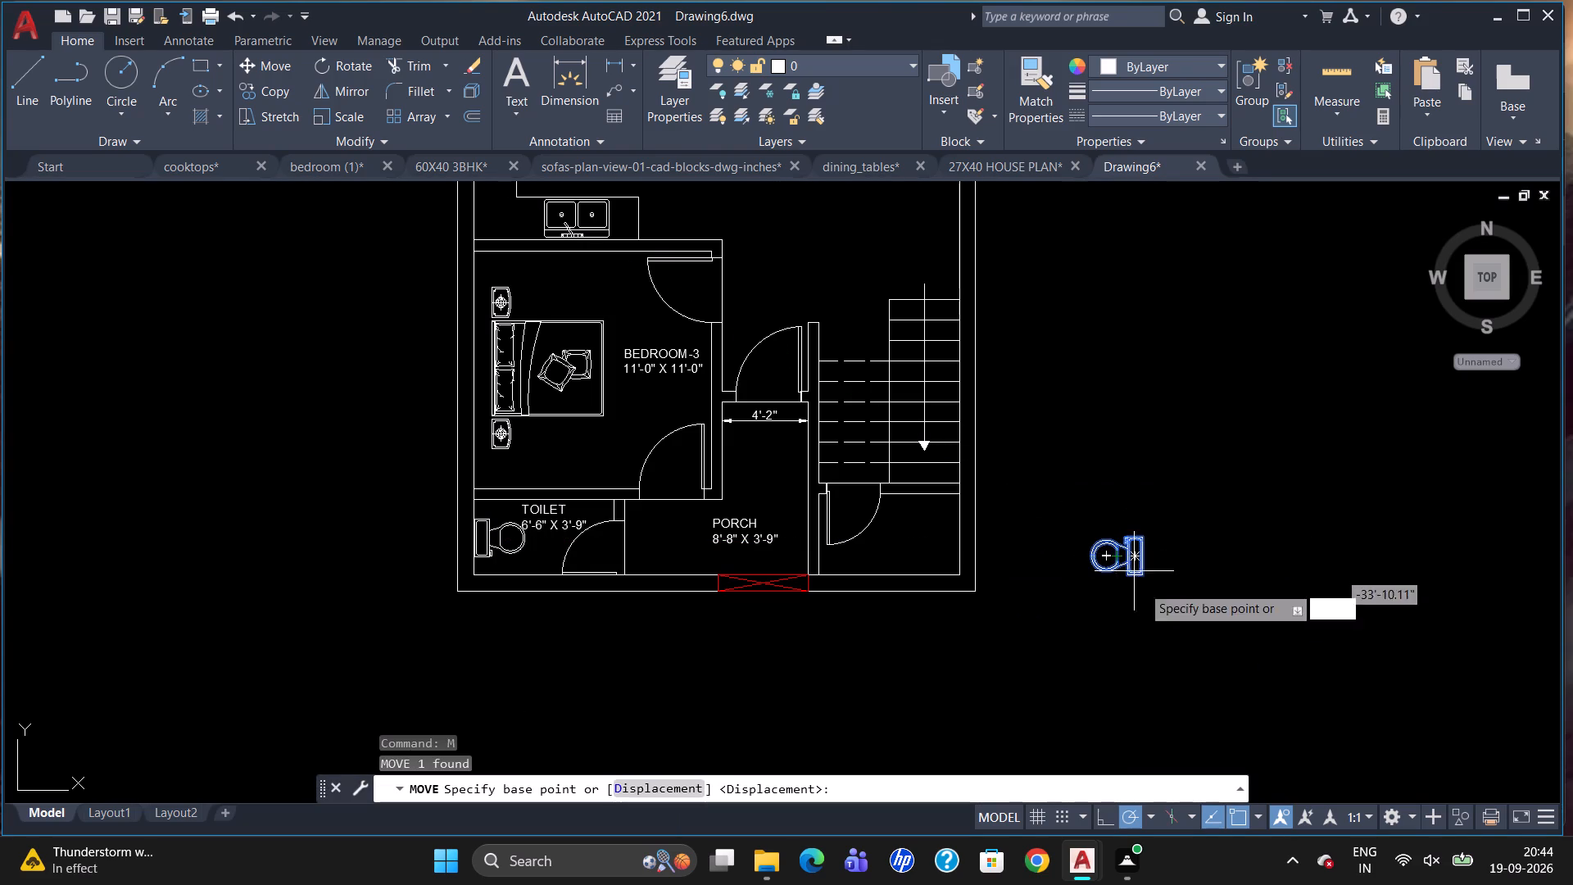
left_click(1102, 561)
scroll(927, 559, "up", 3)
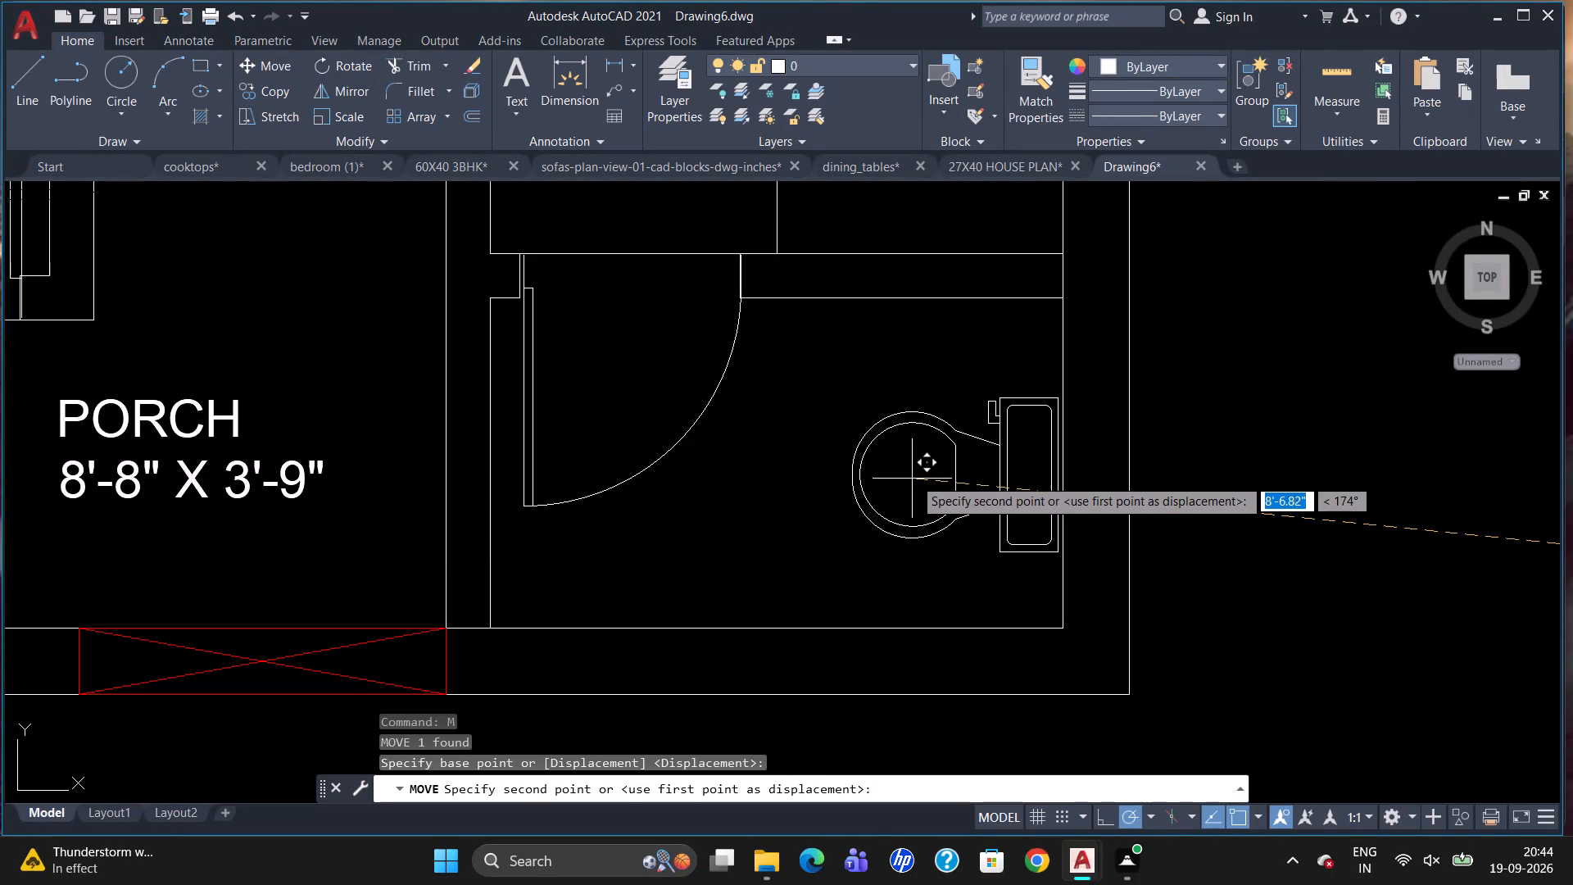
left_click(915, 478)
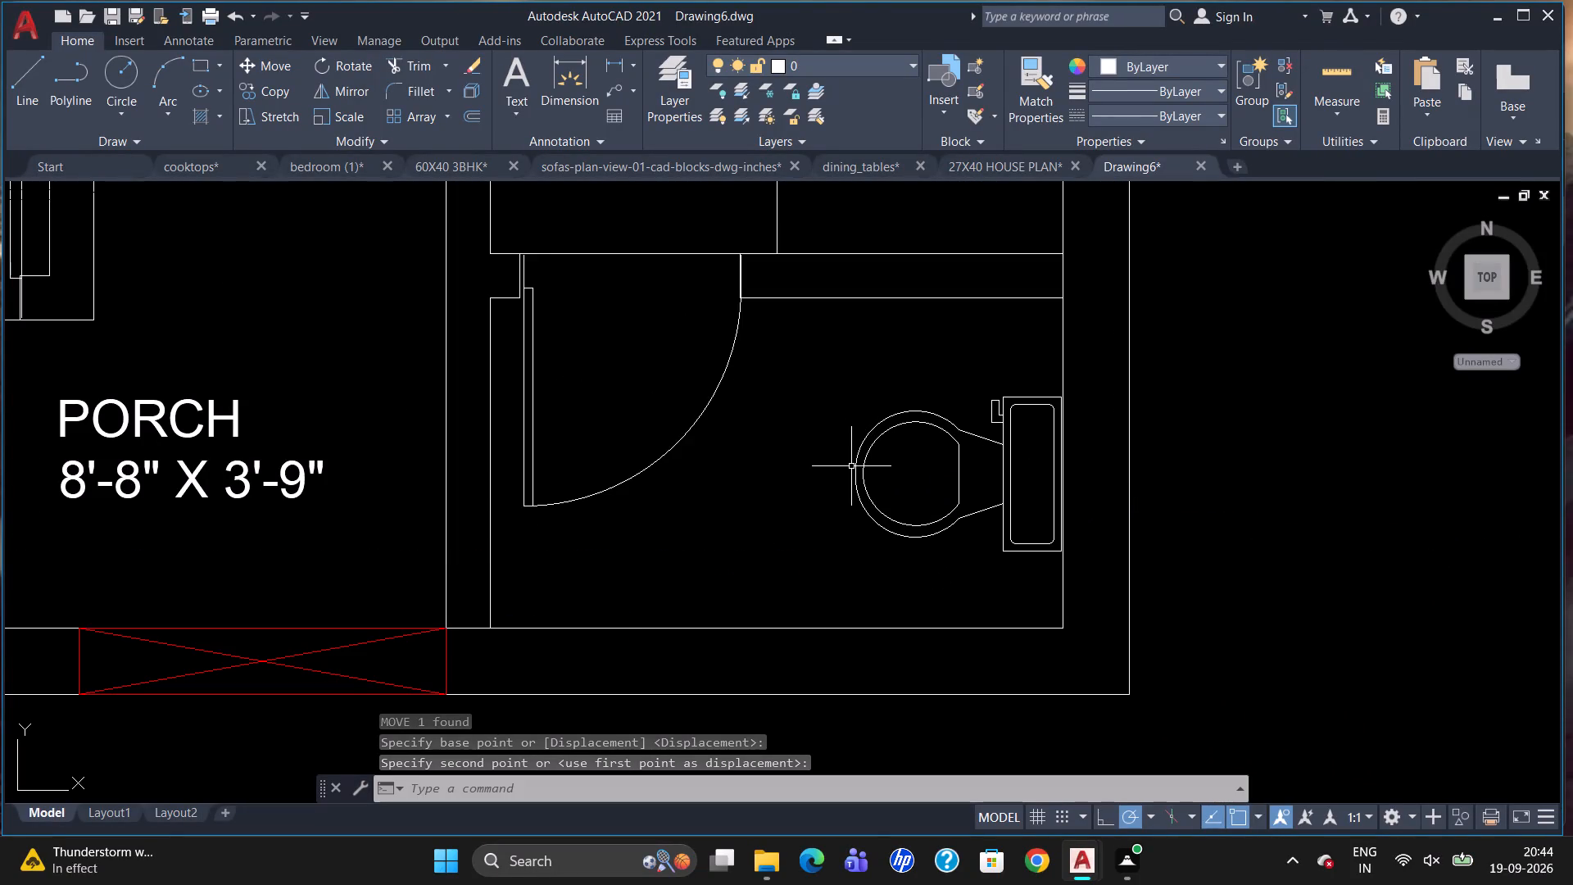
Label the room below the staircase with 5" high multiline text reading TOILET and 6'-6" X 3'-9" on one line below it.
key("t")
key("Return")
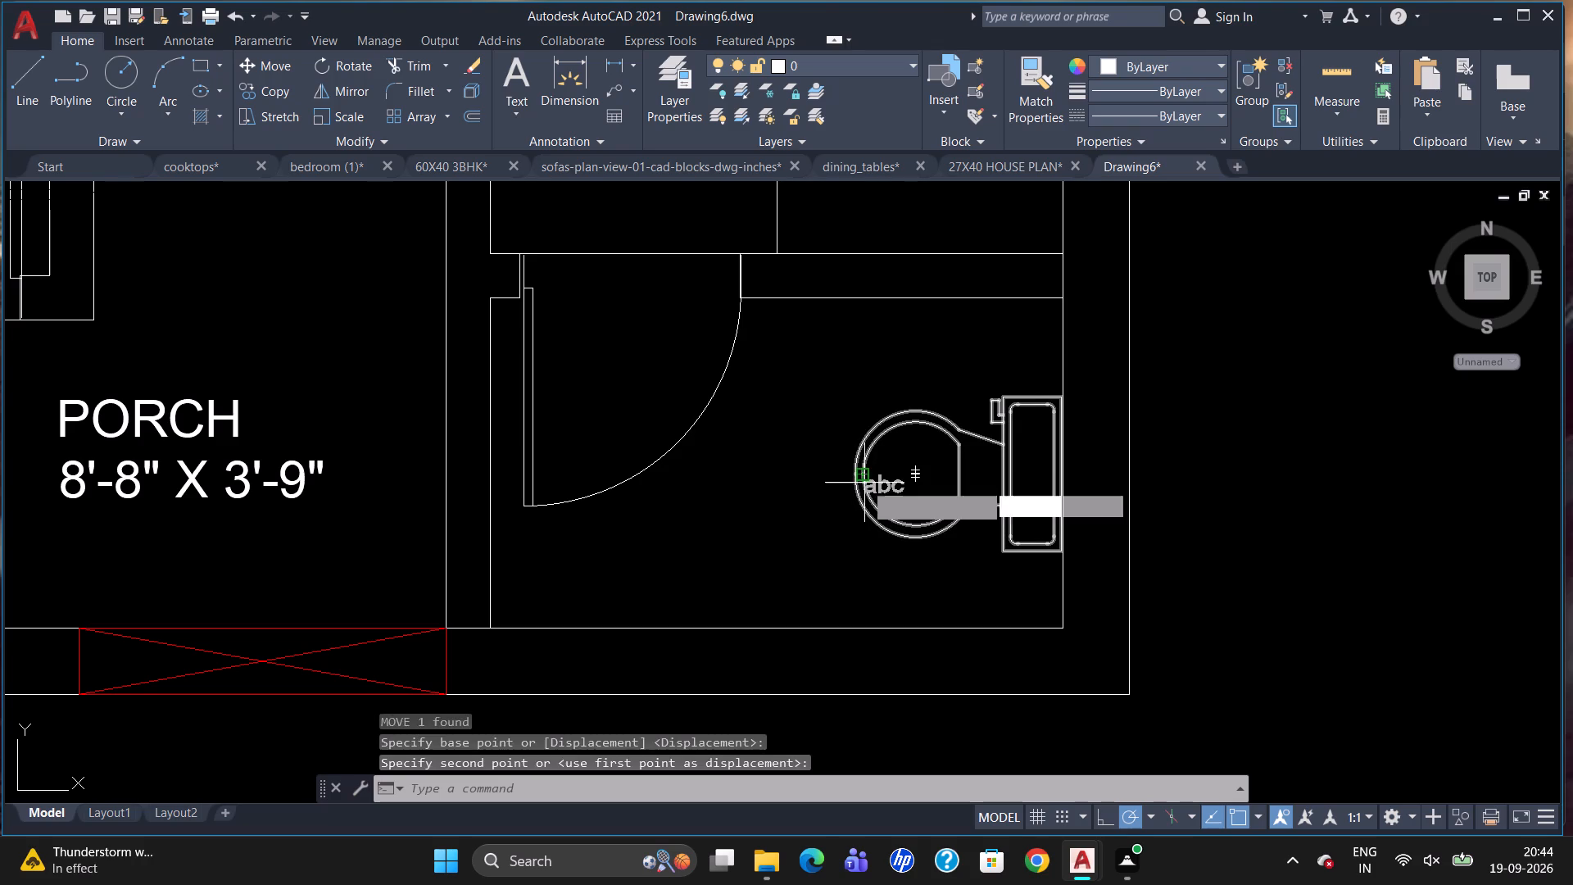
left_click_drag(652, 530, 673, 571)
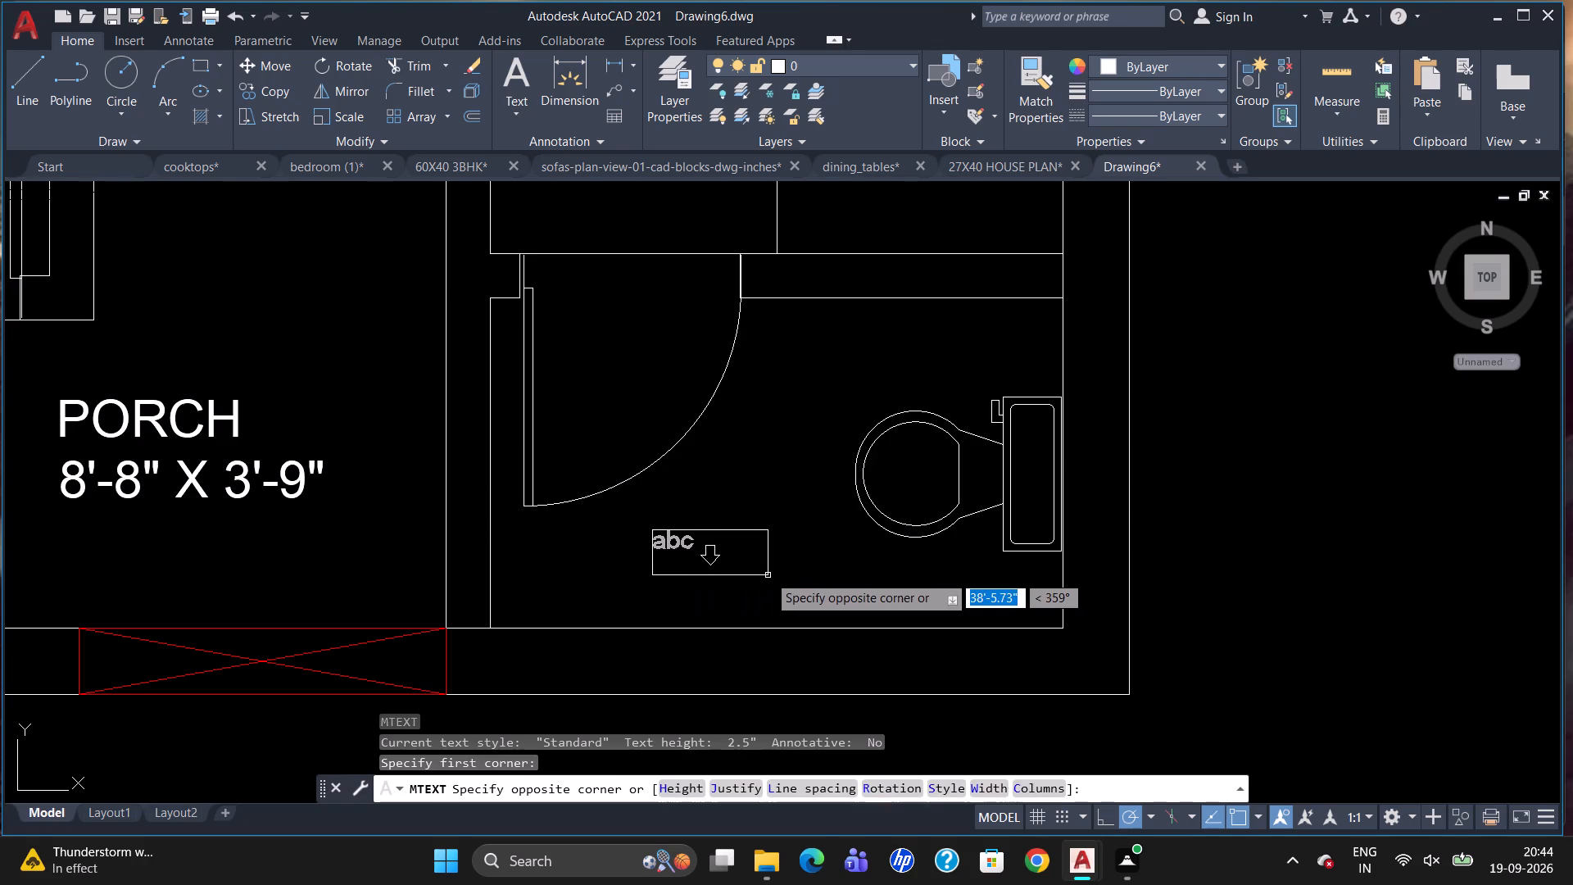
left_click(768, 574)
left_click(266, 95)
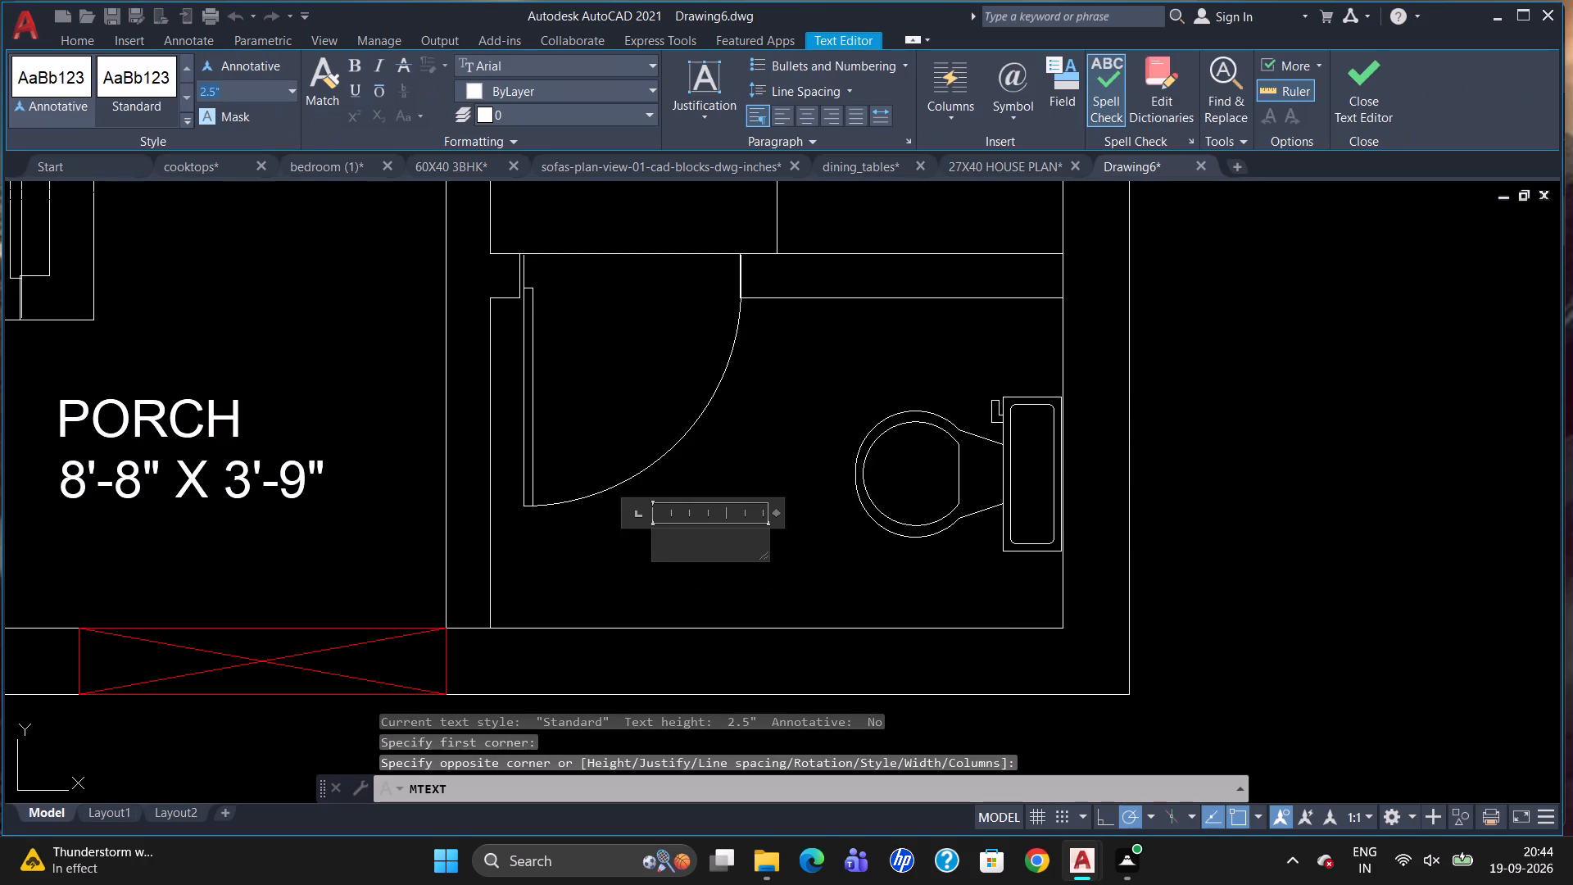
key("BackSpace")
key("5")
key("Return")
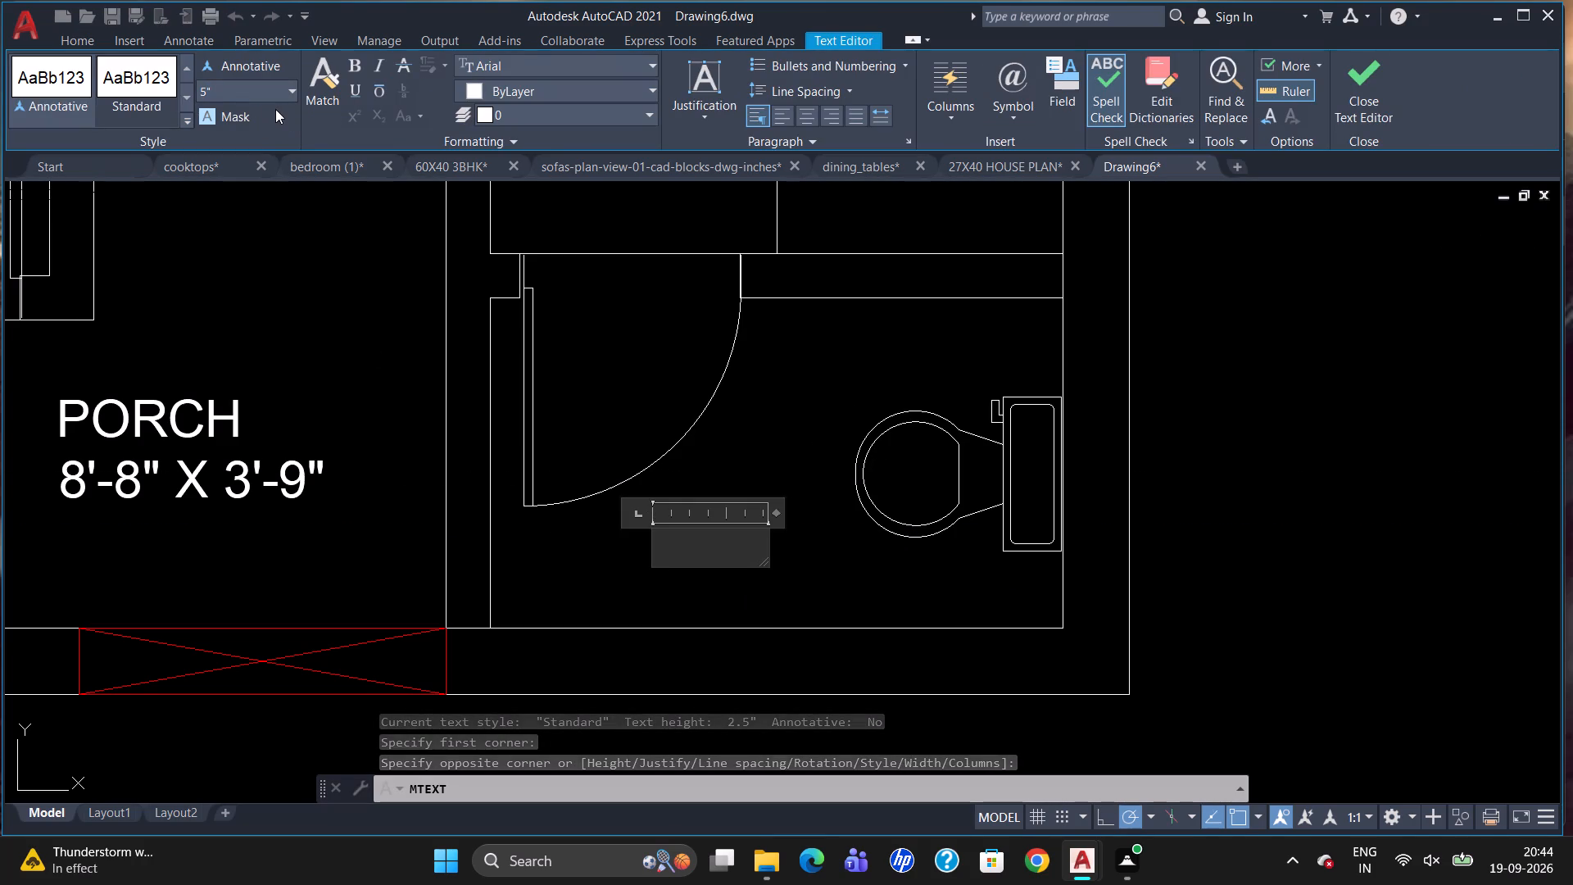
type("TOILET")
key("Return")
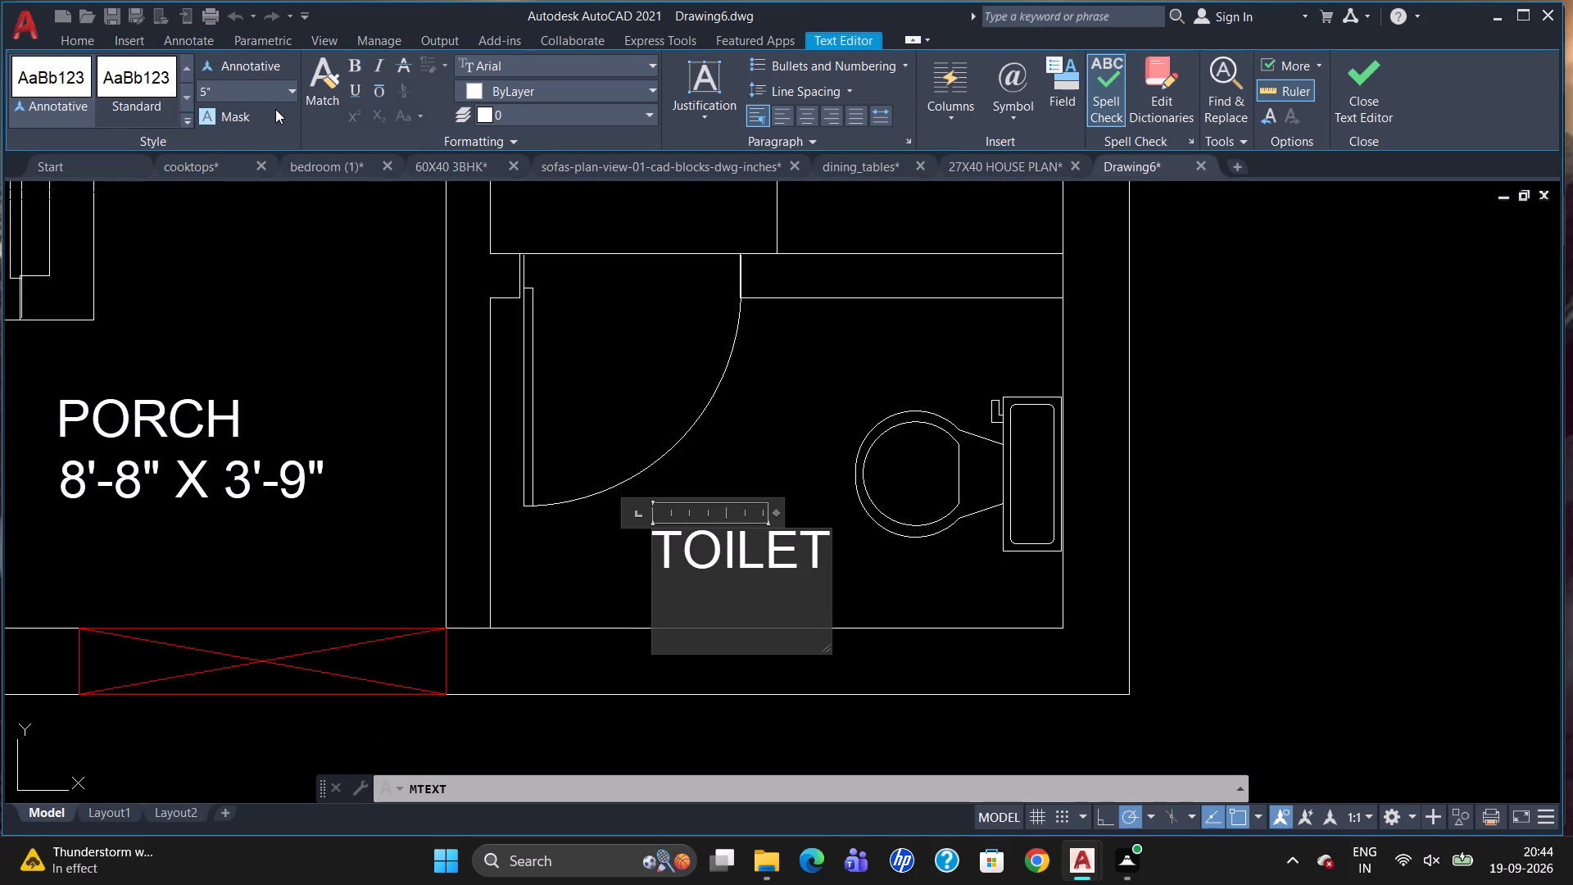
type("6'-6\" X")
key("space")
type("3'-9\"")
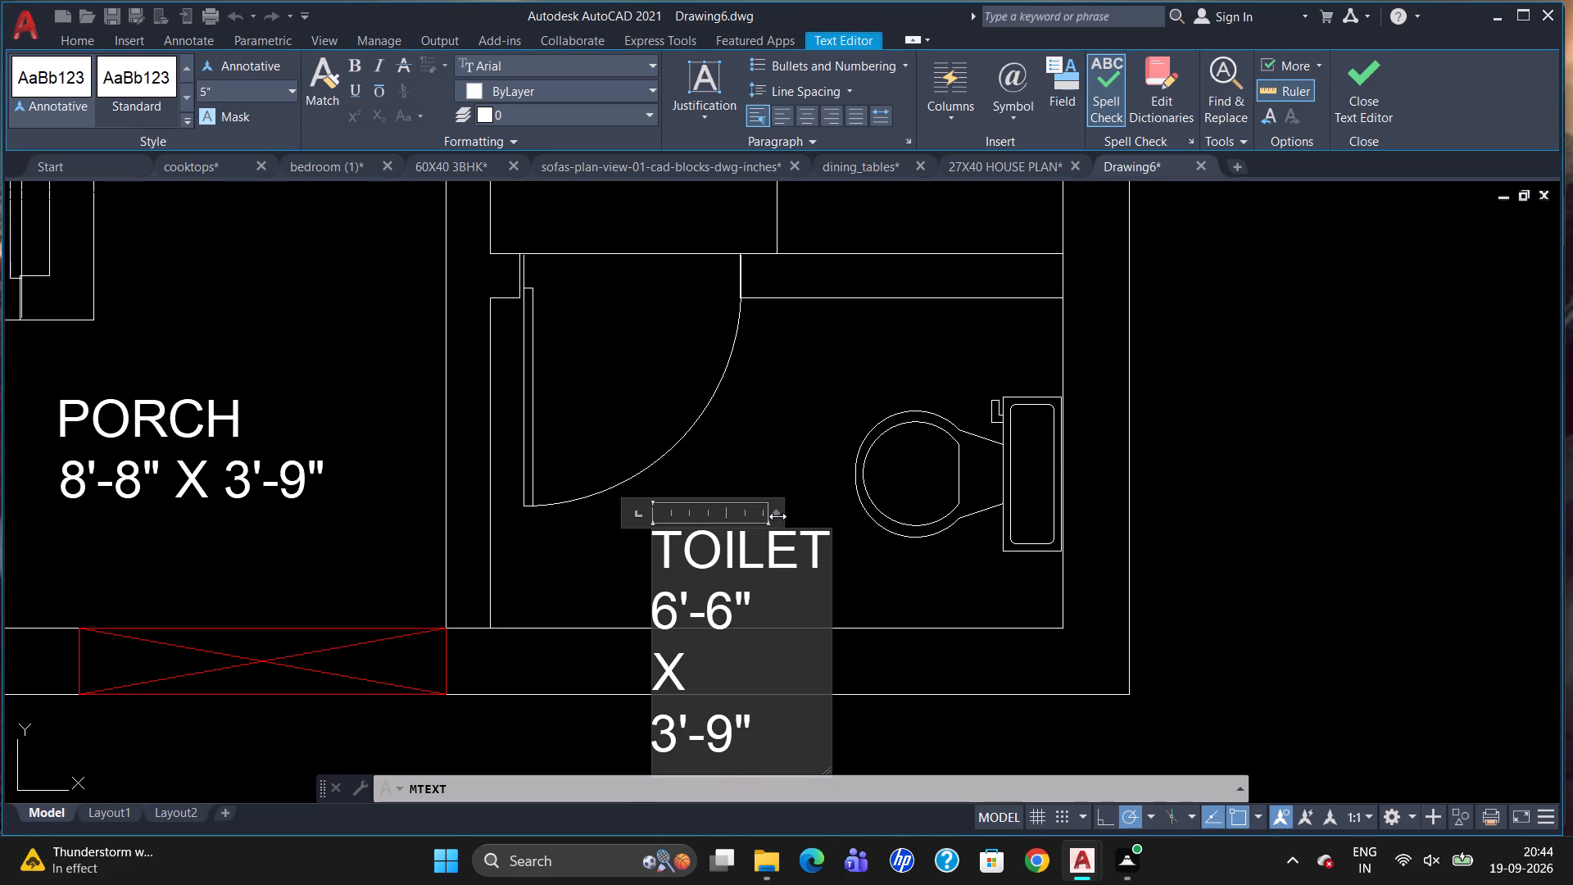
left_click_drag(780, 514, 971, 529)
left_click(1008, 559)
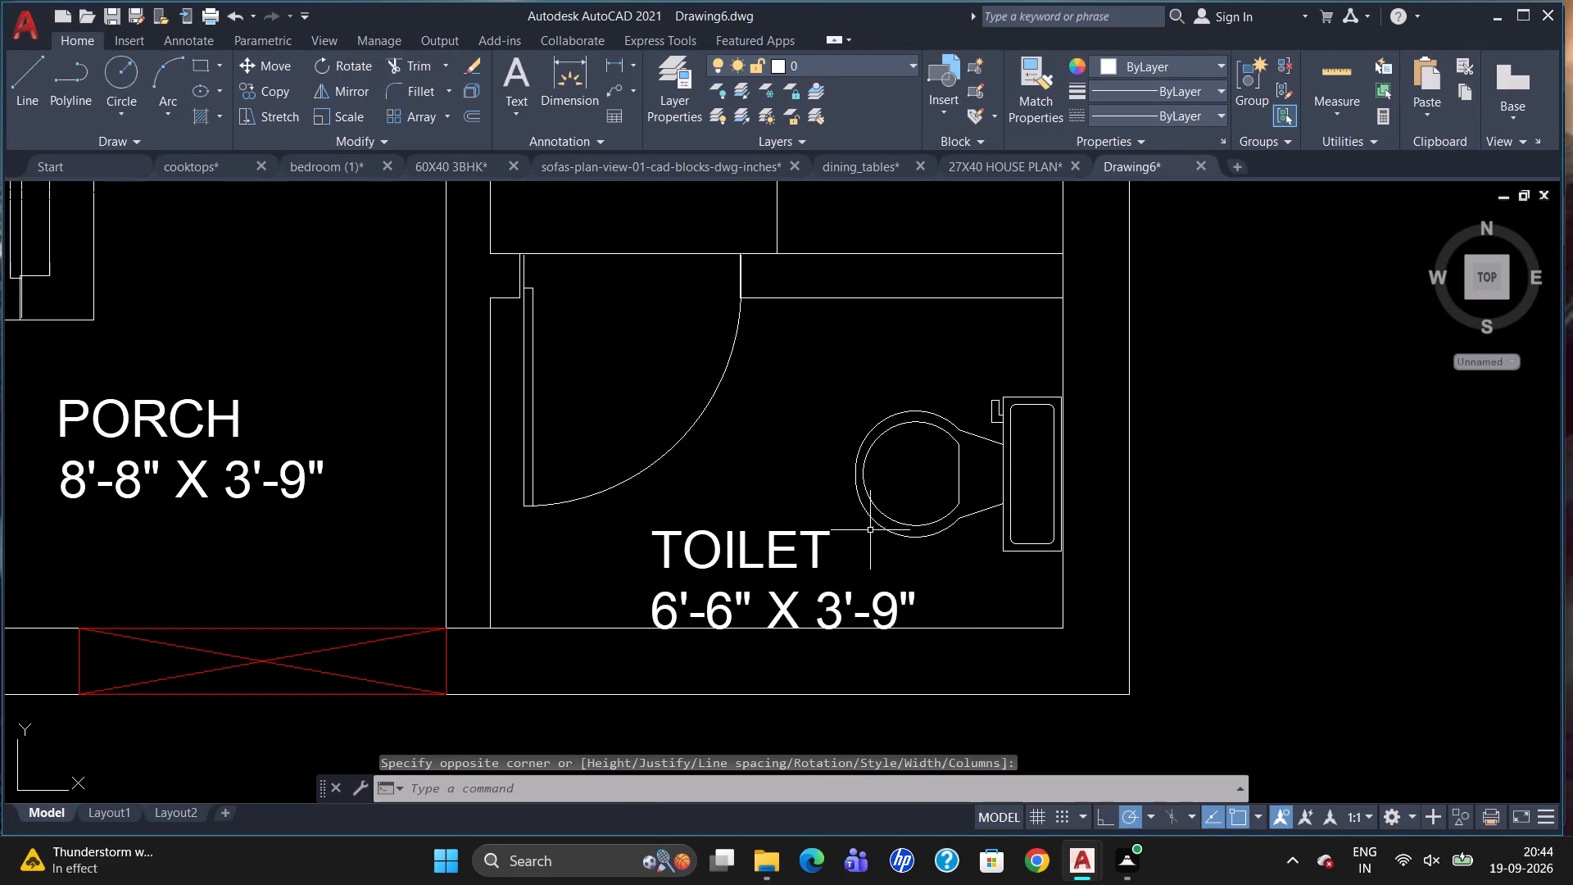
Move the new TOILET label slightly up, clear of the bottom wall line.
left_click(777, 537)
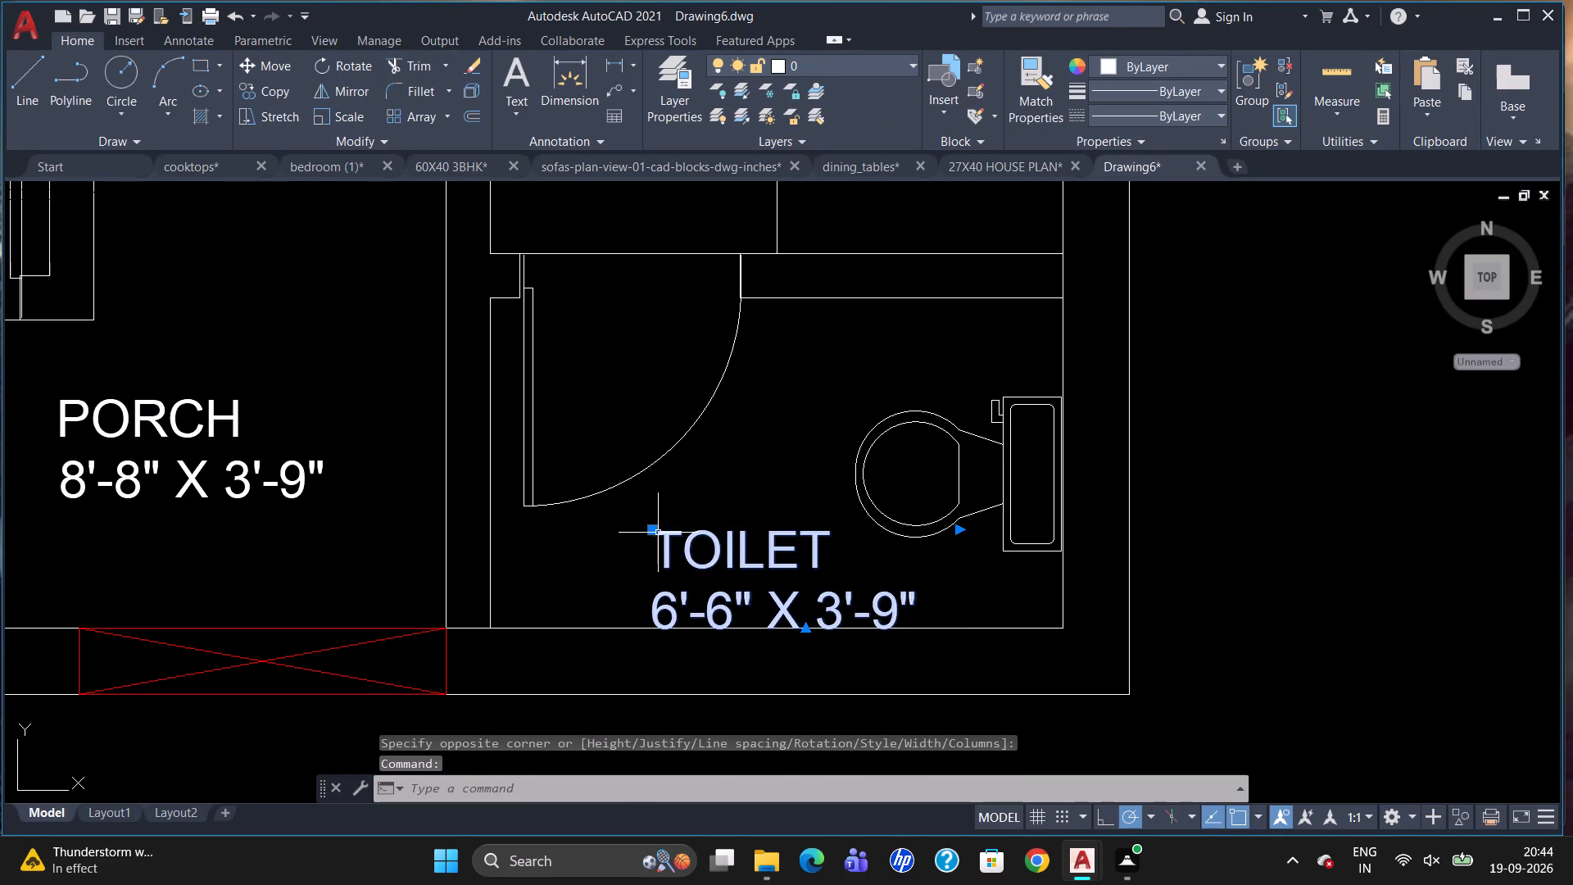
left_click(650, 531)
left_click_drag(649, 501, 660, 513)
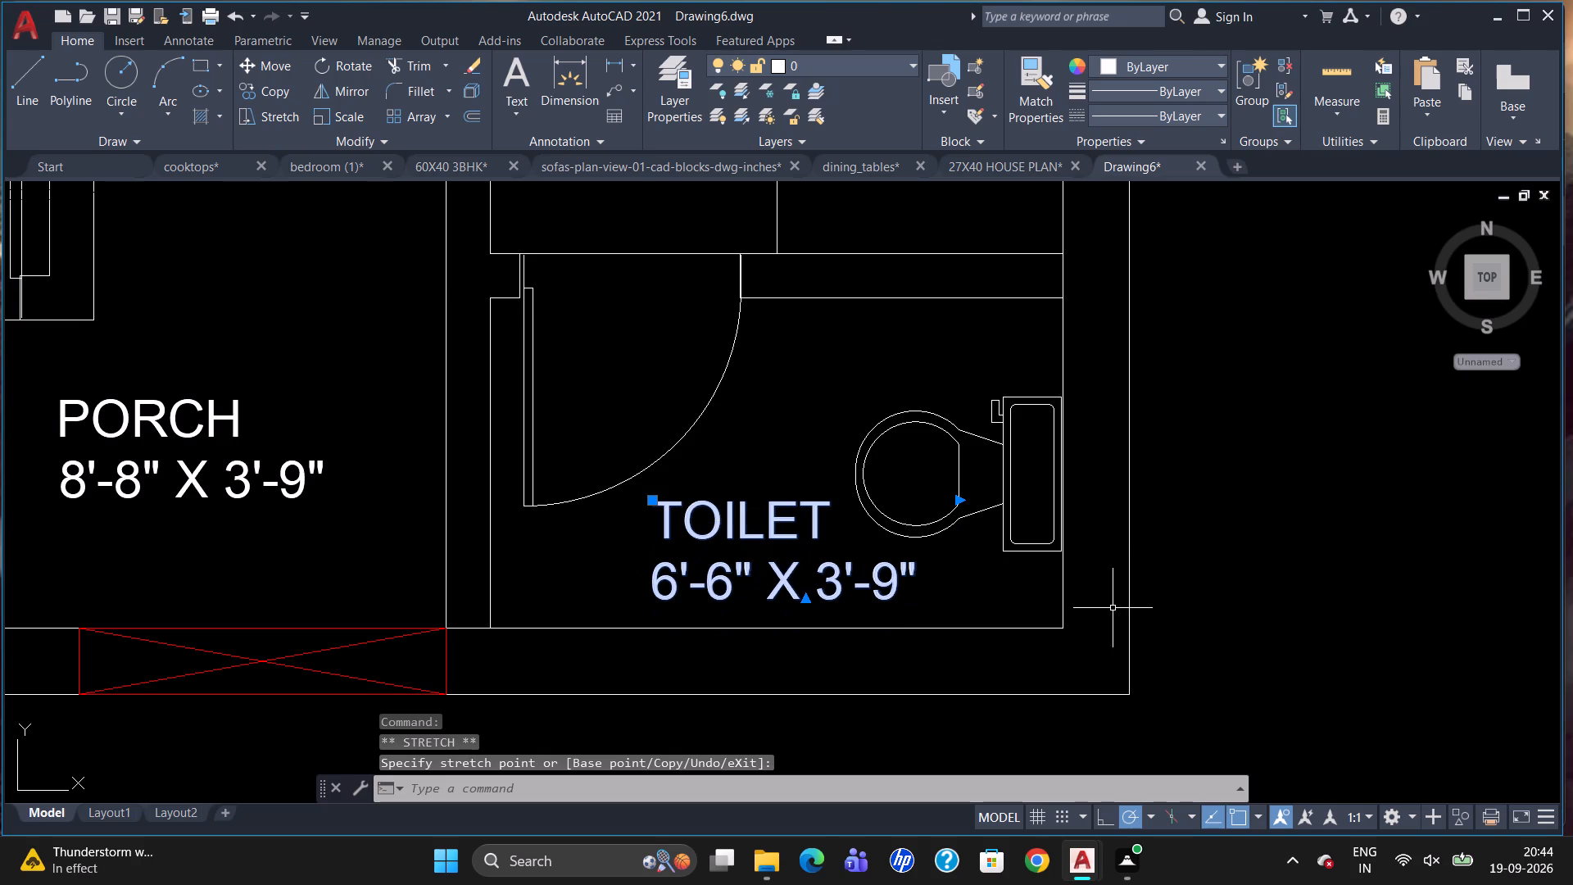
Add 5" high multiline text reading UP just above the start of the staircase arrow line.
key("Escape")
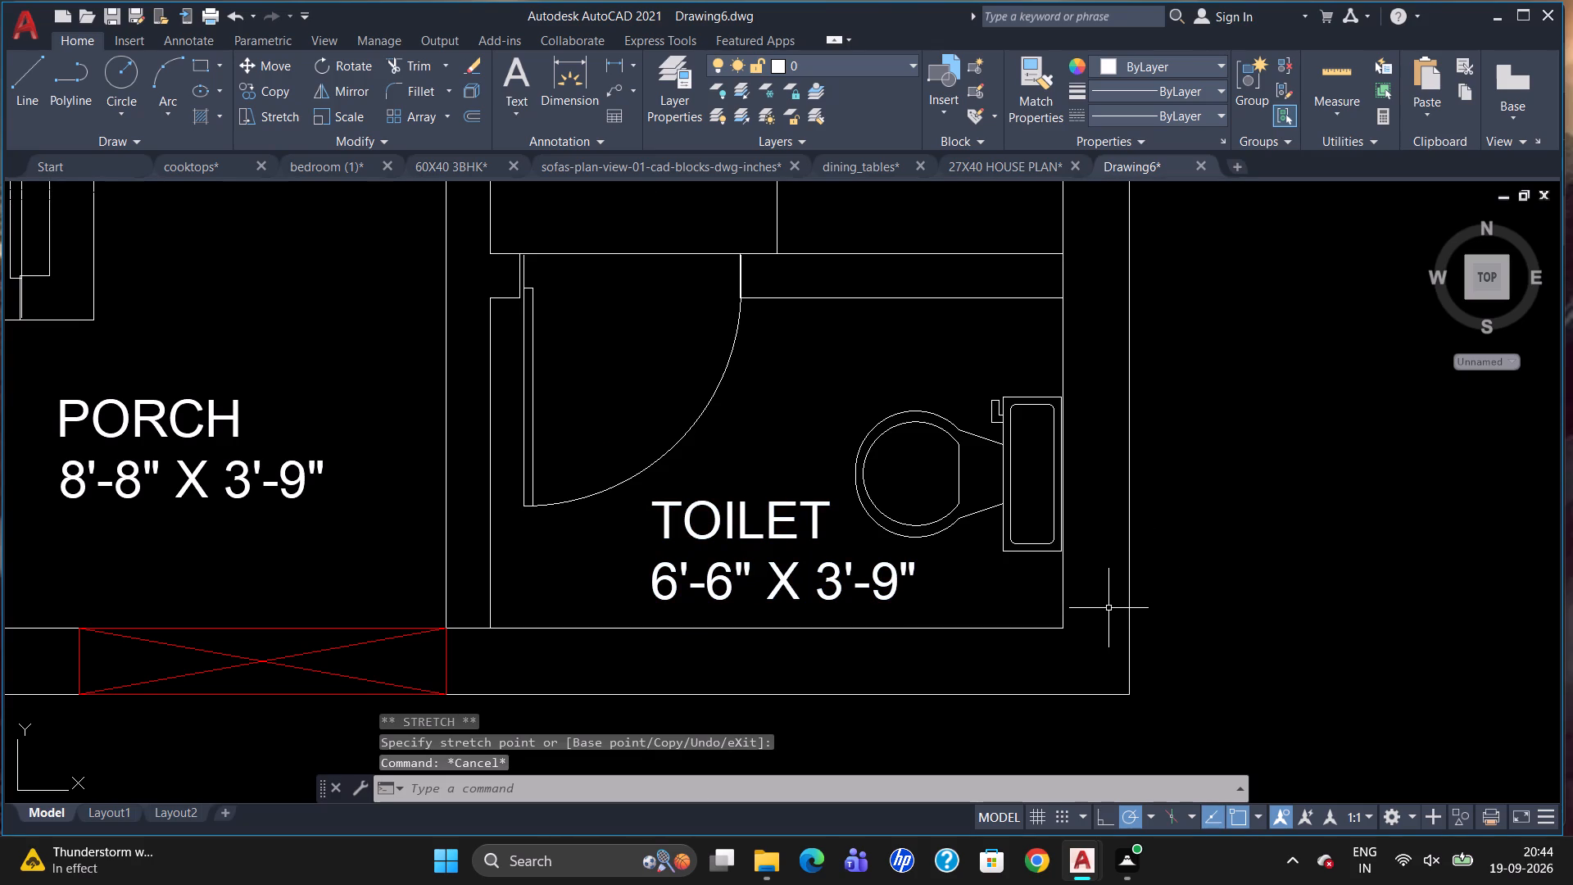
scroll(1194, 624, "down", 2)
scroll(1077, 598, "down", 1)
scroll(1087, 304, "up", 1)
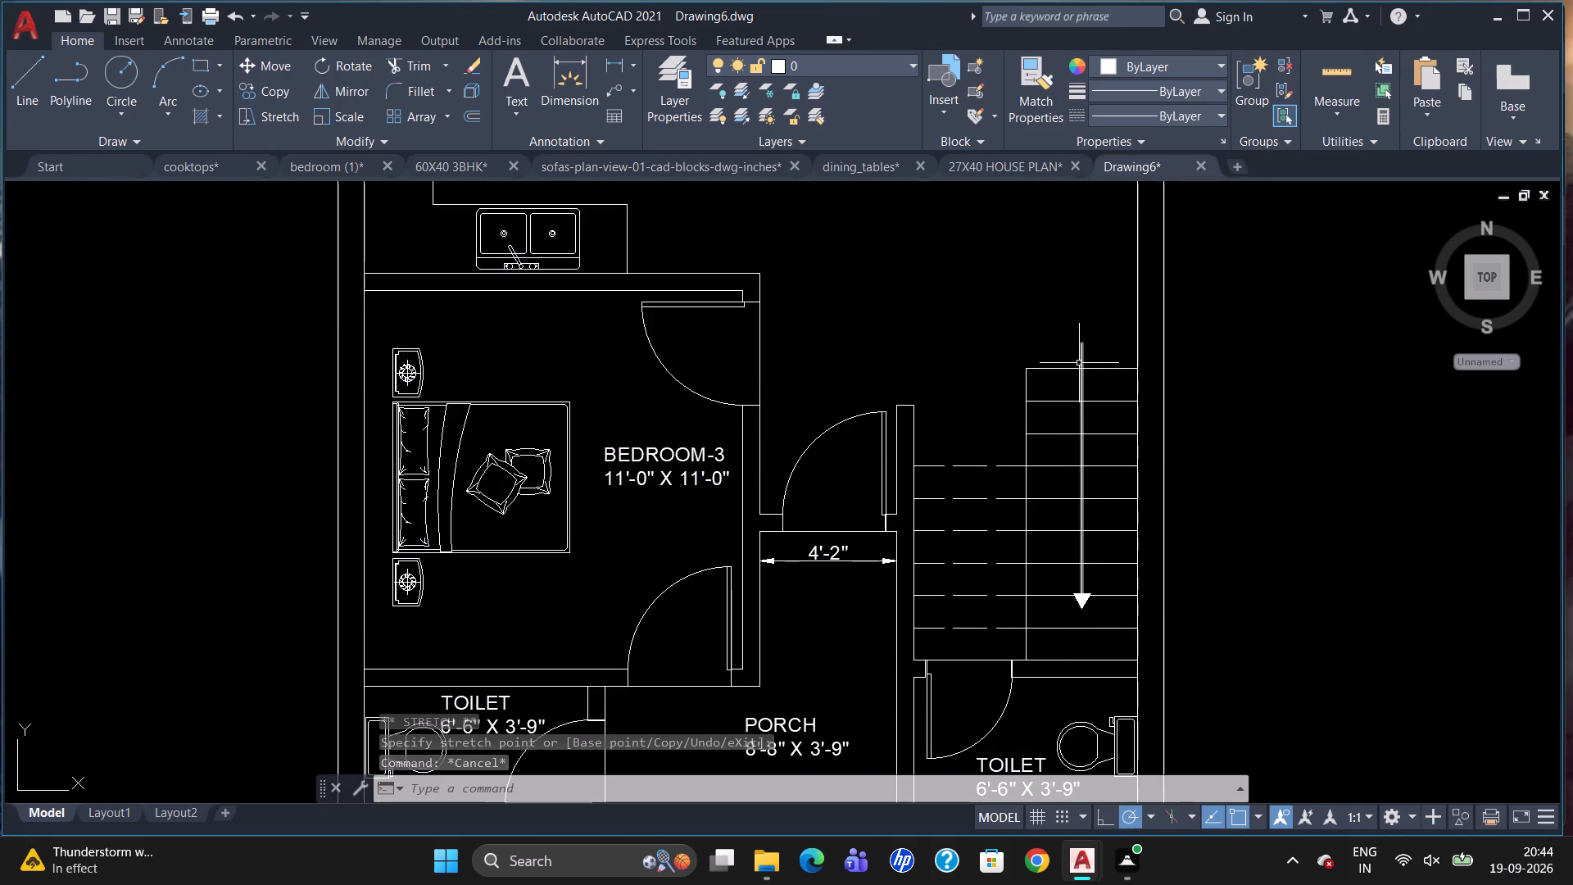
scroll(1094, 428, "down", 1)
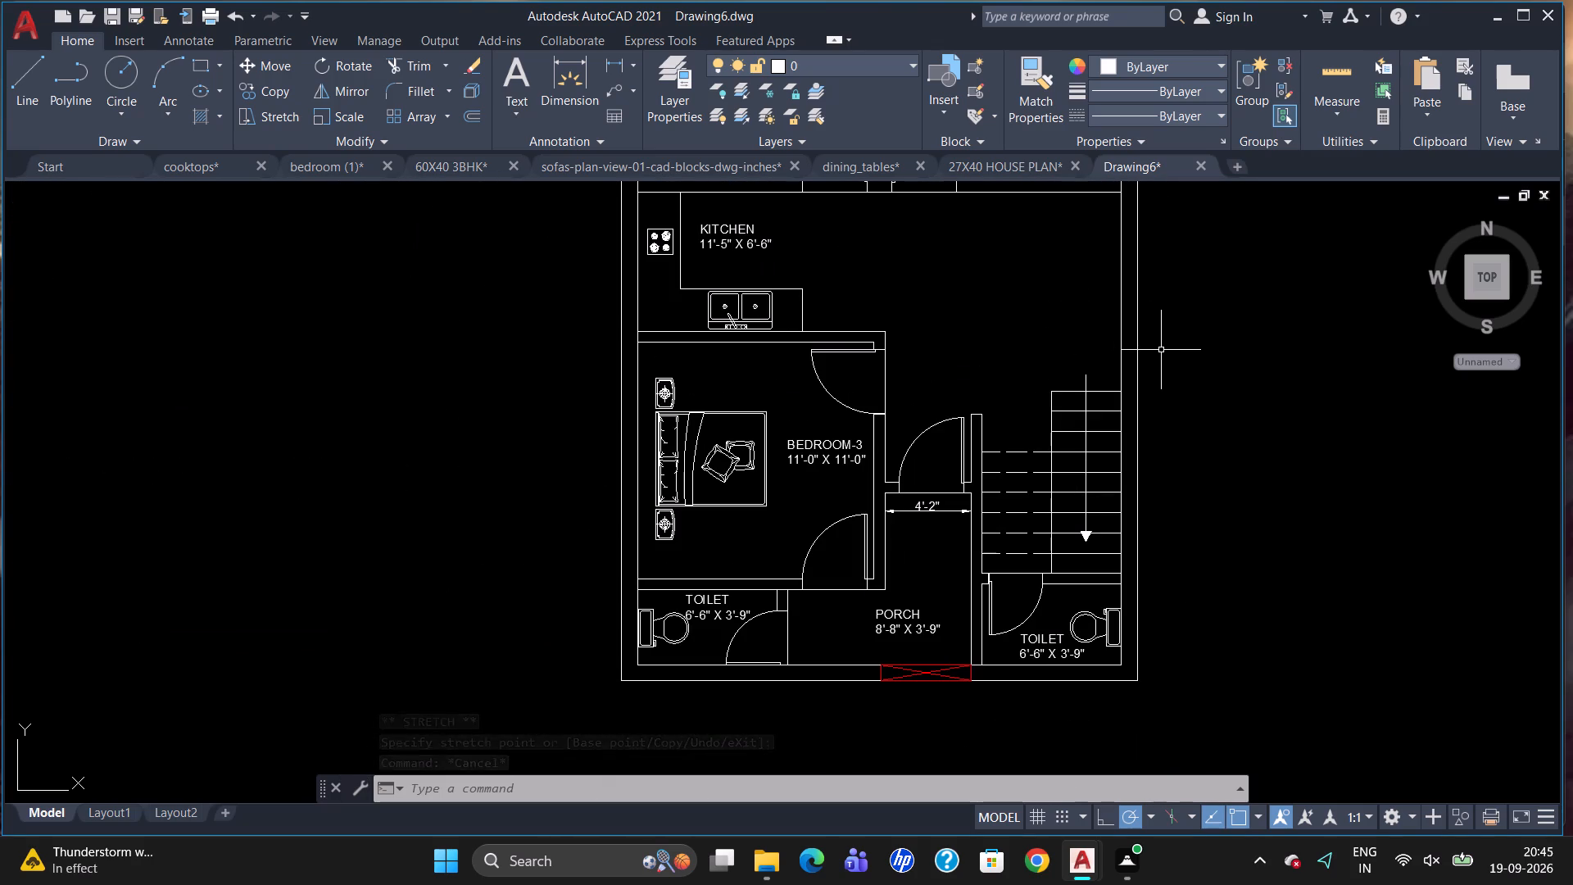
scroll(1122, 350, "up", 1)
key("t")
key("Return")
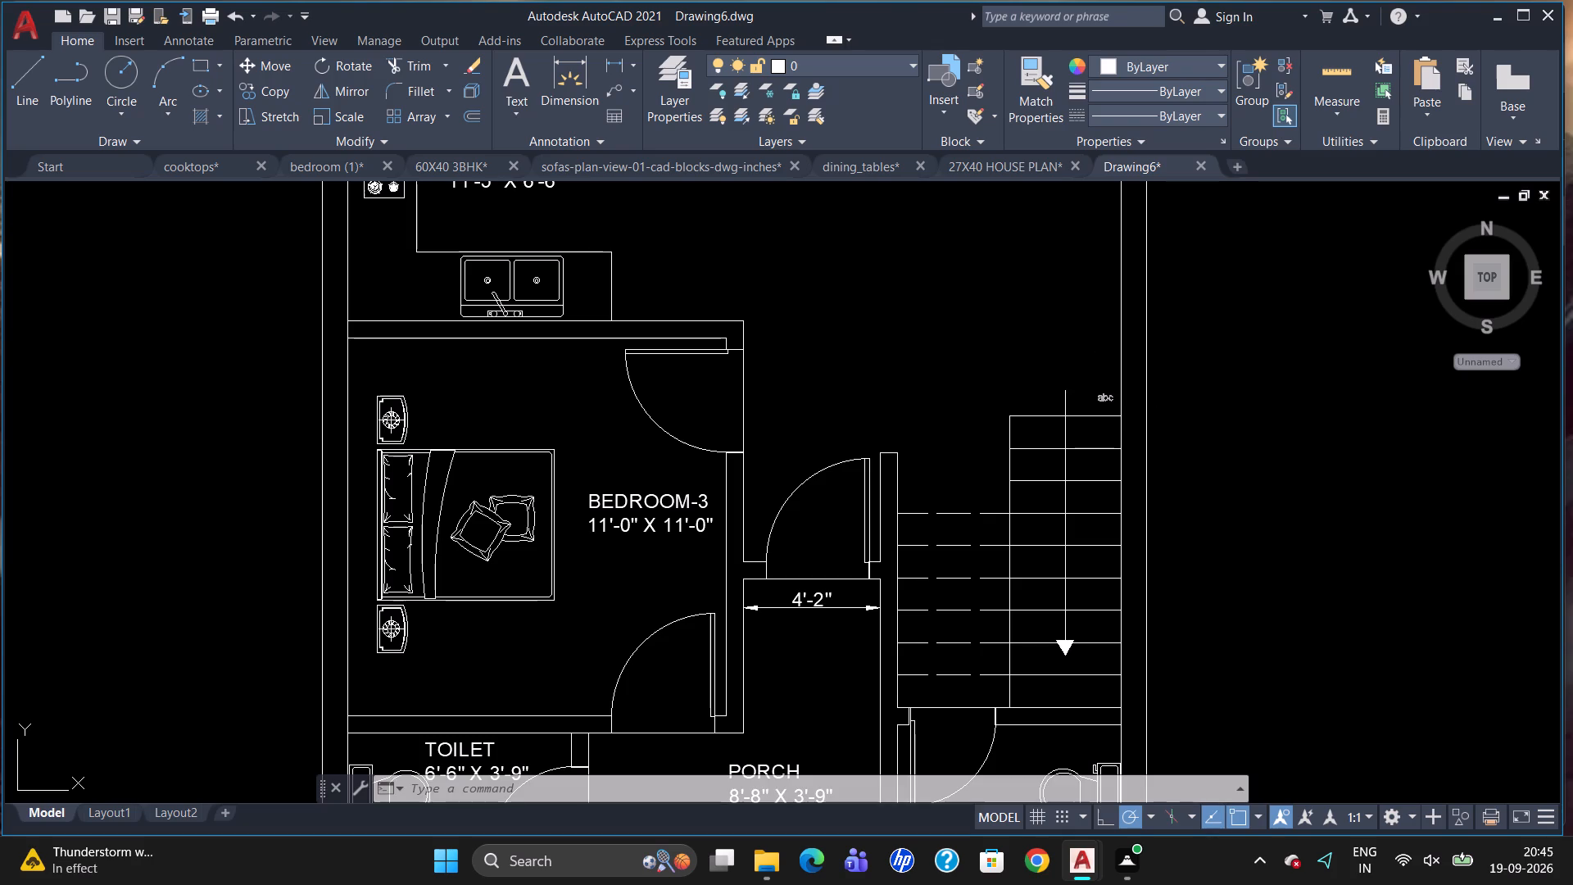
scroll(990, 350, "up", 2)
left_click_drag(1132, 394, 1159, 434)
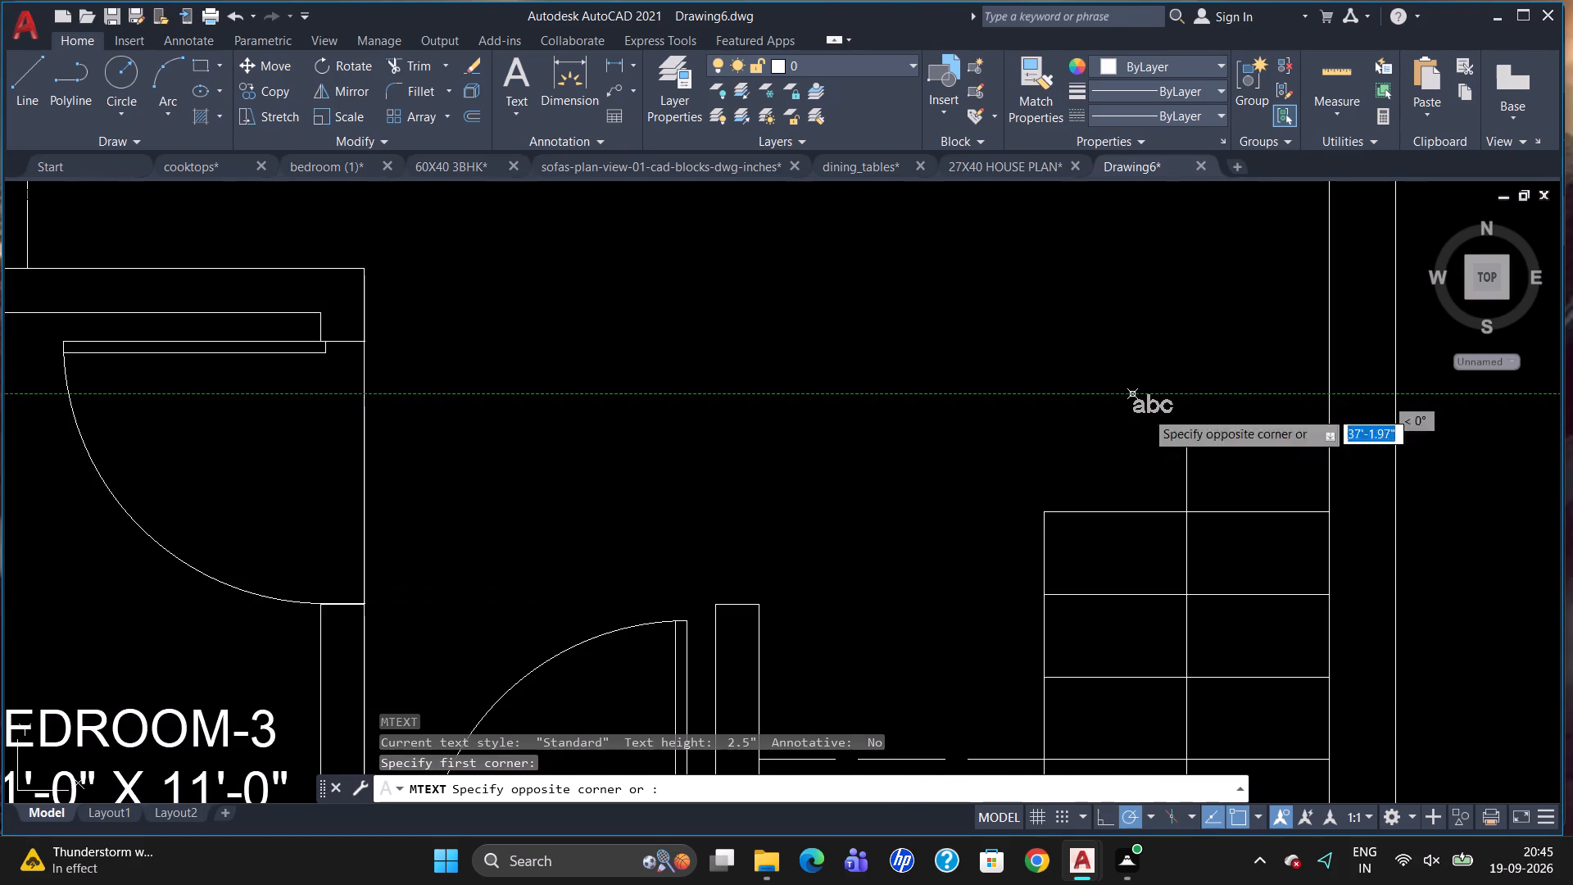
left_click_drag(1159, 434, 1166, 439)
left_click_drag(1218, 440, 1217, 449)
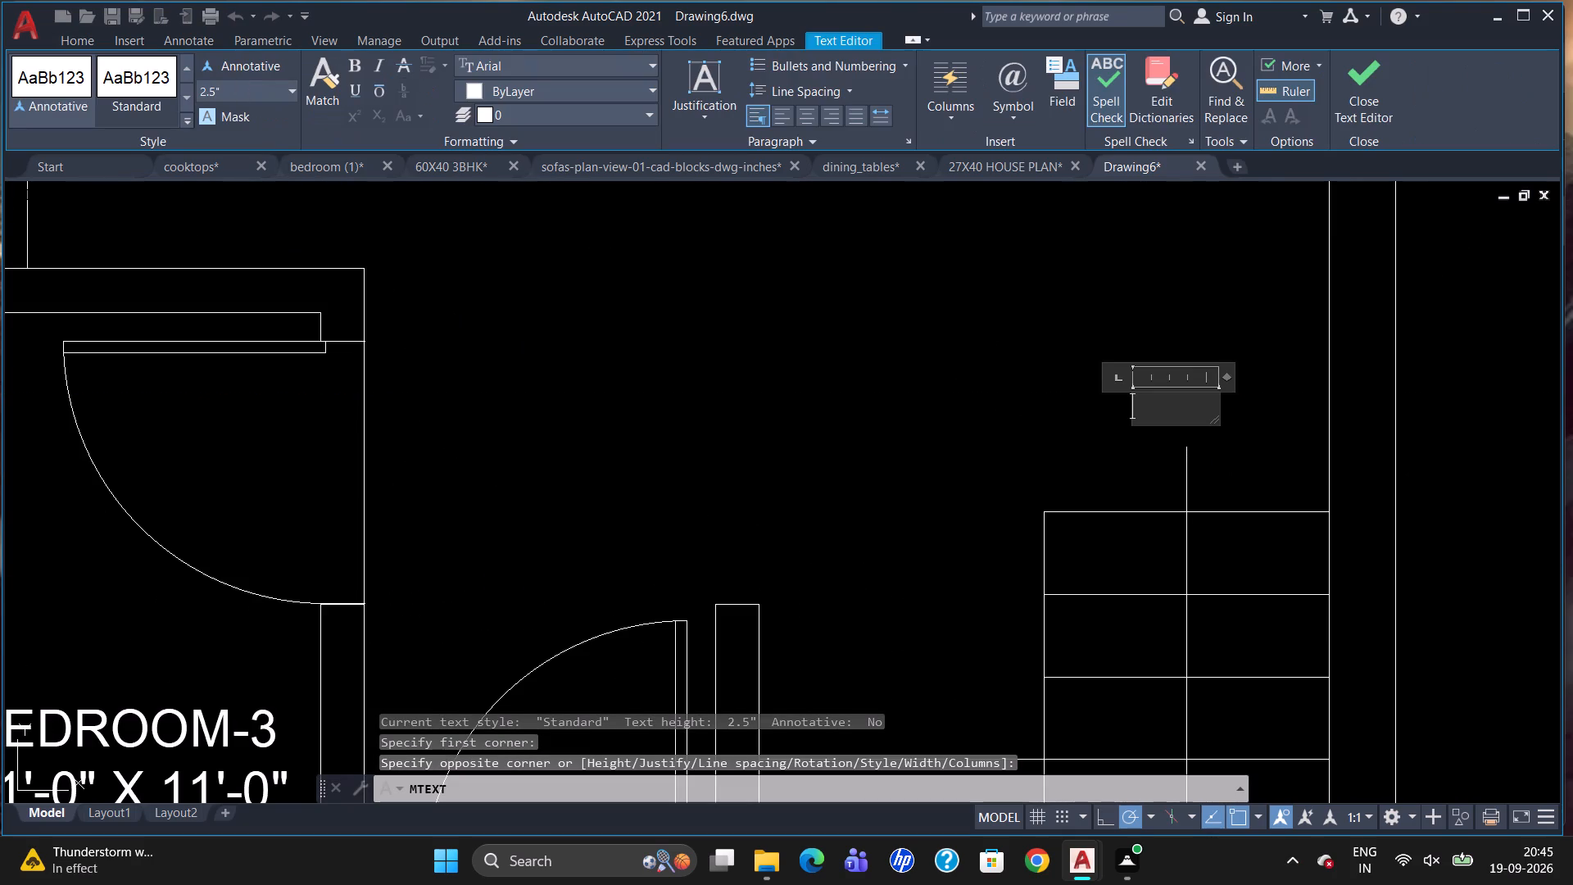
left_click(243, 88)
key("BackSpace")
key("5")
key("Return")
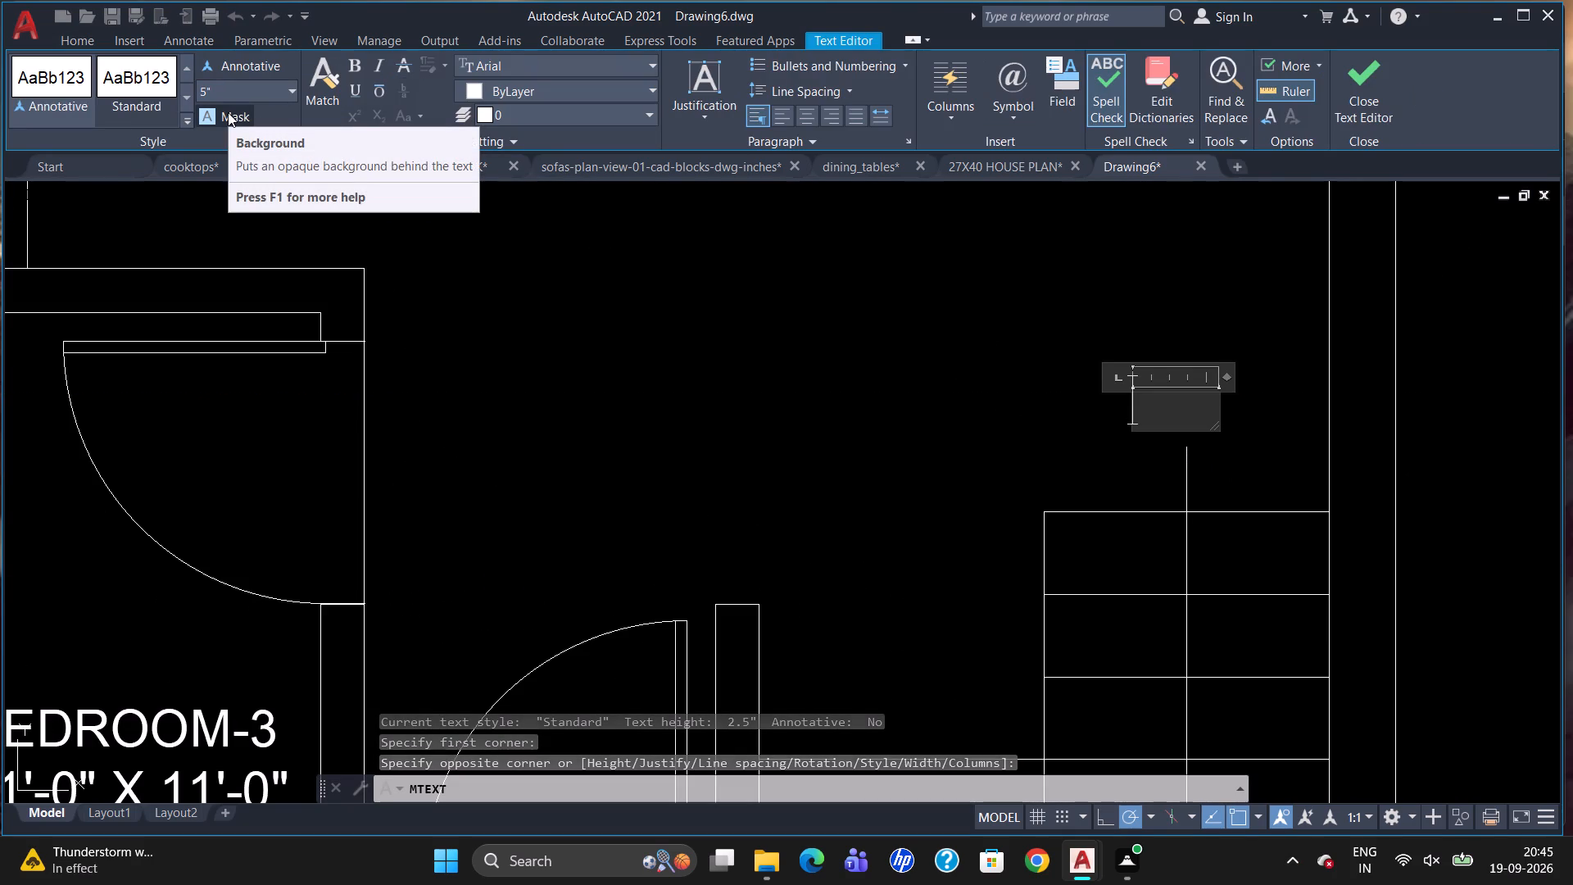
type("UO")
key("BackSpace")
key("p")
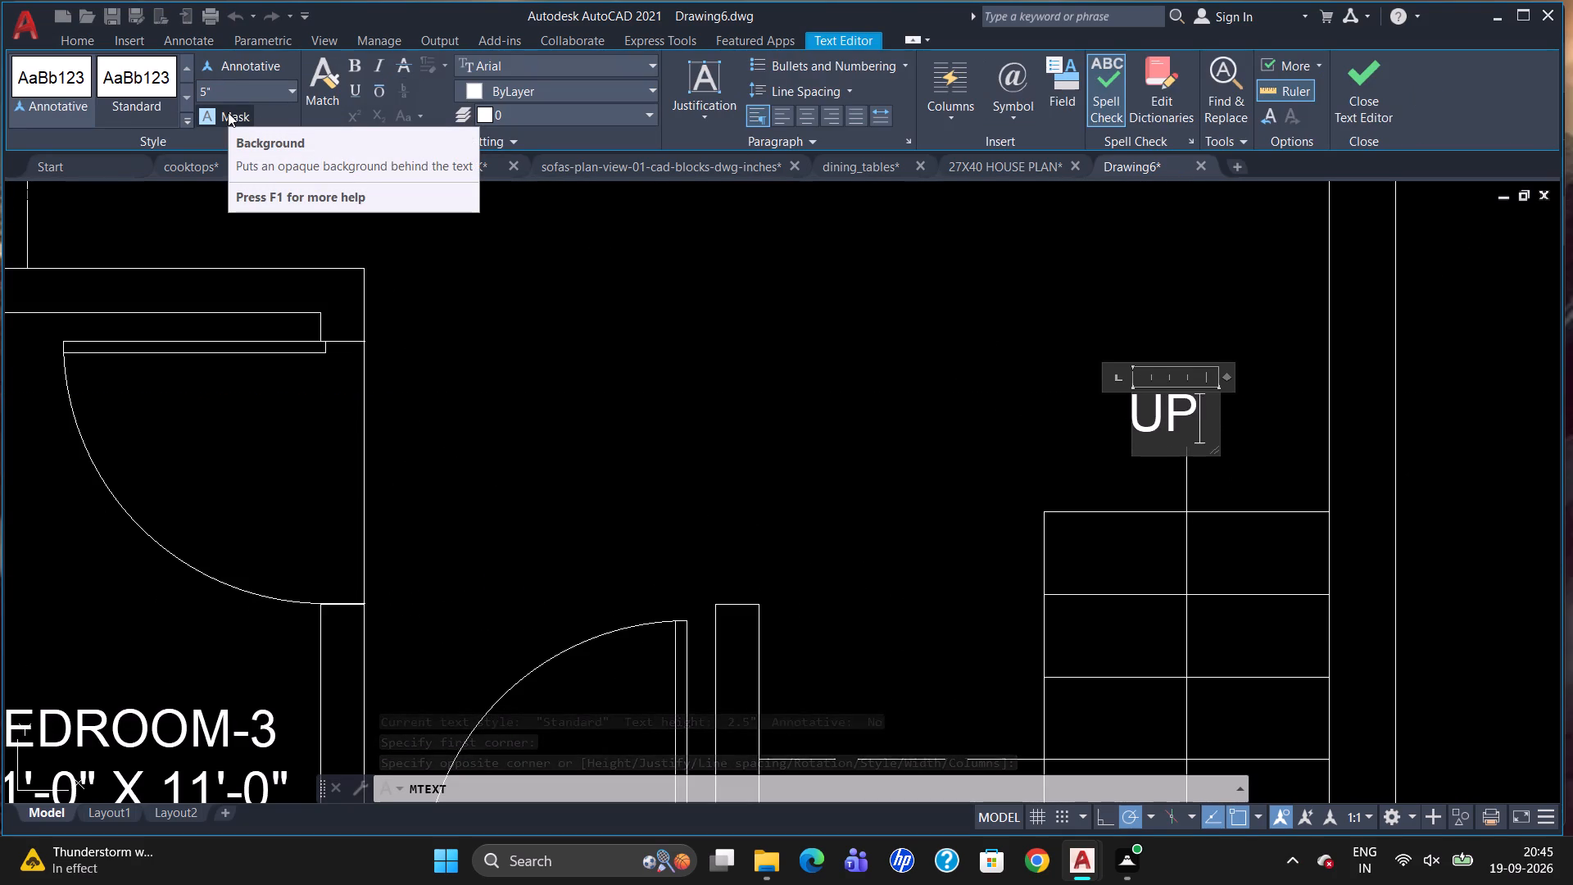
left_click(800, 407)
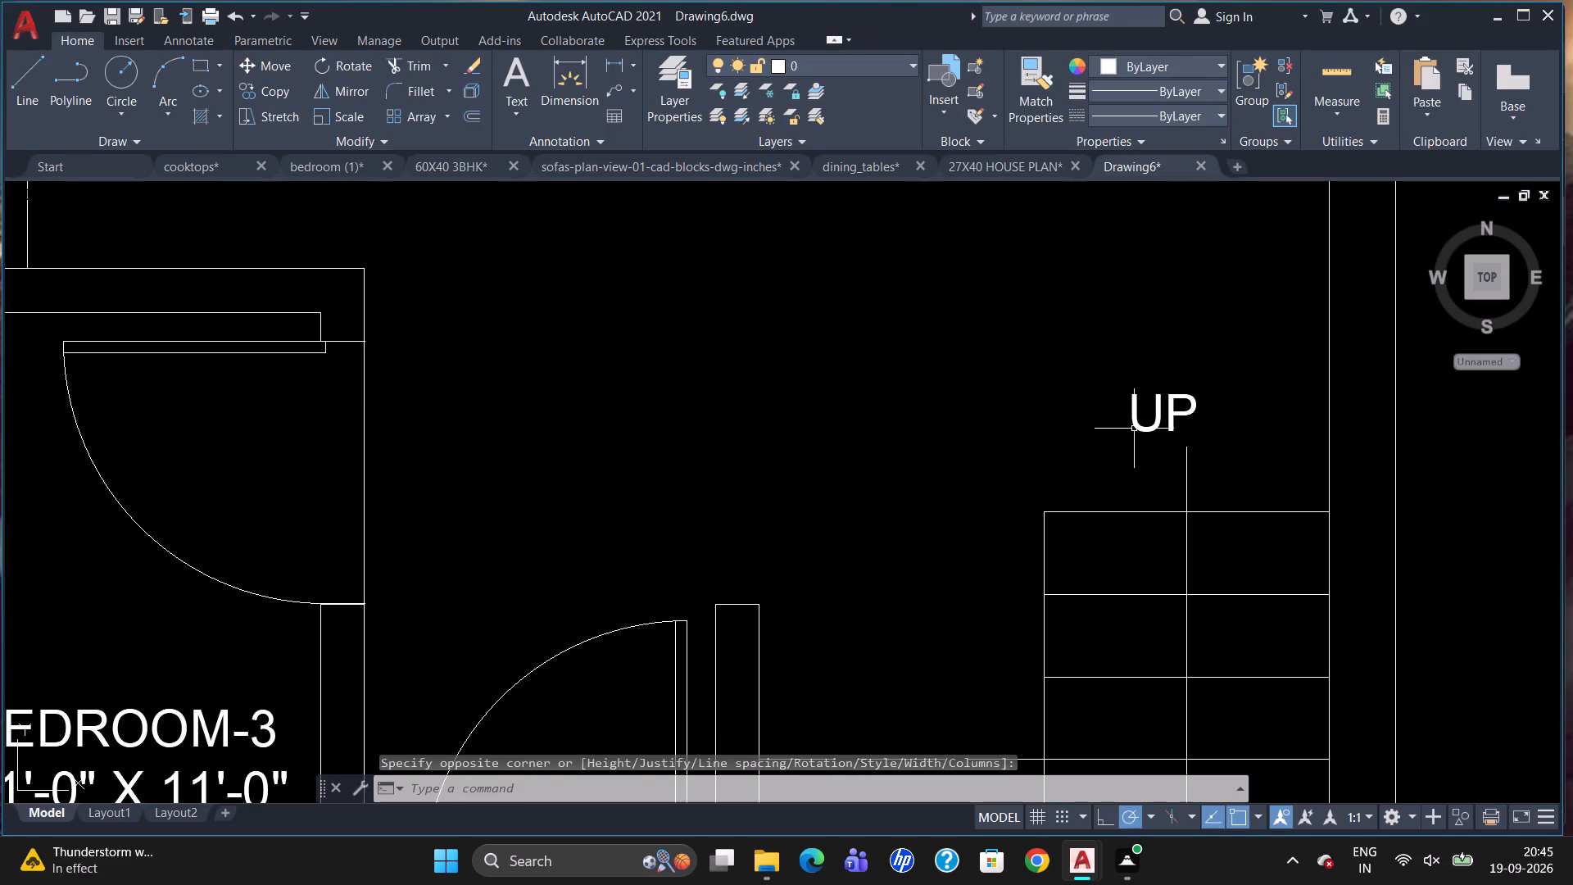
Move the UP label slightly sideways so it sits centred over the staircase arrow line.
left_click(1136, 424)
left_click_drag(1134, 393, 1144, 397)
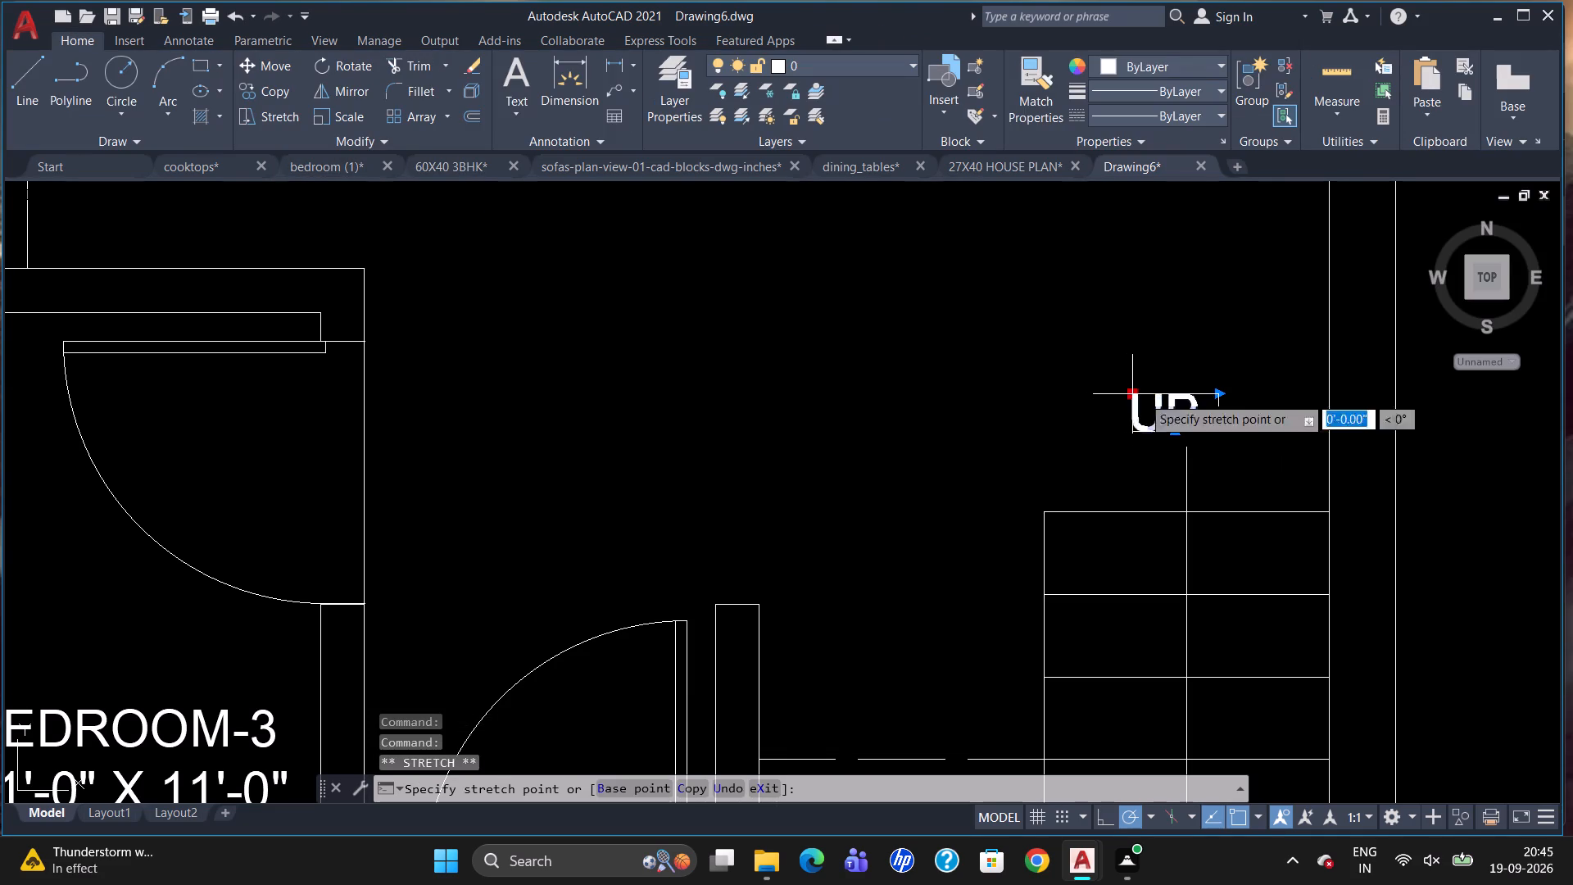
left_click_drag(1144, 397, 1154, 397)
left_click(1161, 397)
key("Escape")
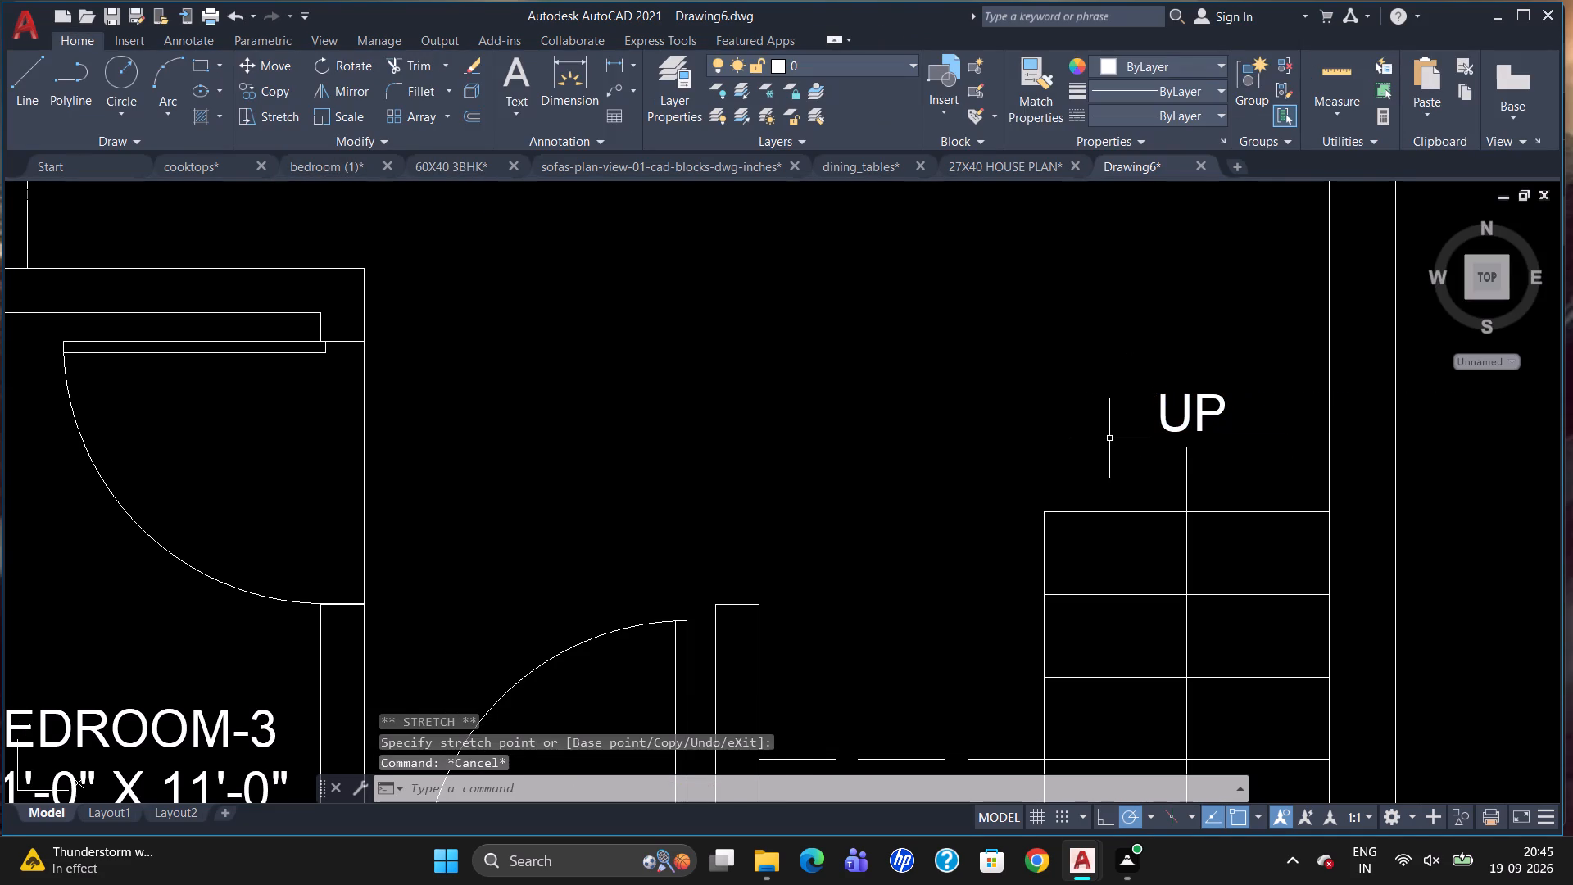
Switch to the dining_tables drawing and copy the small rectangular four-chair dining set to the clipboard.
scroll(1125, 675, "down", 2)
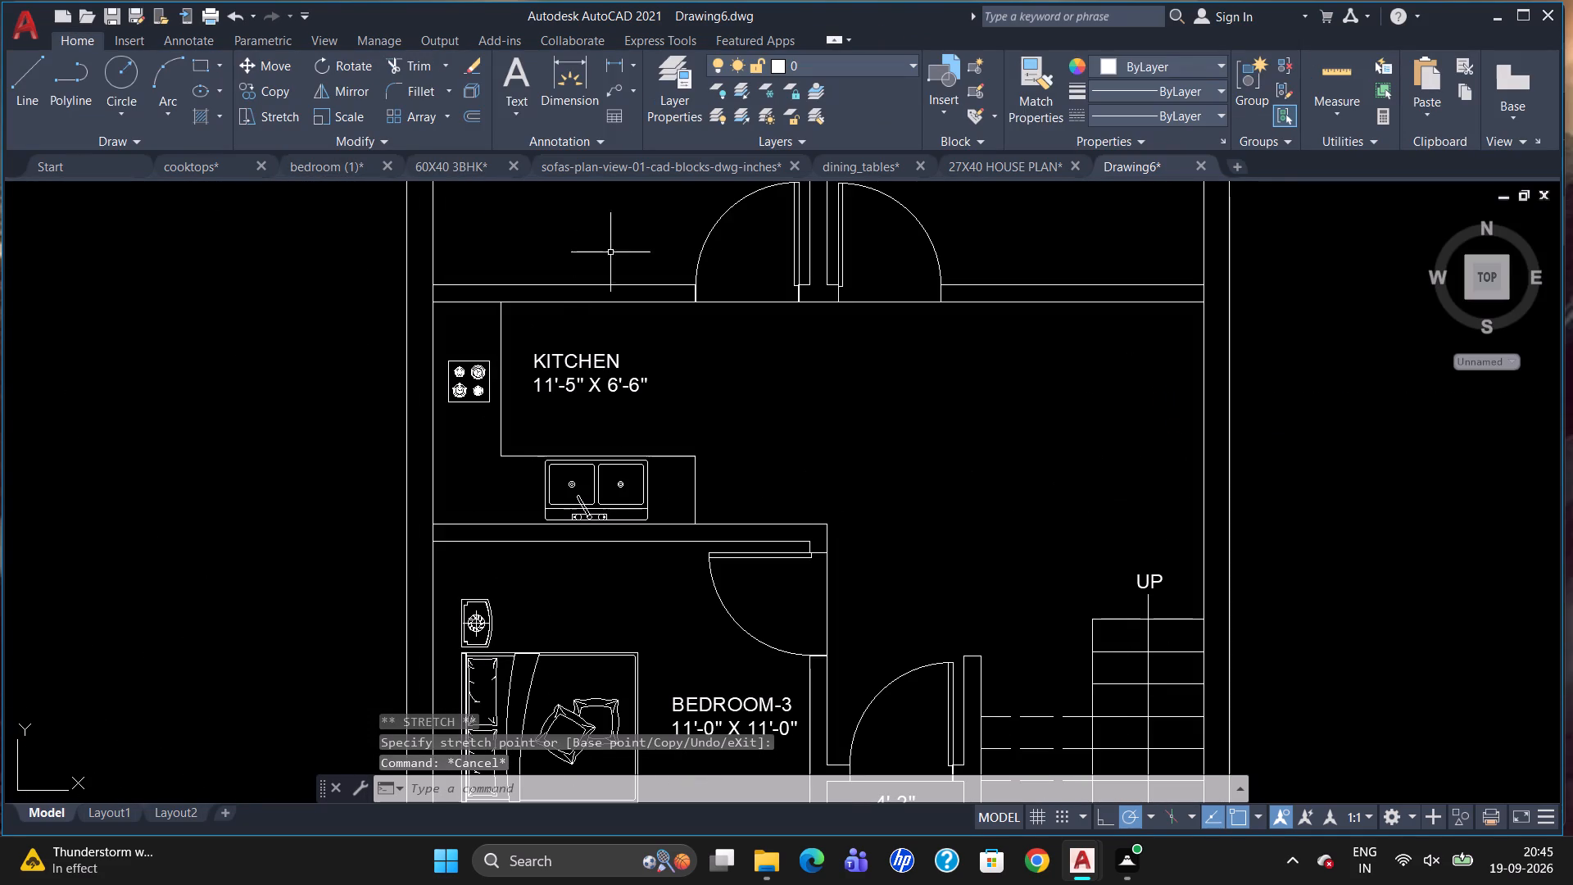
left_click(873, 167)
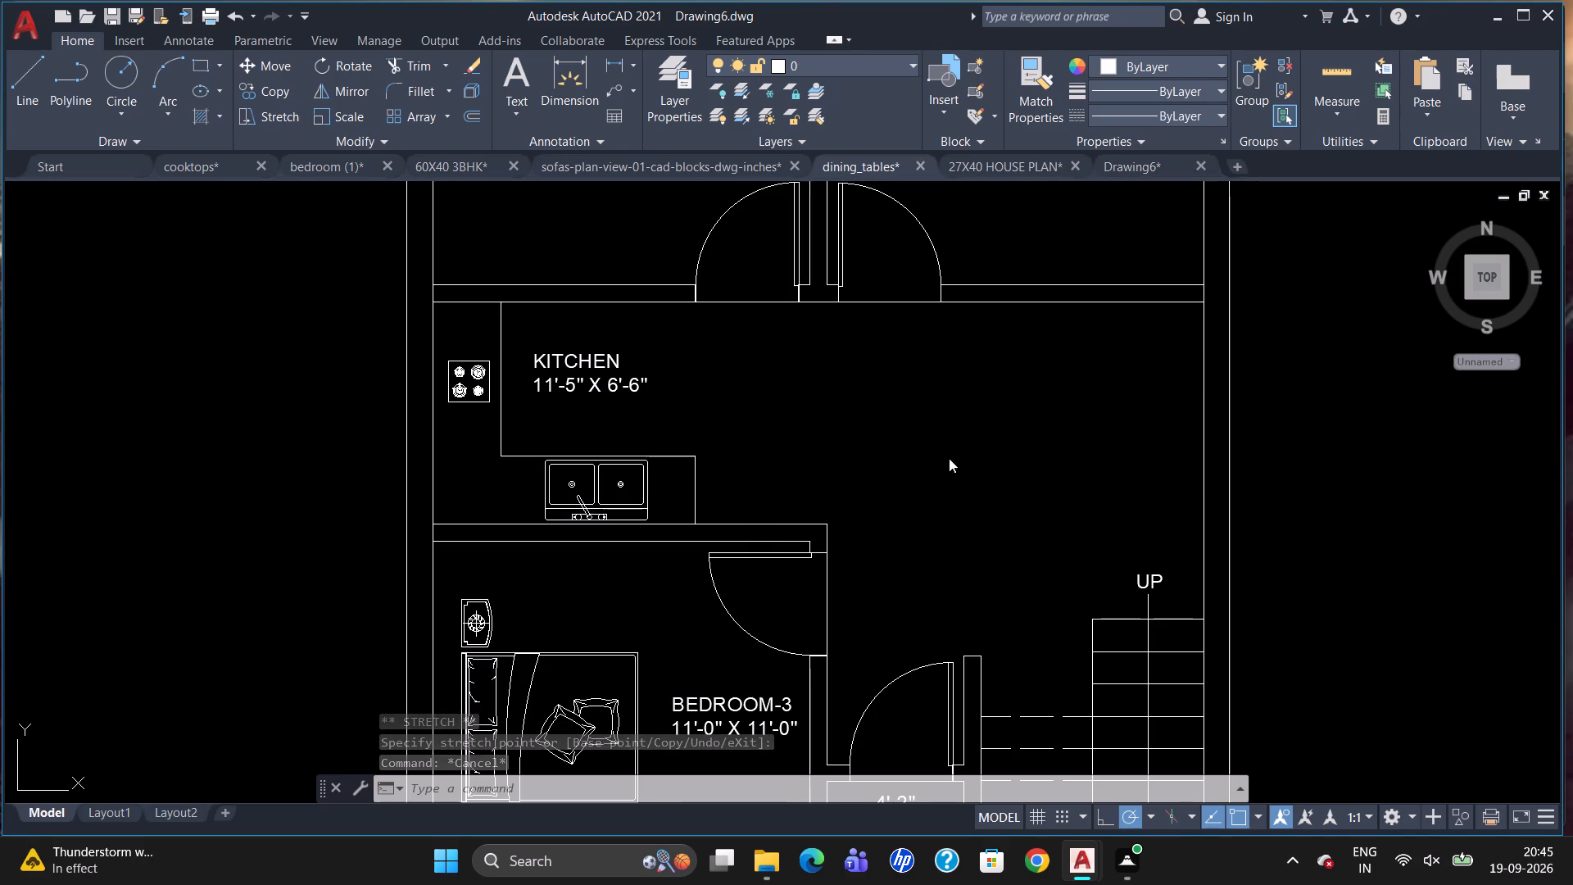
scroll(769, 508, "up", 2)
left_click(762, 437)
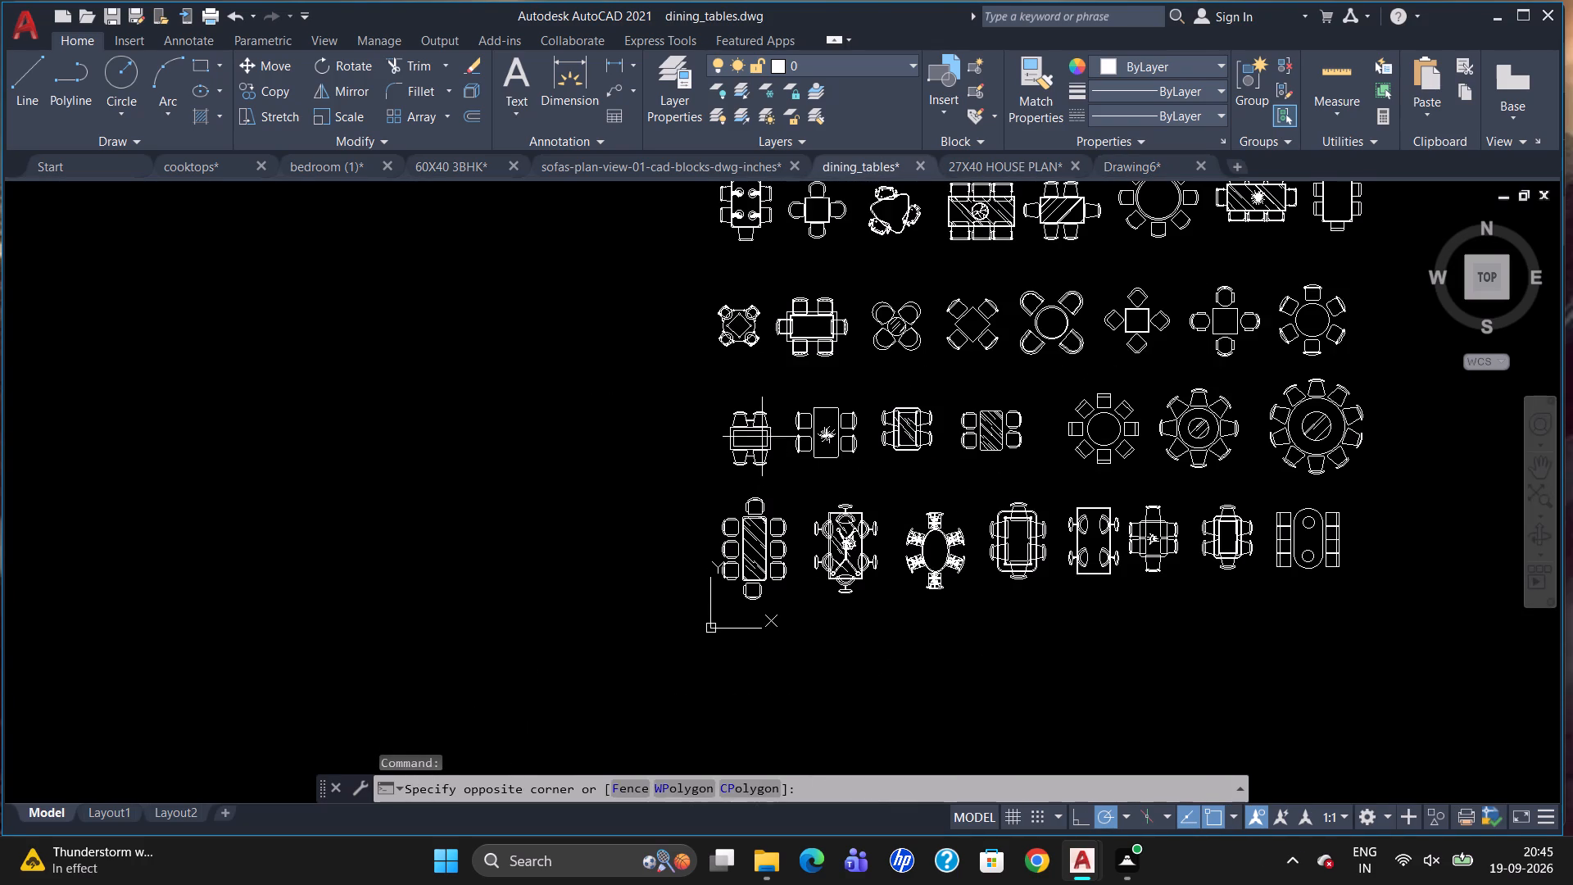
left_click(760, 424)
key("ctrl+c")
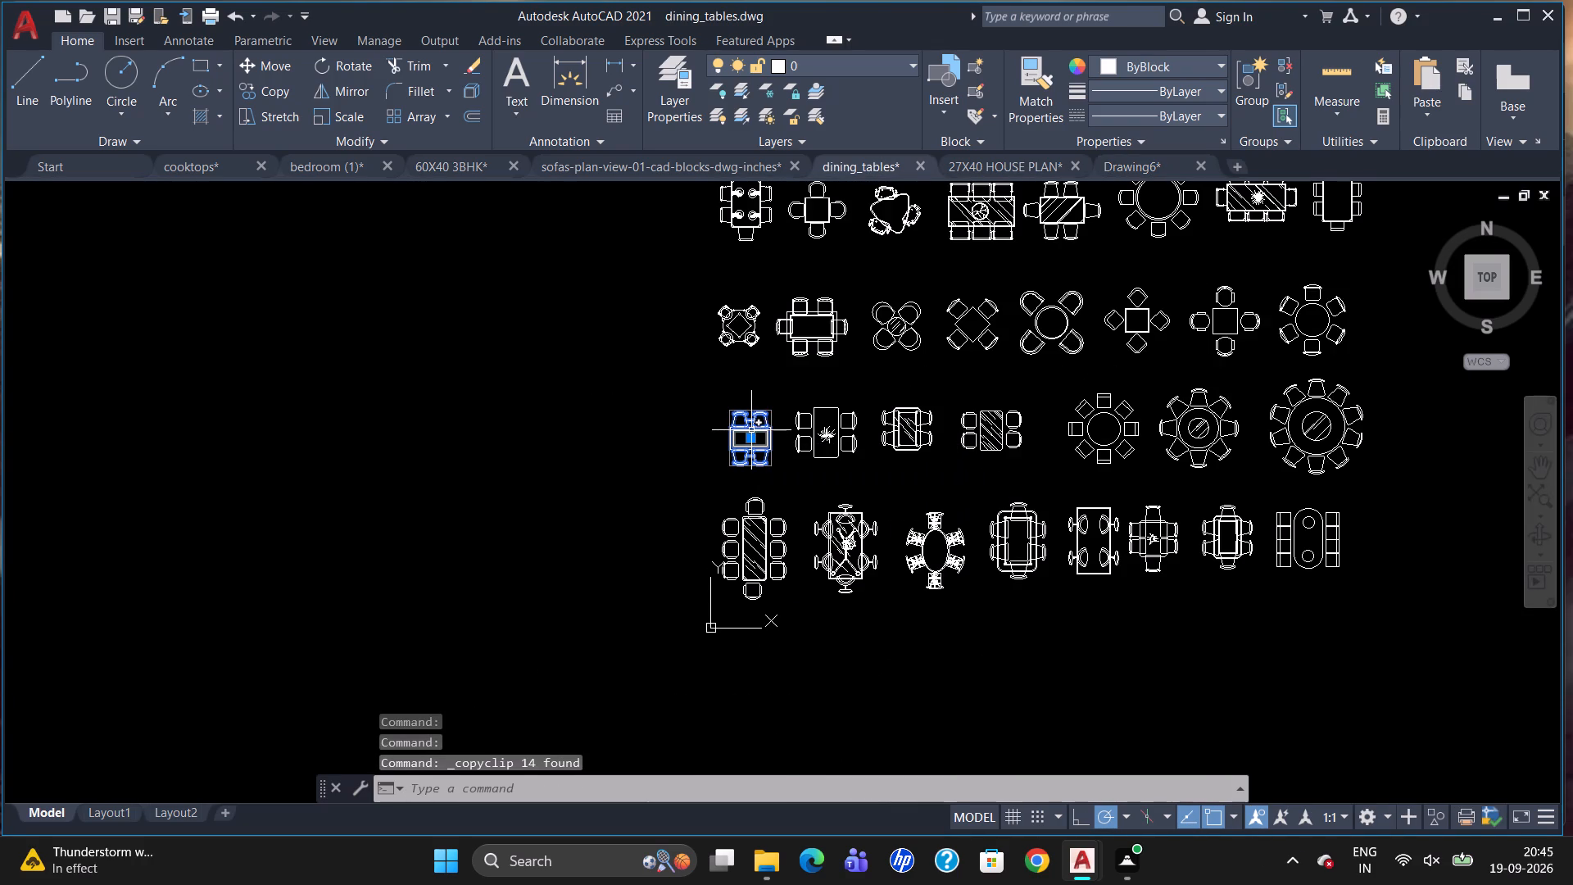
Return to Drawing6 and paste the four-chair dining set in the empty space beside the house plan.
left_click(1117, 166)
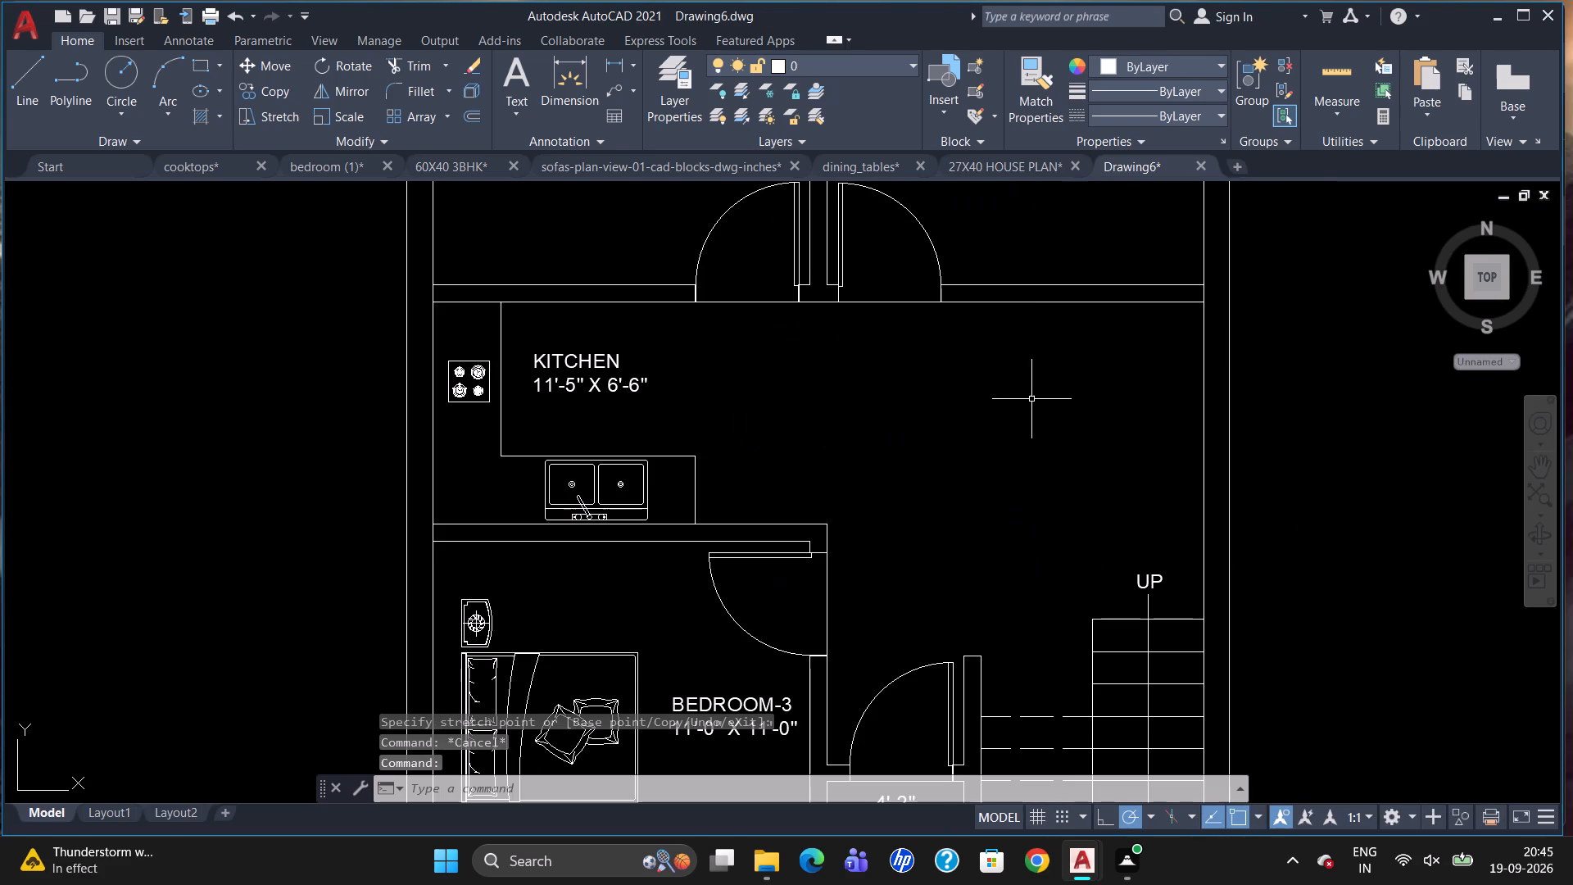
key("ctrl+v")
scroll(877, 471, "down", 5)
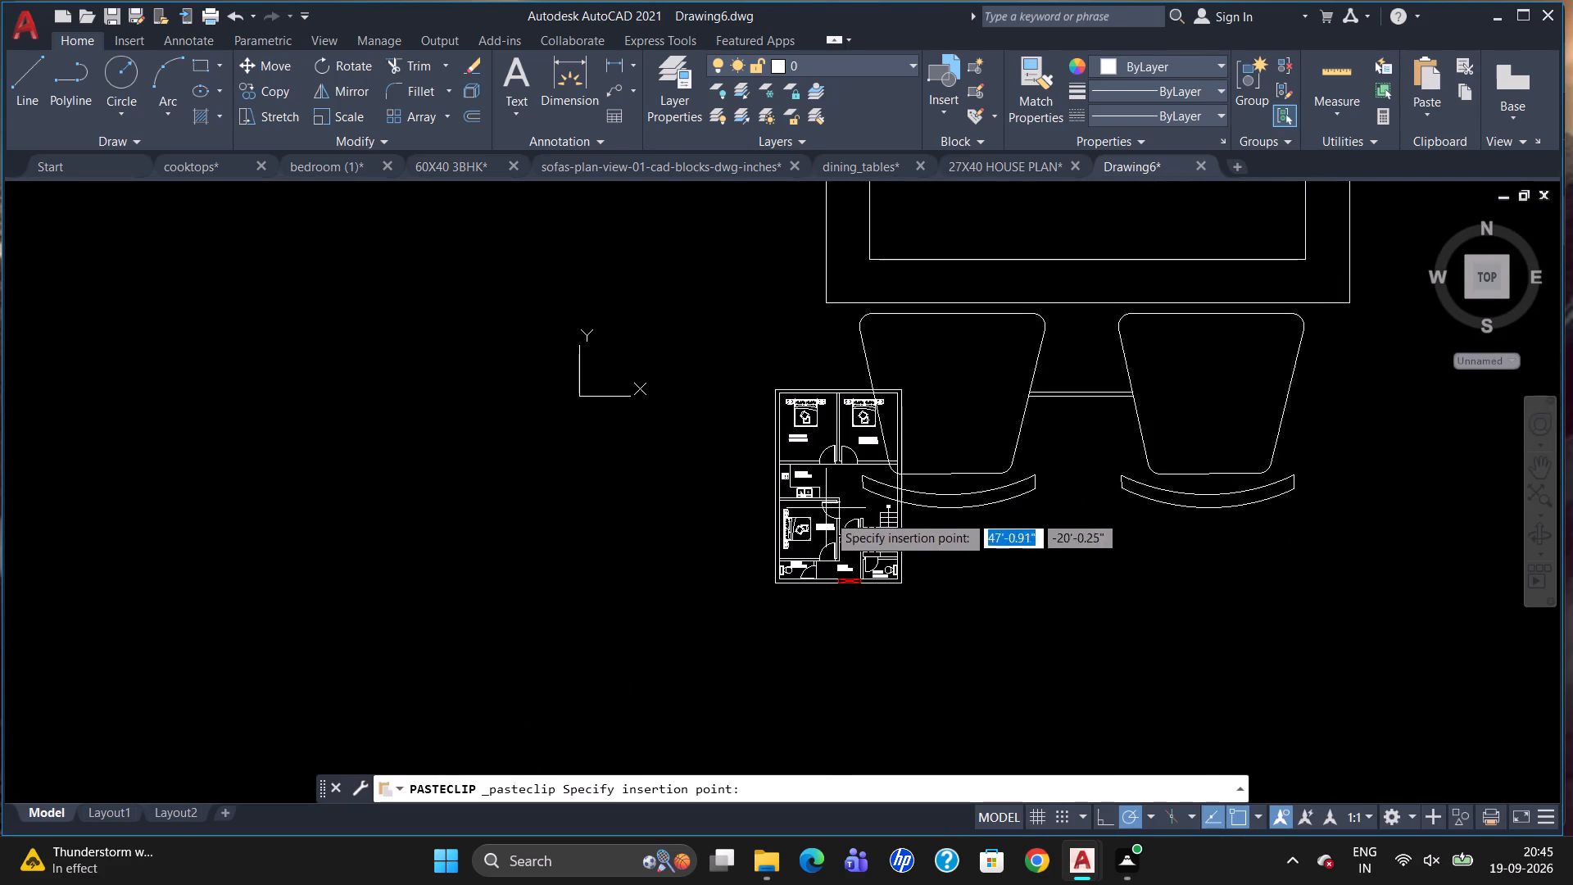
scroll(924, 607, "down", 5)
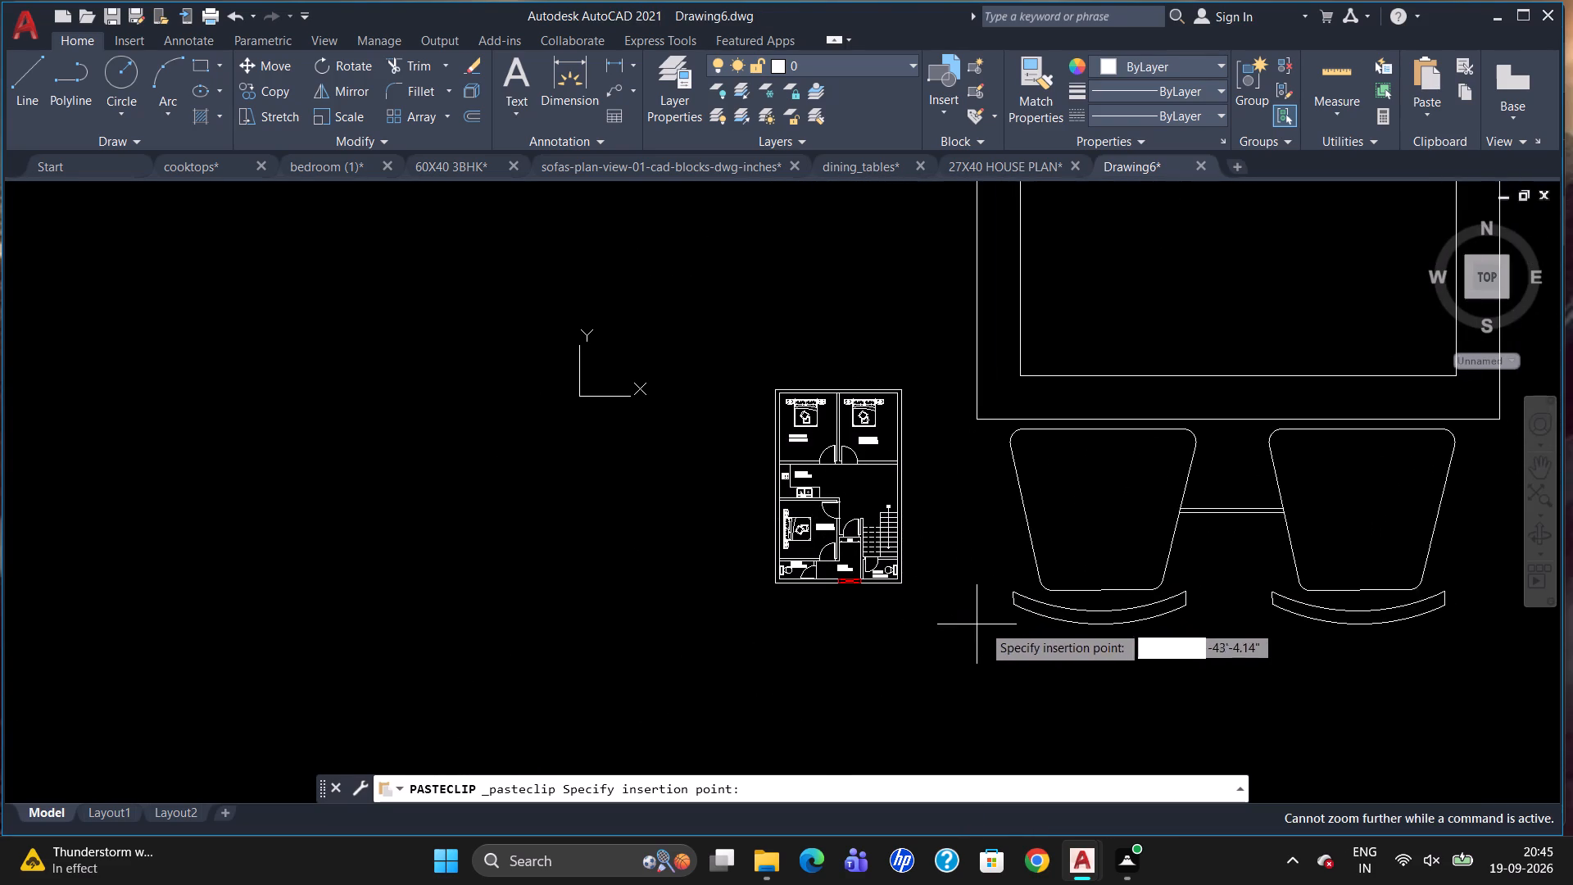
scroll(1040, 683, "down", 4)
scroll(1009, 757, "down", 3)
scroll(985, 631, "down", 4)
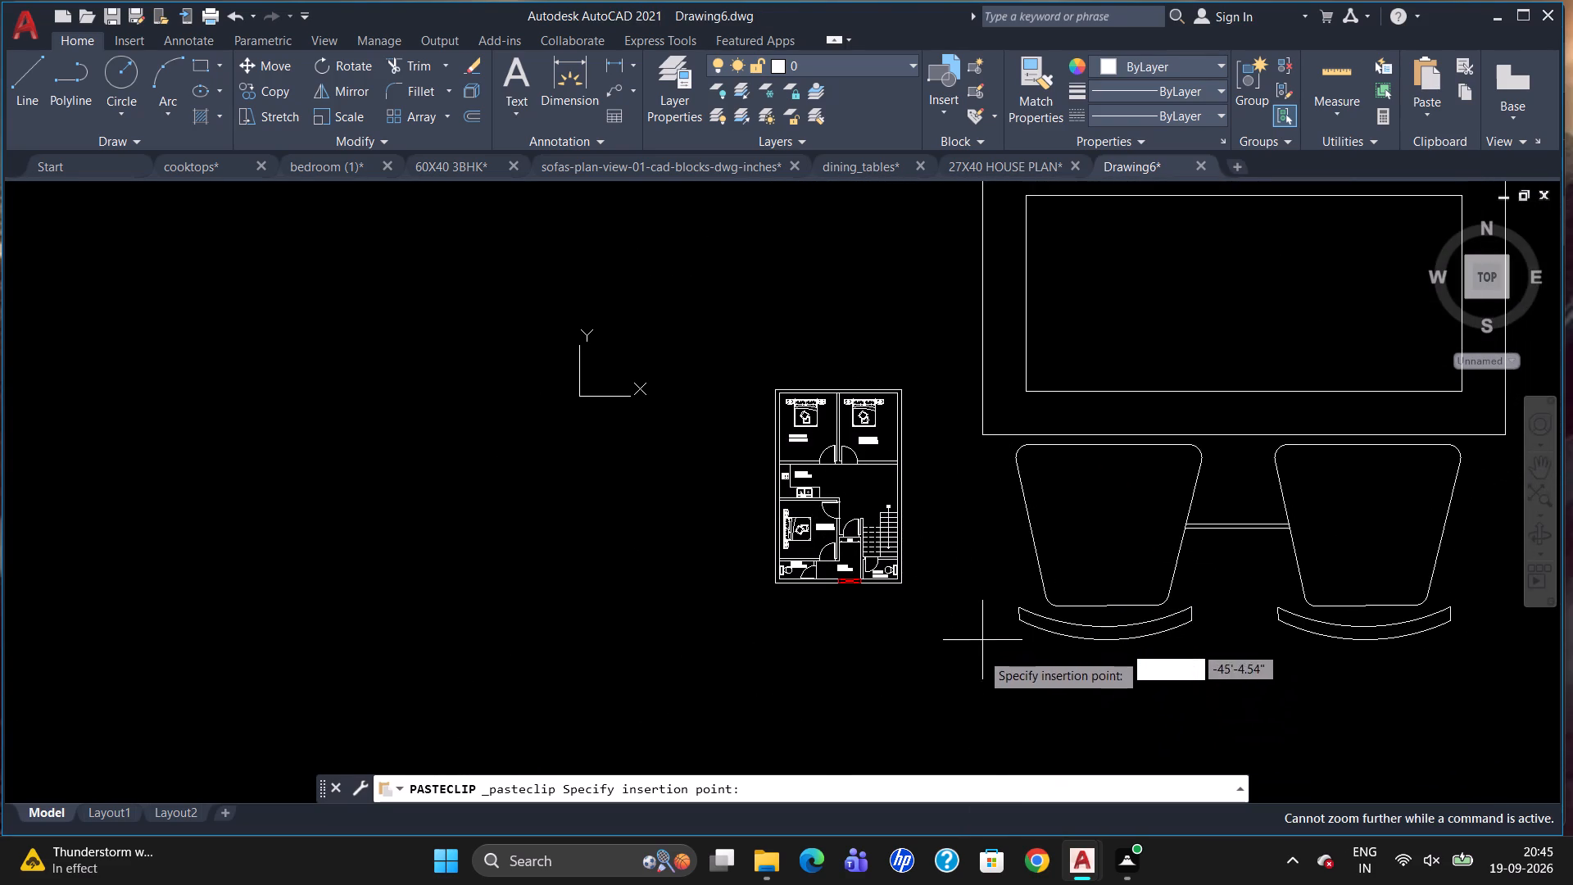
left_click(992, 656)
scroll(959, 656, "down", 2)
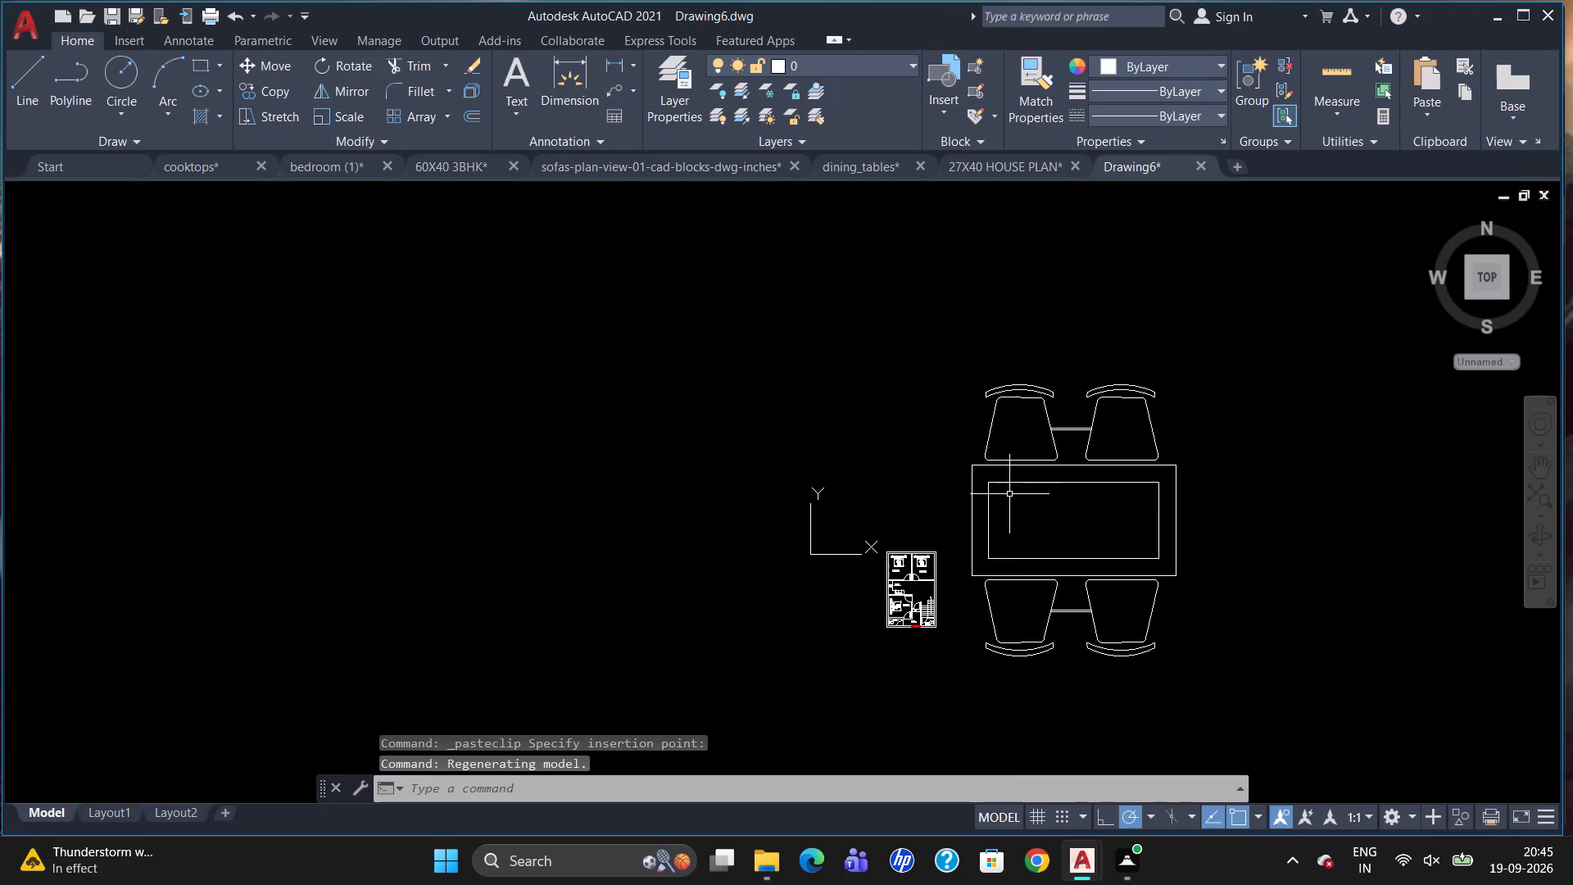
Group all the pasted dining table and chair objects into one unnamed group.
left_click_drag(1248, 390, 1092, 706)
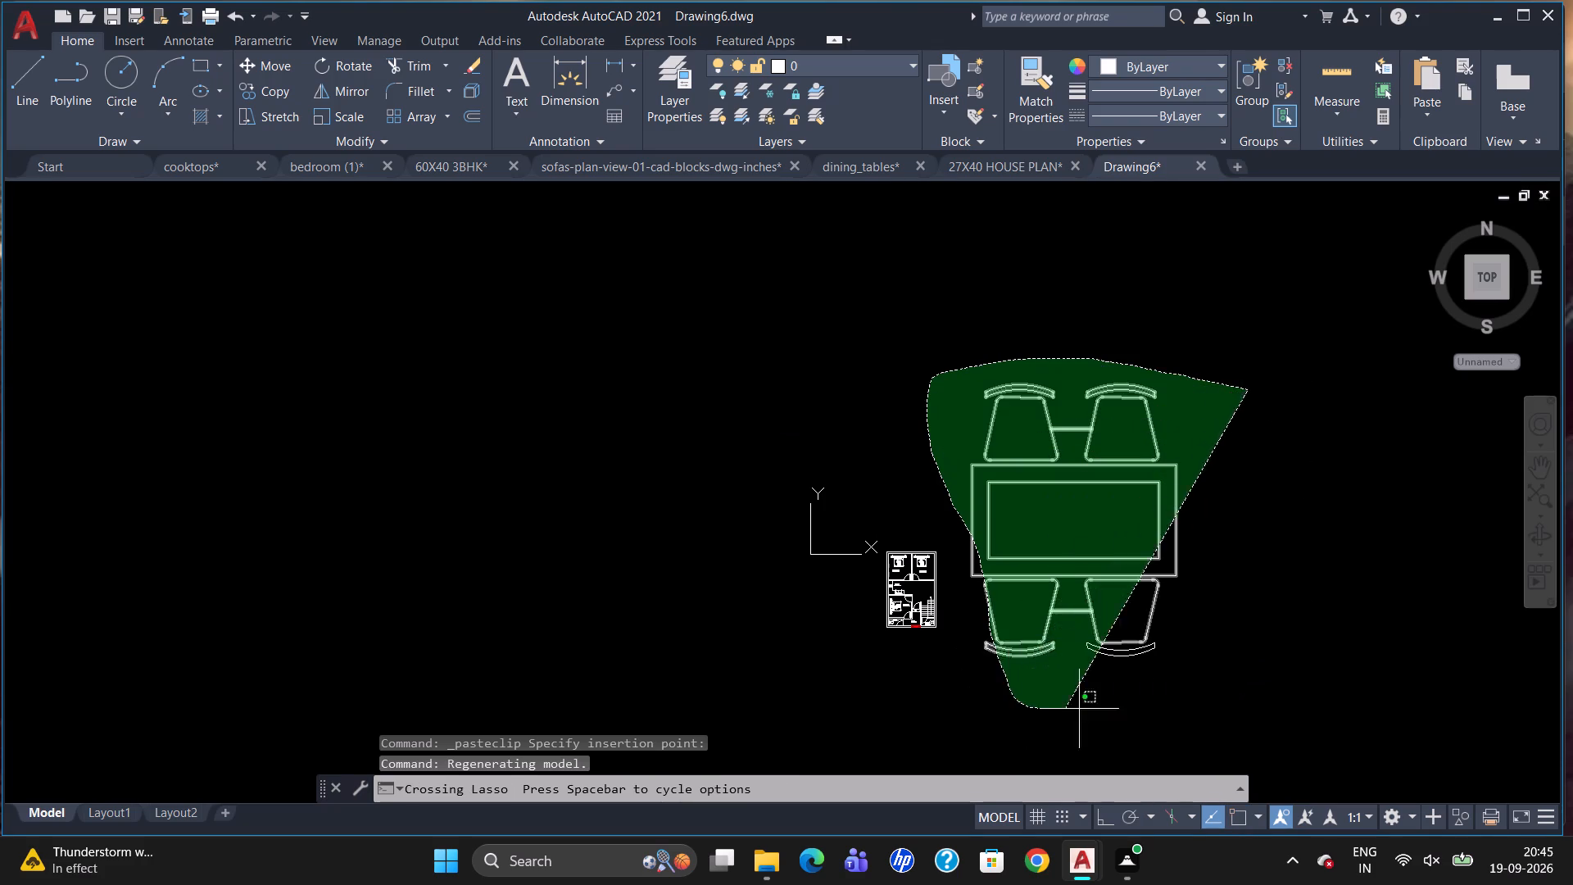
left_click_drag(1092, 706, 1215, 633)
scroll(1079, 630, "up", 1)
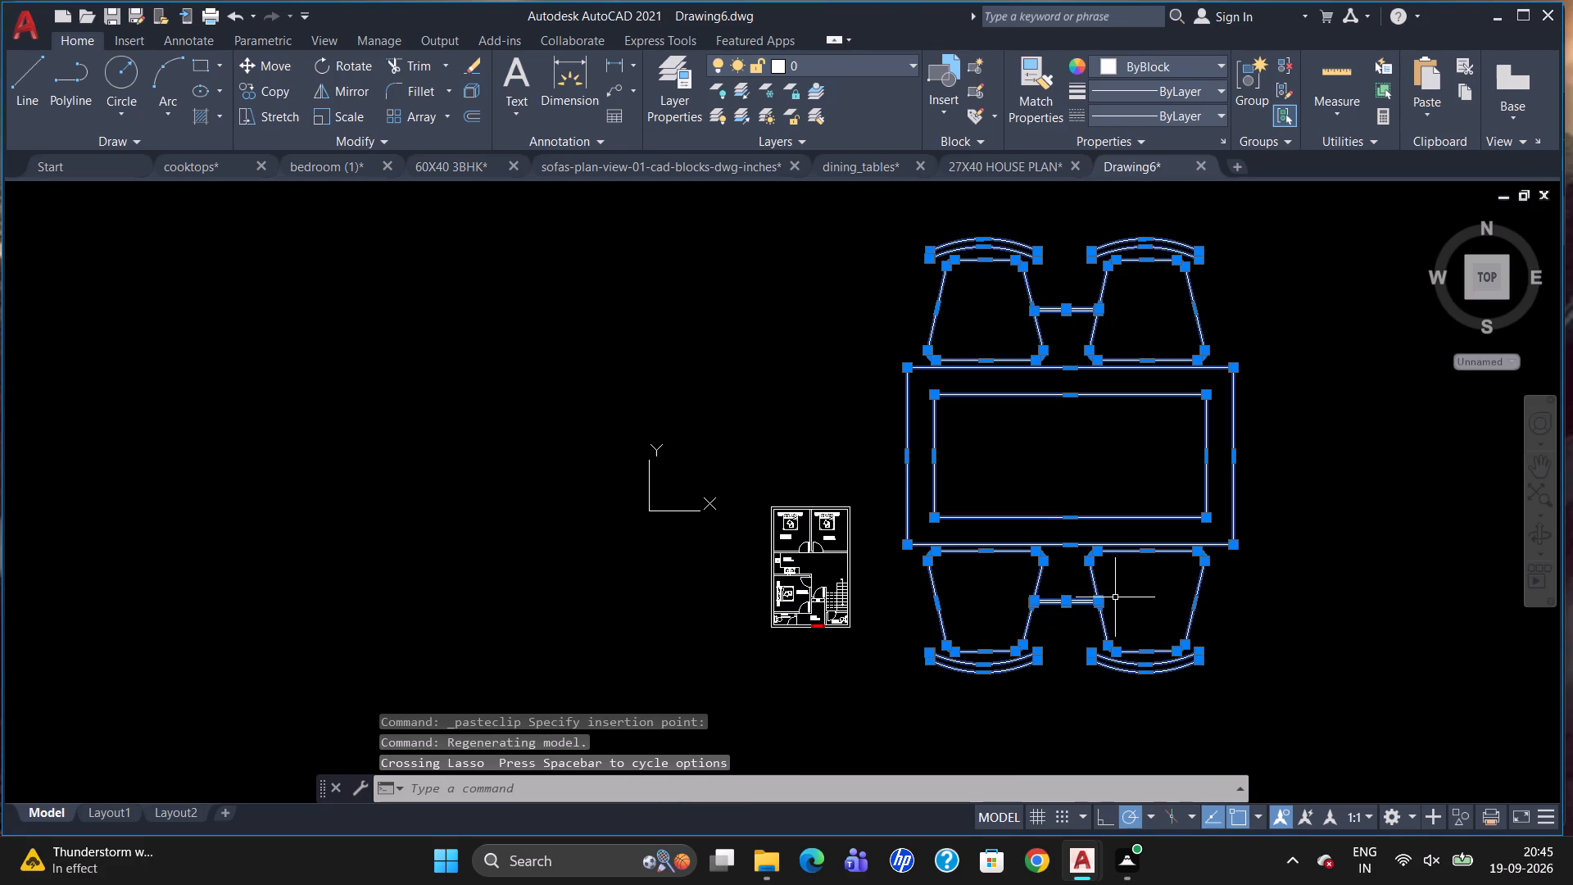
key("g")
key("Return")
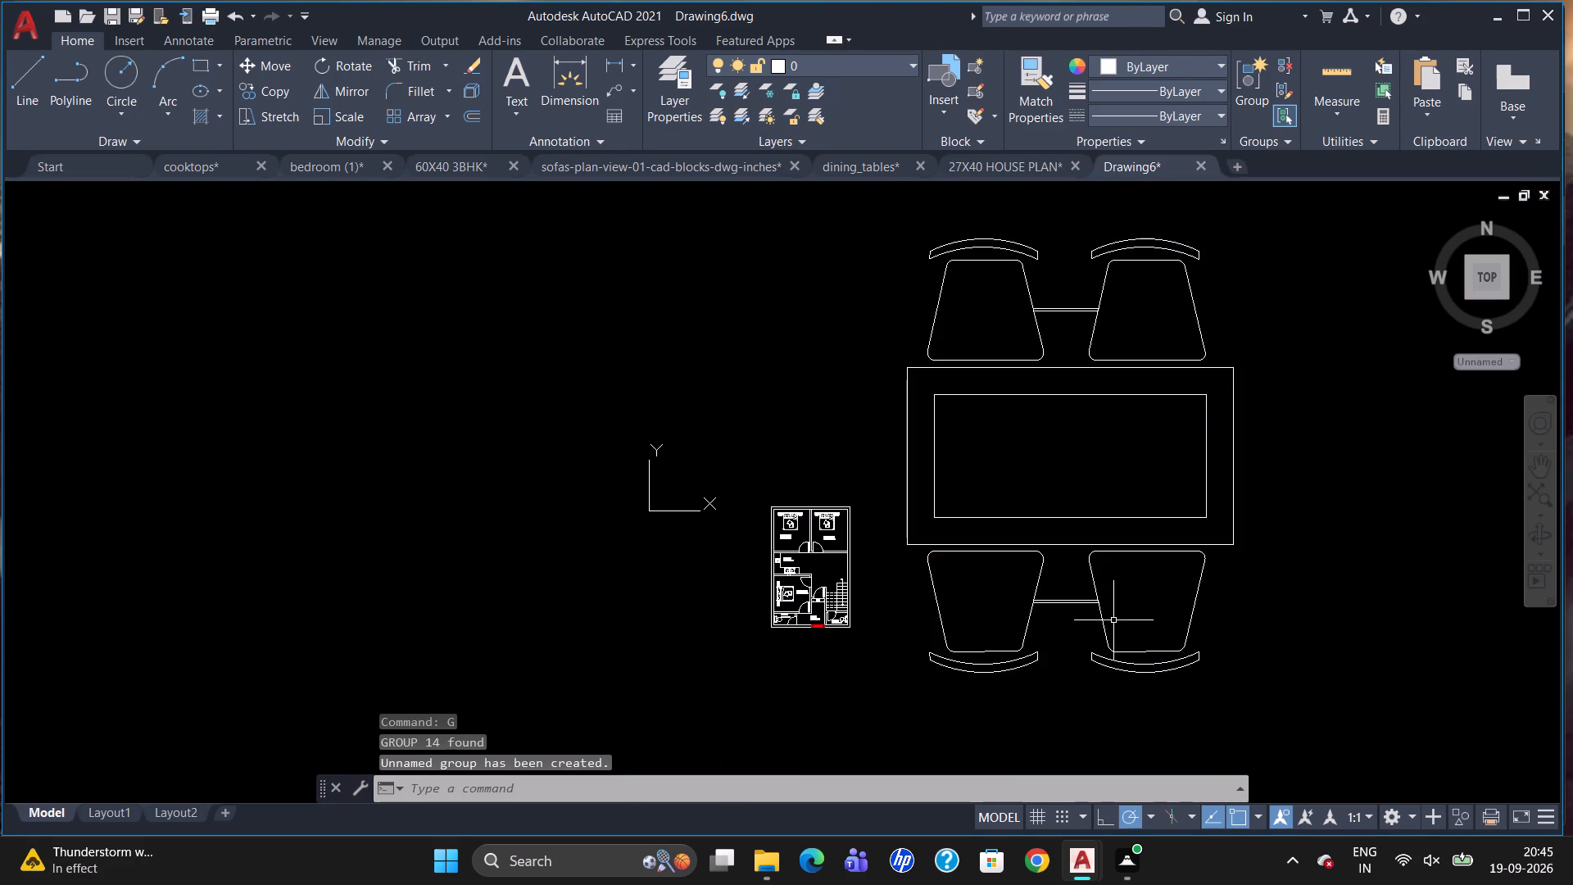
Scale the grouped dining set down from its lower chair to a size that suits the house plan.
left_click(985, 654)
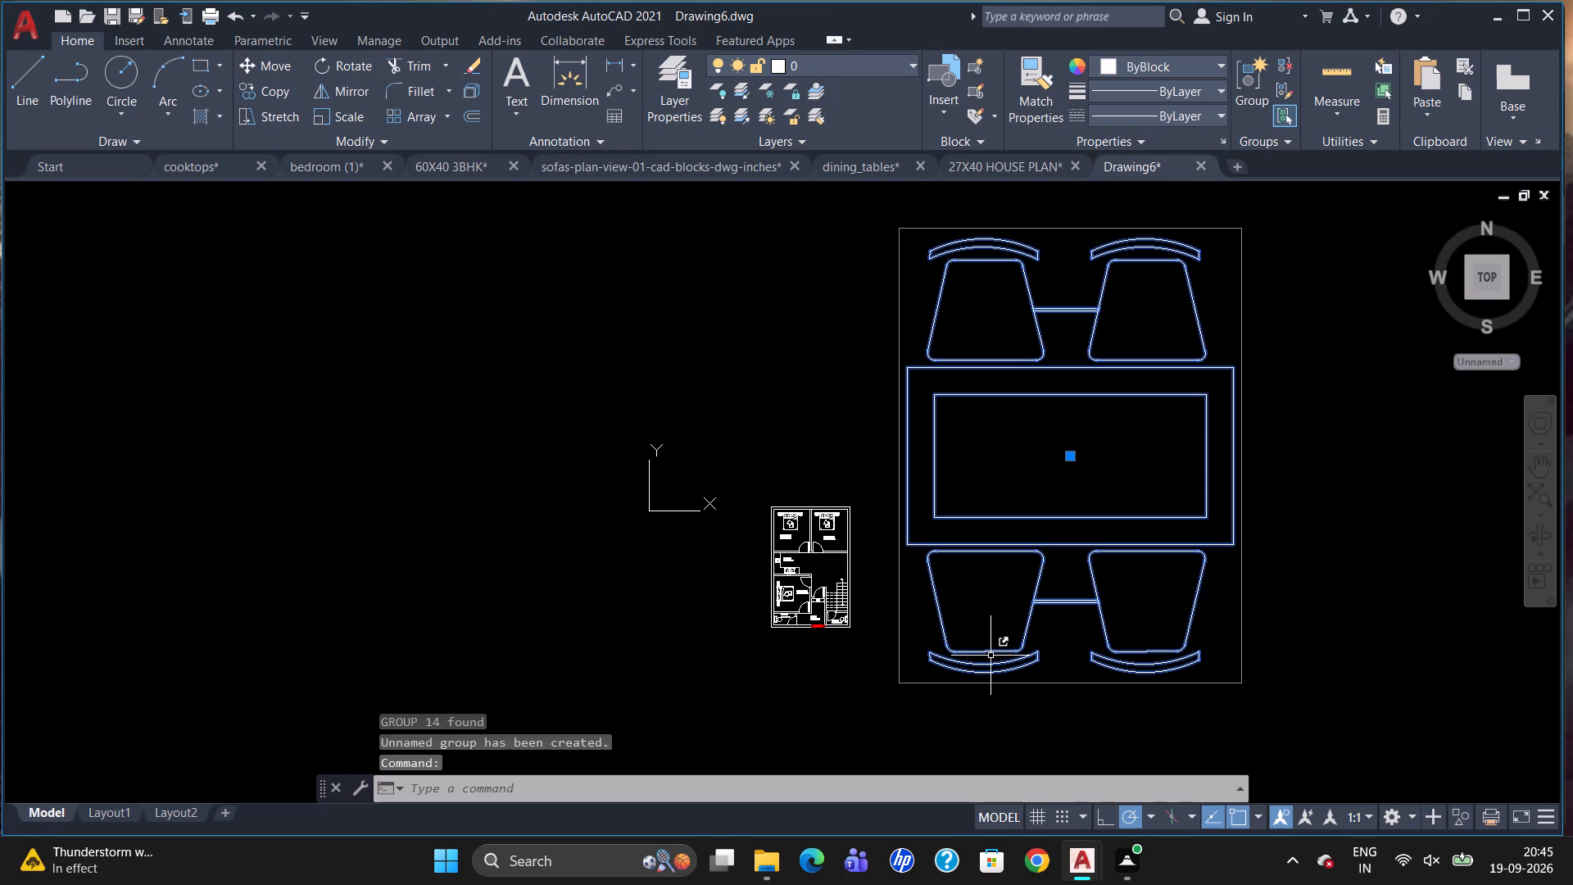
type("SC")
key("Return")
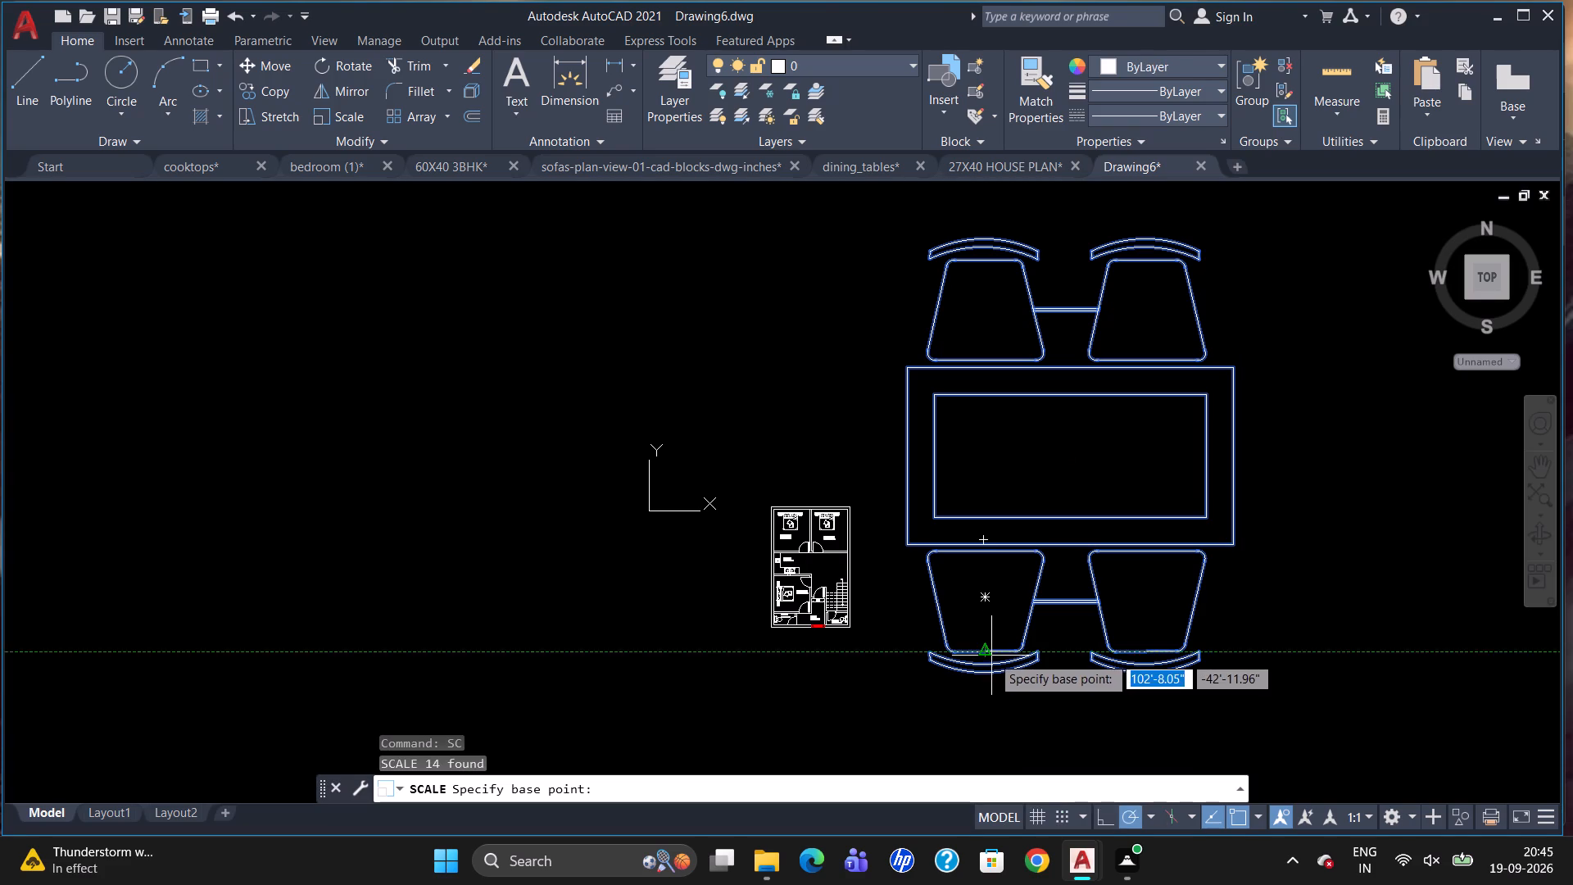
left_click(945, 665)
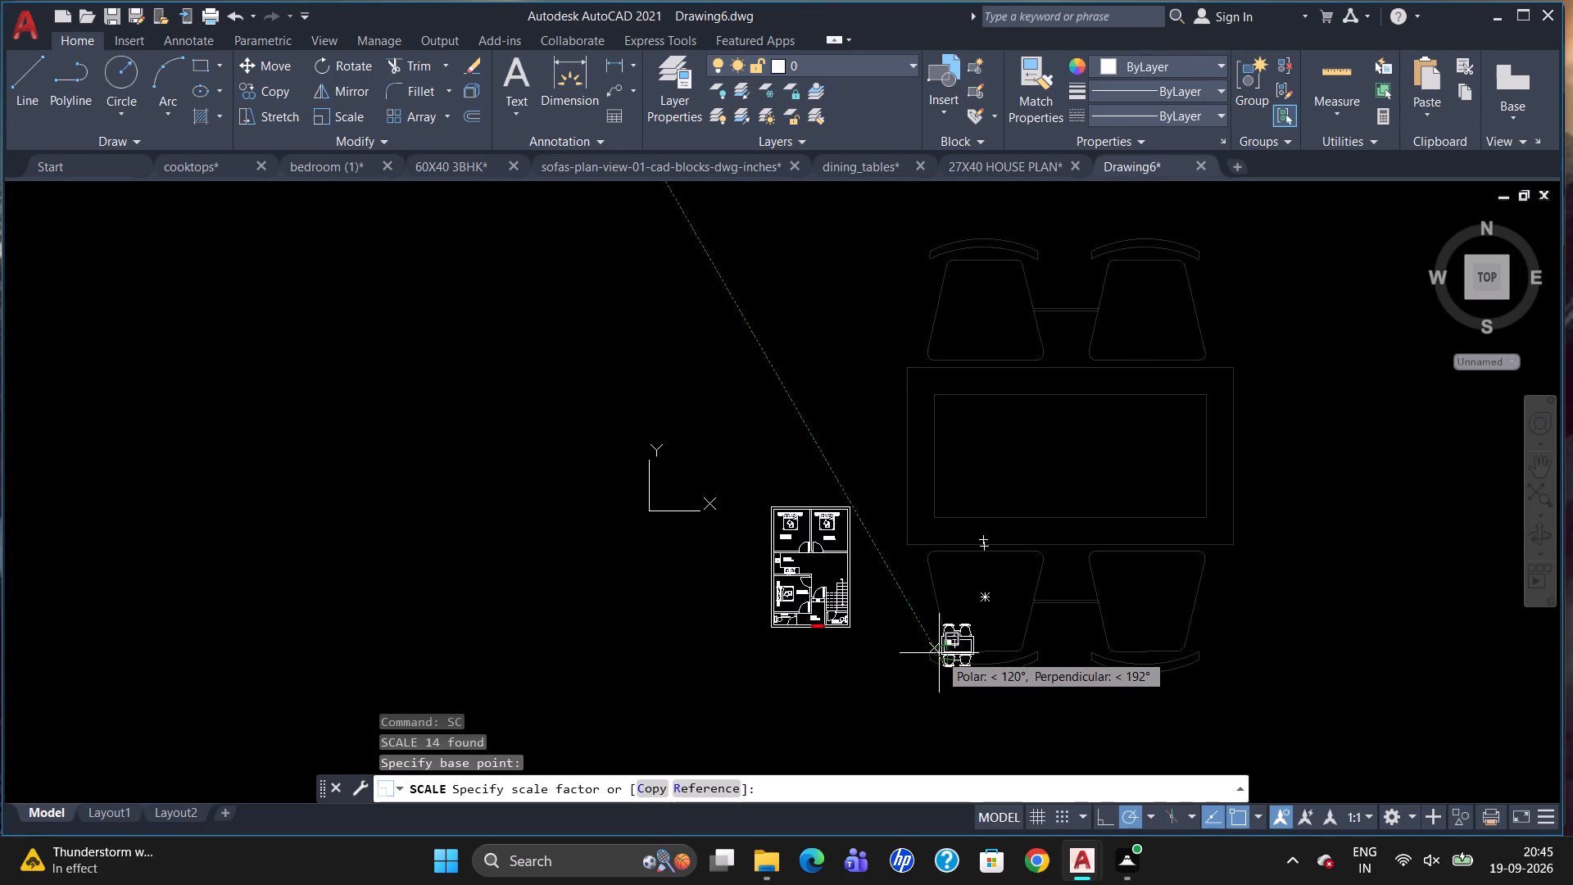
left_click(941, 654)
scroll(939, 651, "up", 3)
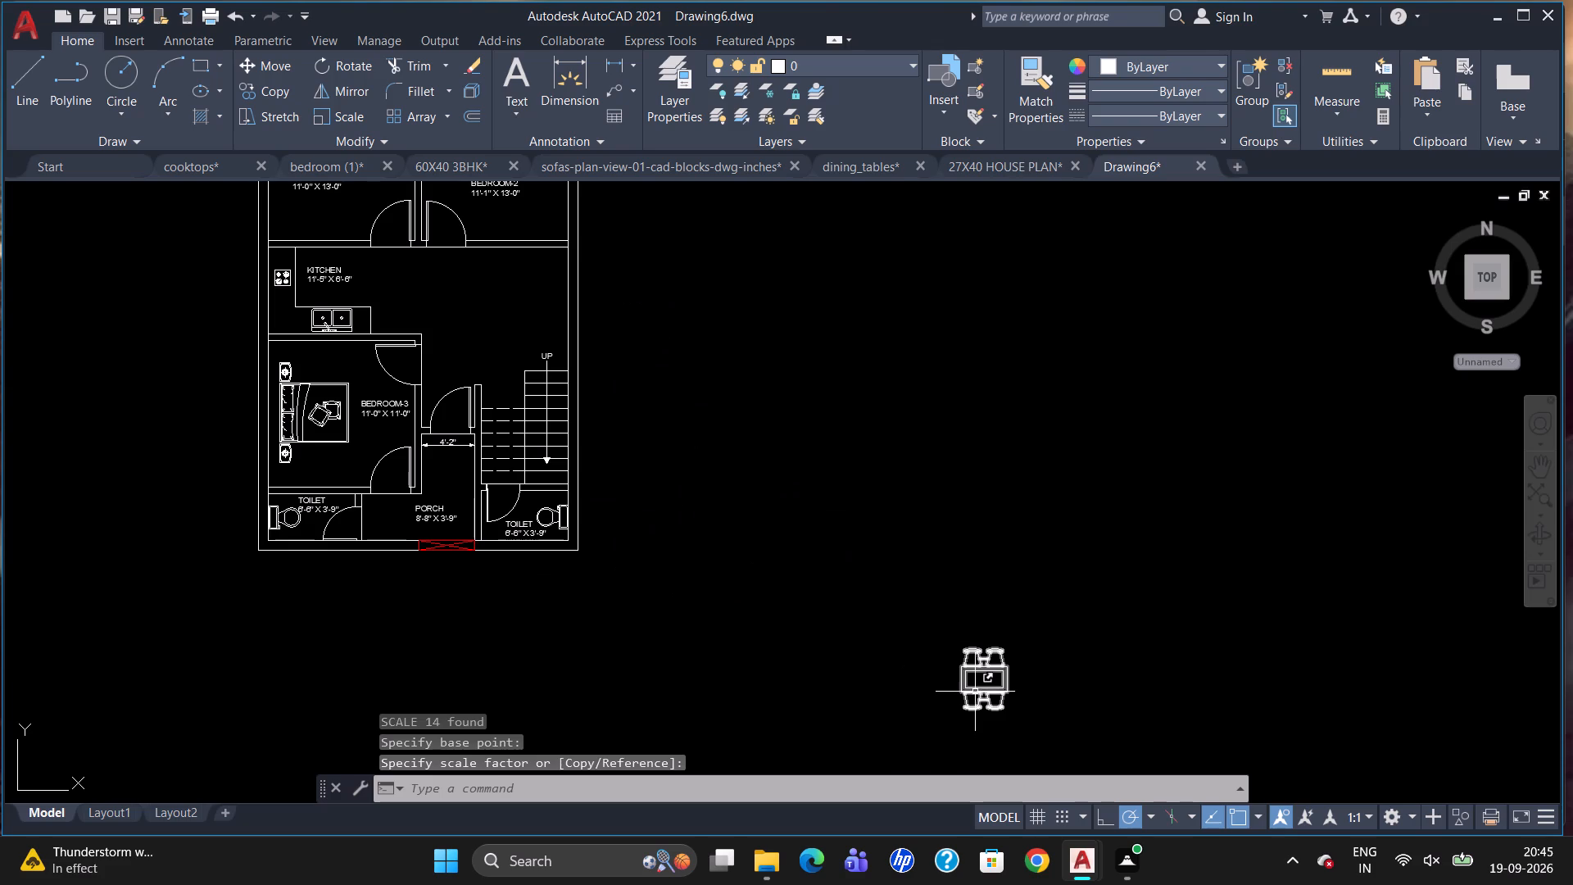
Rotate the dining set 90° so the table stands lengthwise with chairs on both sides.
left_click(982, 691)
type("RO")
key("Return")
left_click_drag(995, 658, 998, 657)
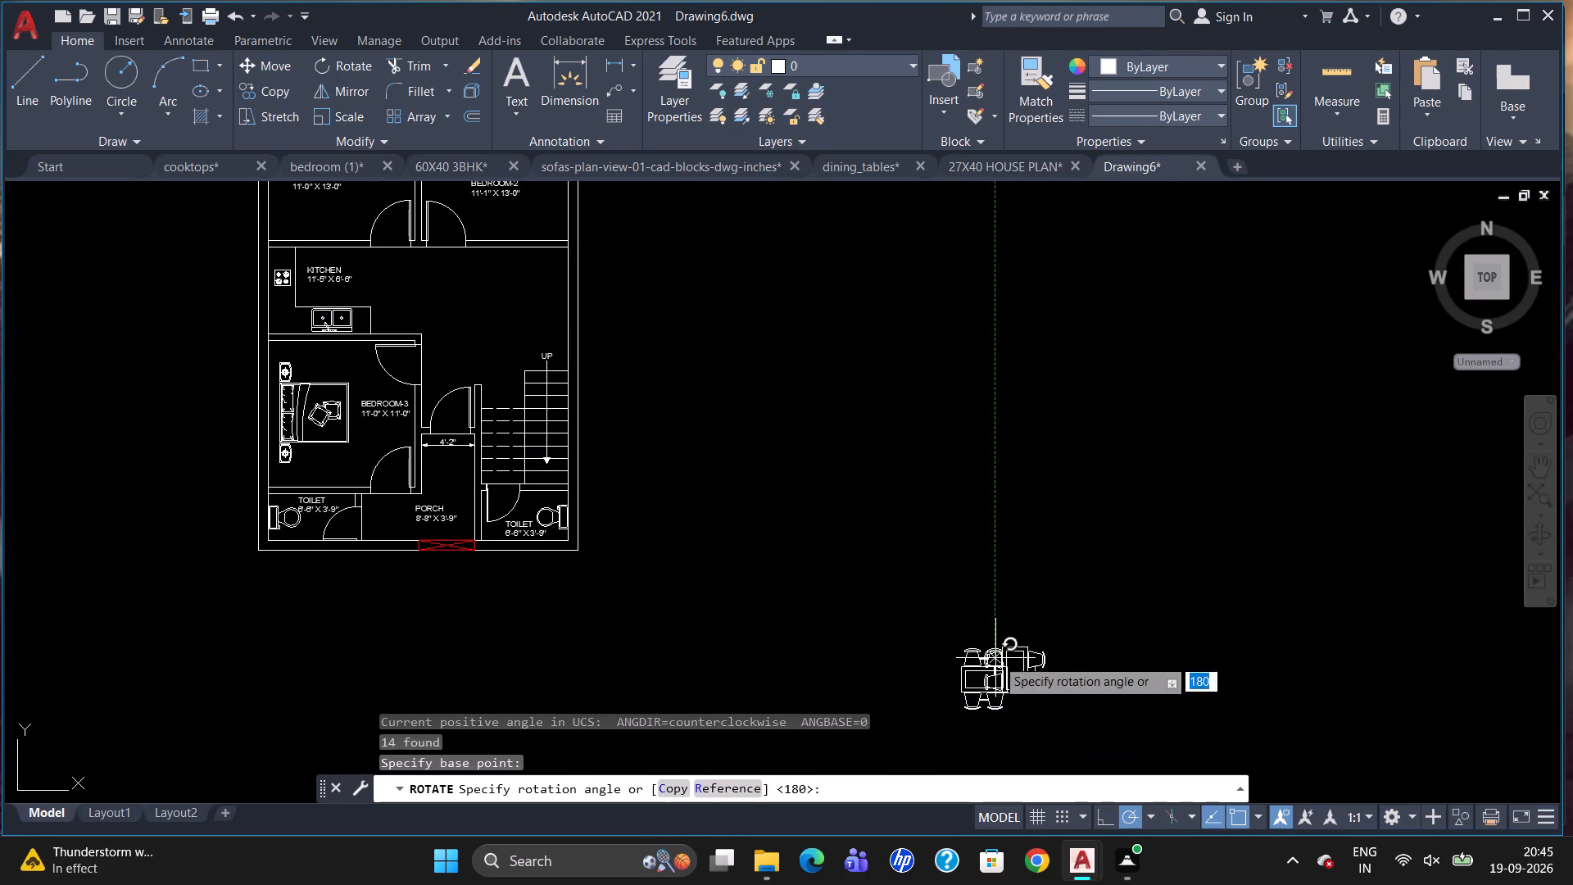
left_click_drag(998, 657, 1019, 669)
left_click_drag(997, 743, 1001, 728)
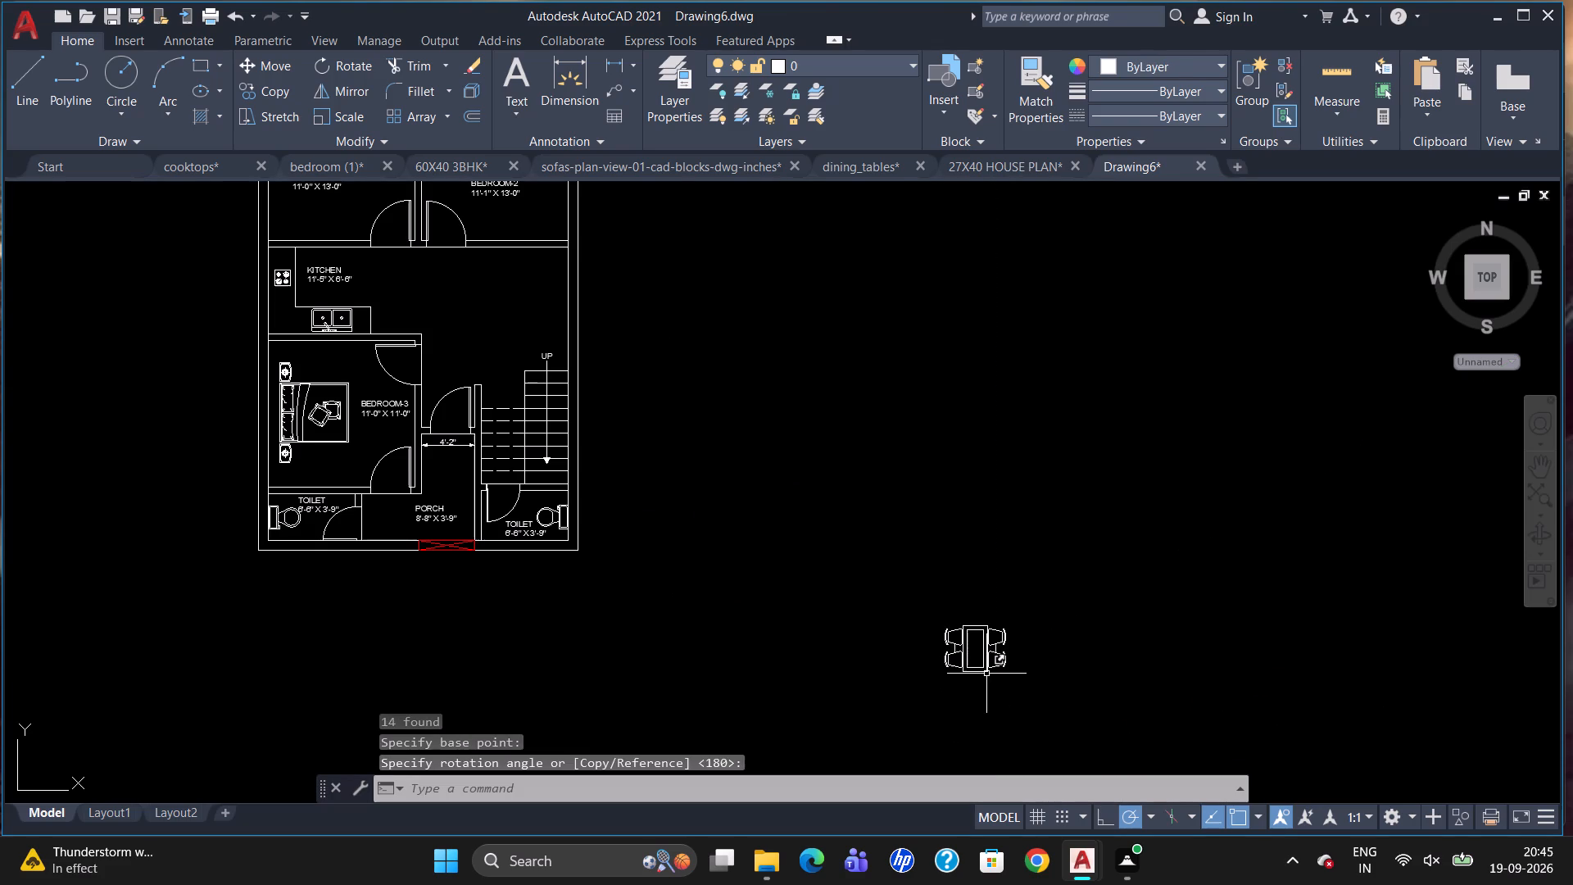
Move the dining set into the open area opposite the kitchen, above the UP label and near the outer side wall.
left_click(987, 674)
left_click(980, 654)
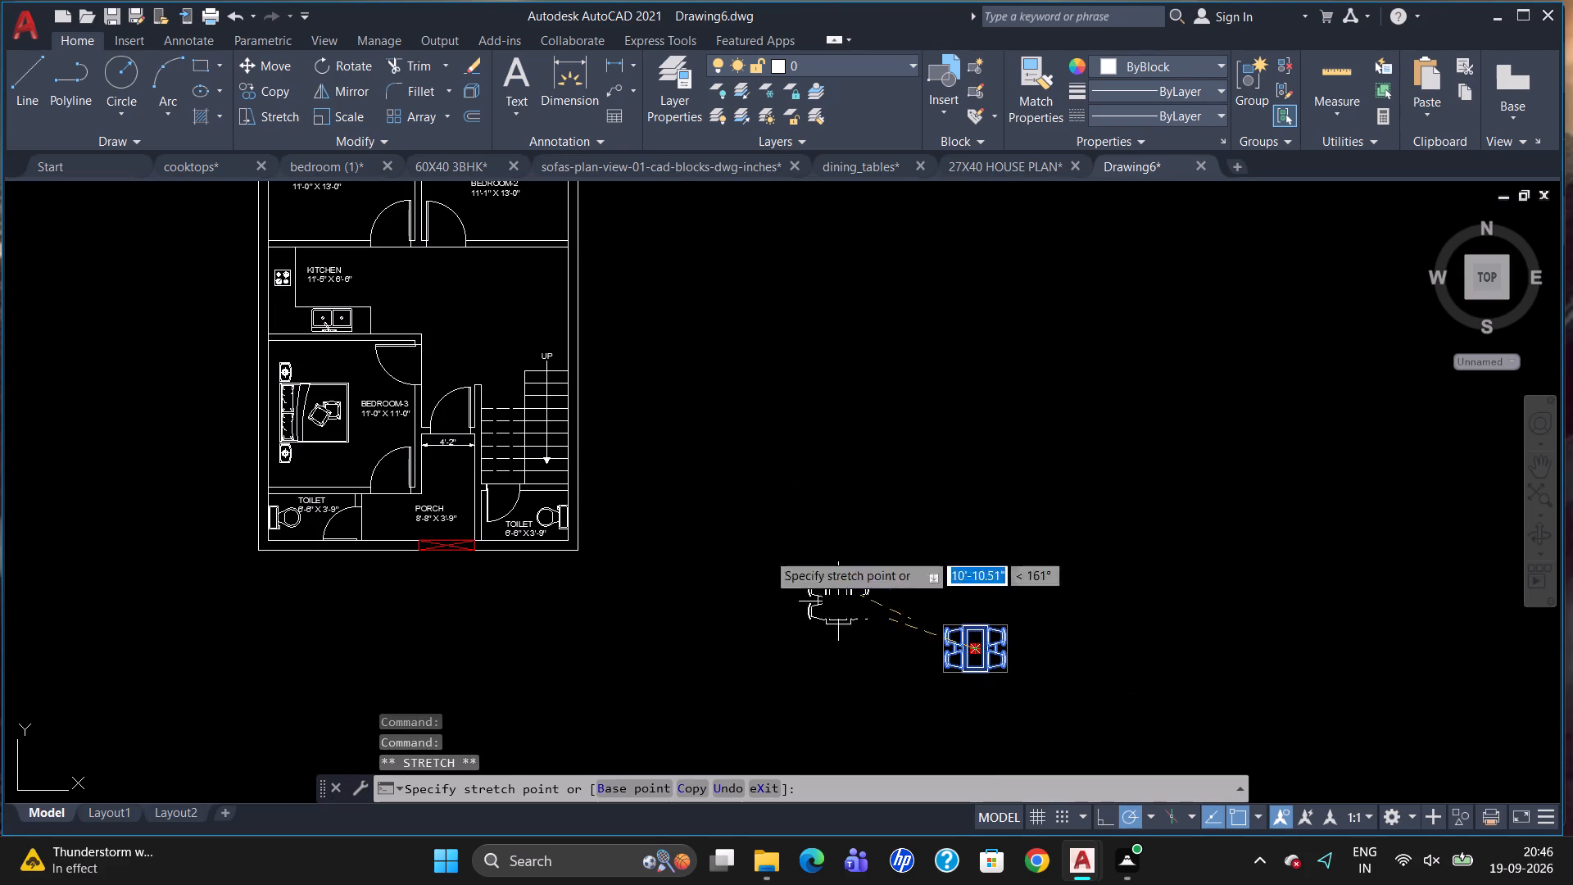
scroll(537, 310, "up", 2)
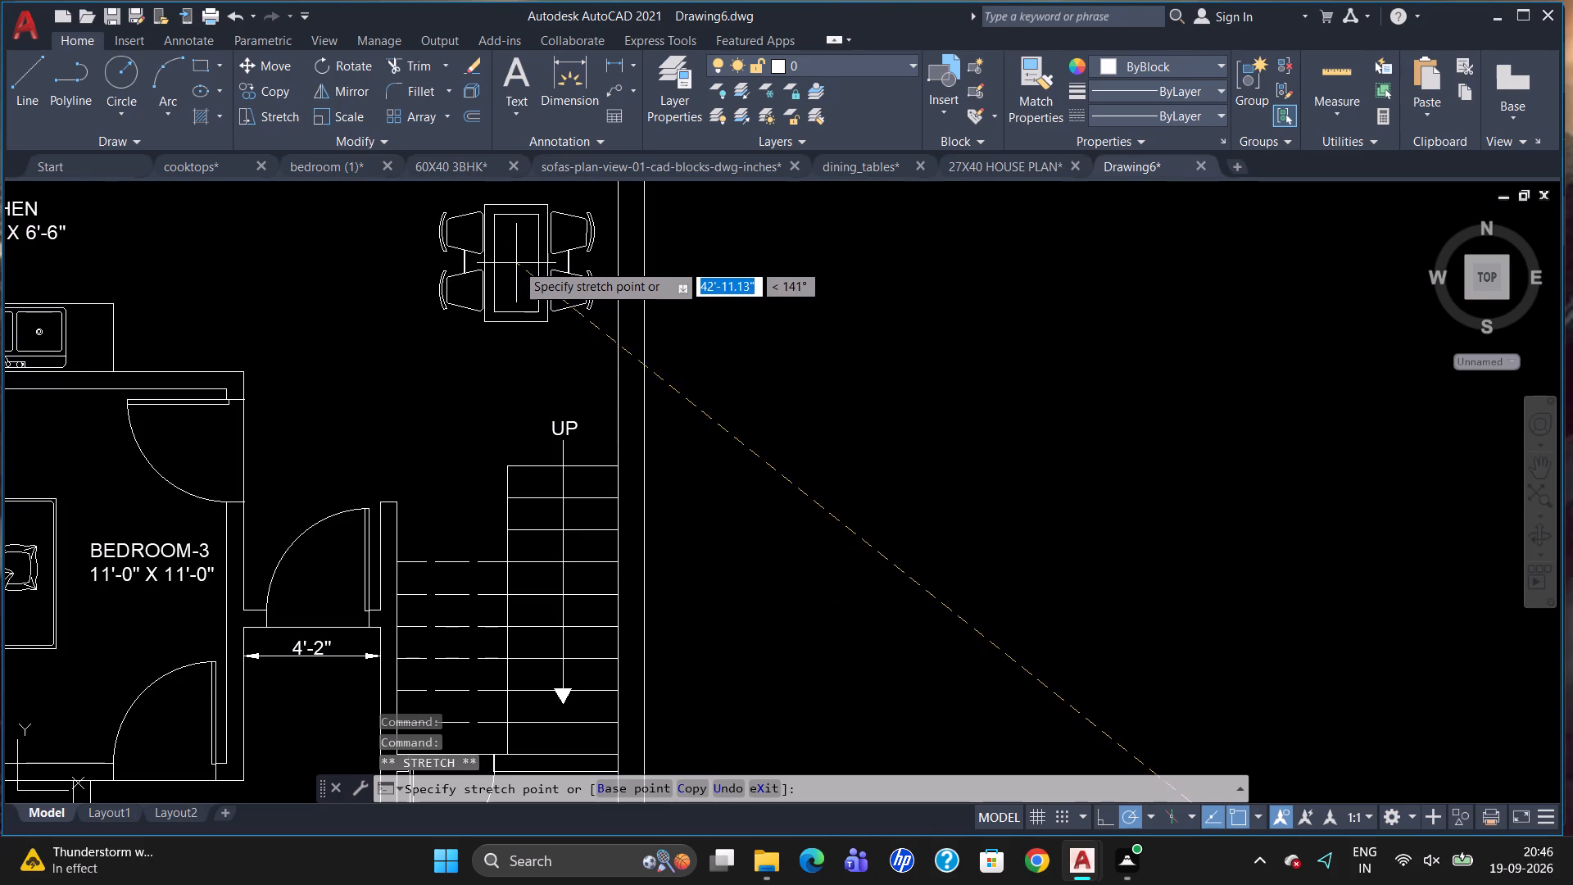
left_click(516, 262)
scroll(701, 406, "down", 2)
scroll(936, 447, "down", 1)
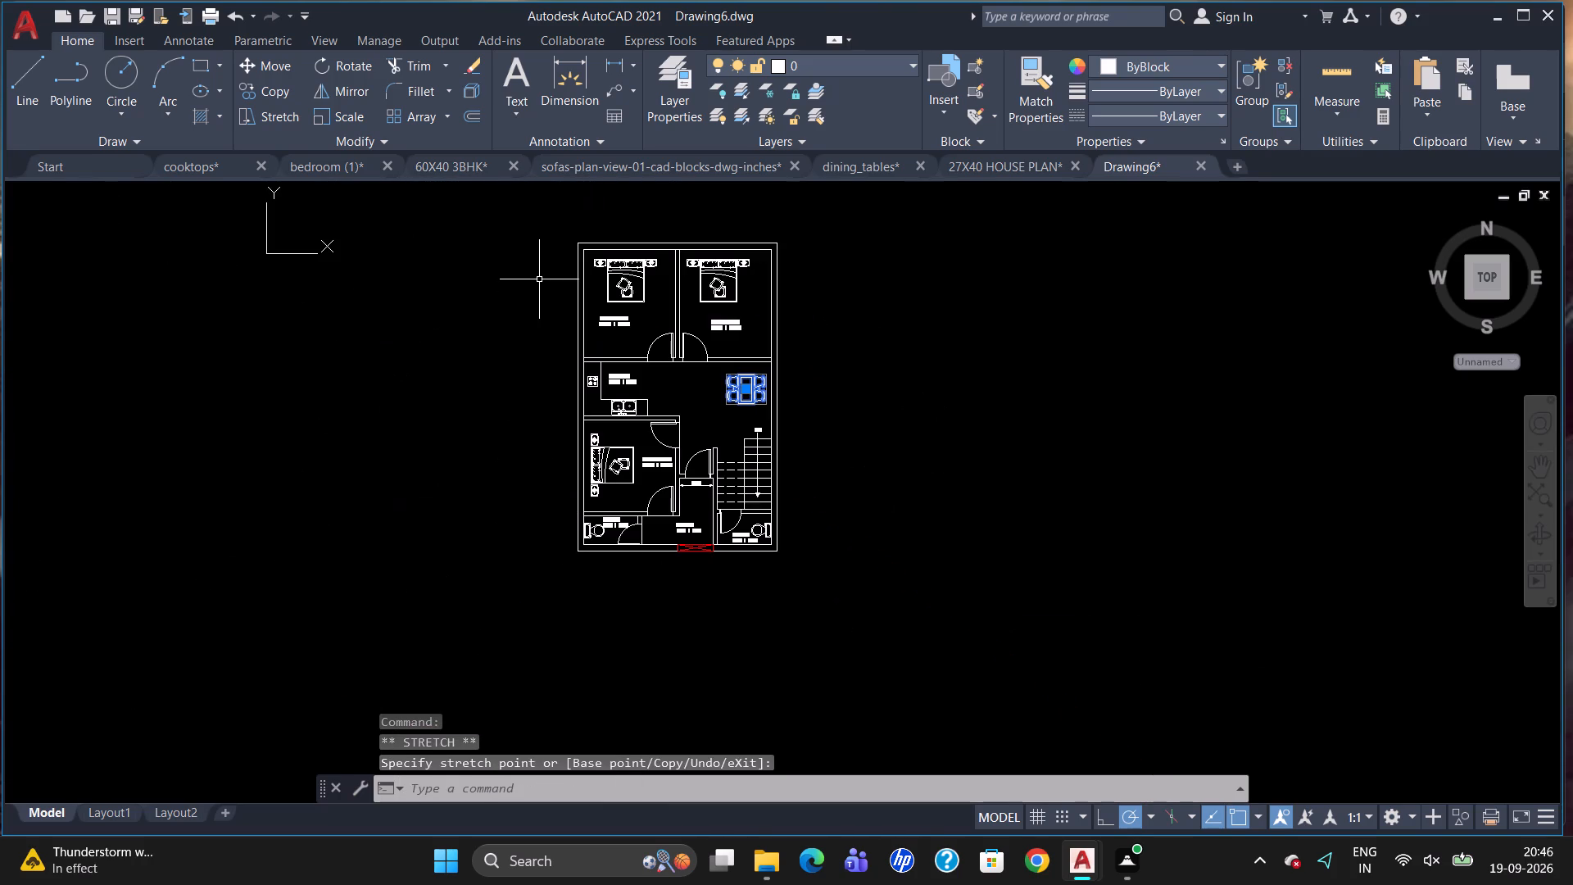
key("Escape")
Add a 5" high text label in the open area between kitchen and dining set reading LIVING HALL with 11'-1 X 10'-4" below.
scroll(585, 272, "up", 1)
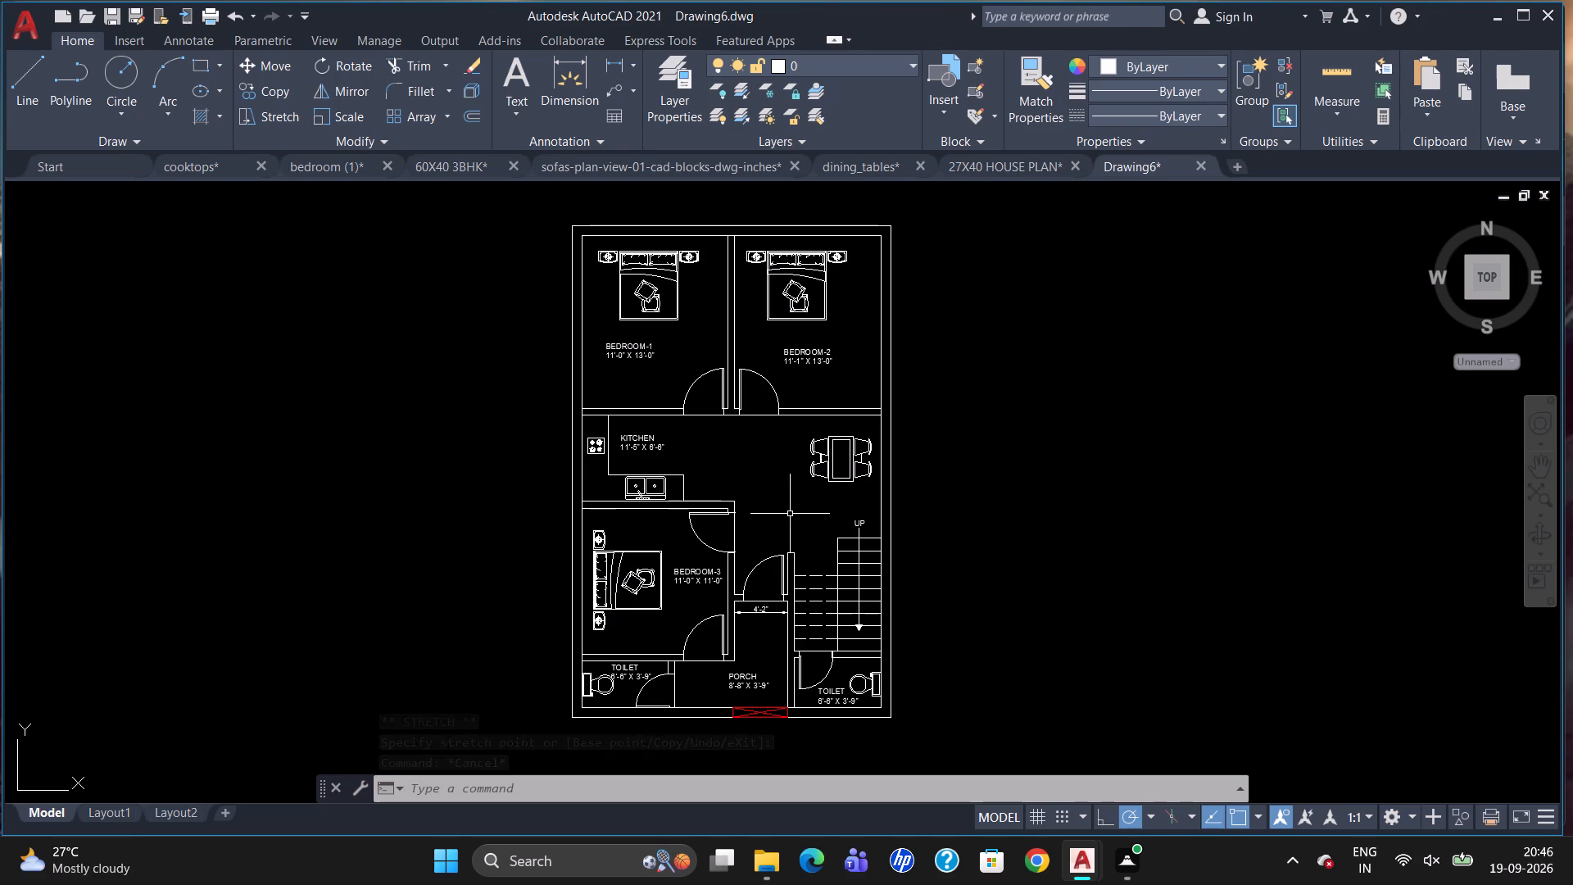
scroll(835, 503, "up", 1)
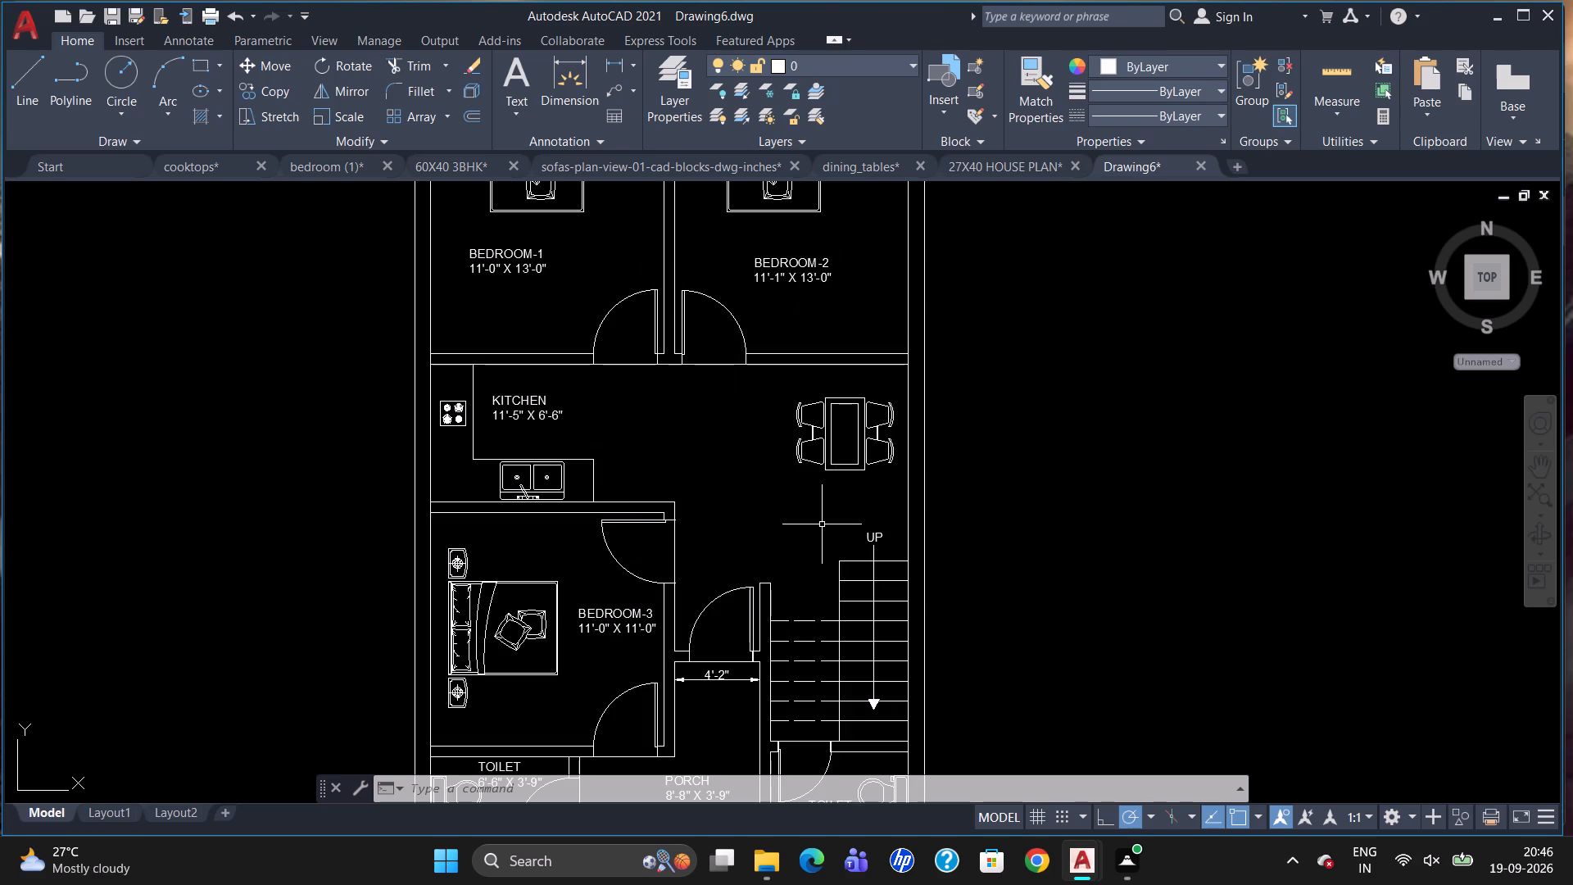
key("t")
key("Return")
scroll(709, 503, "up", 1)
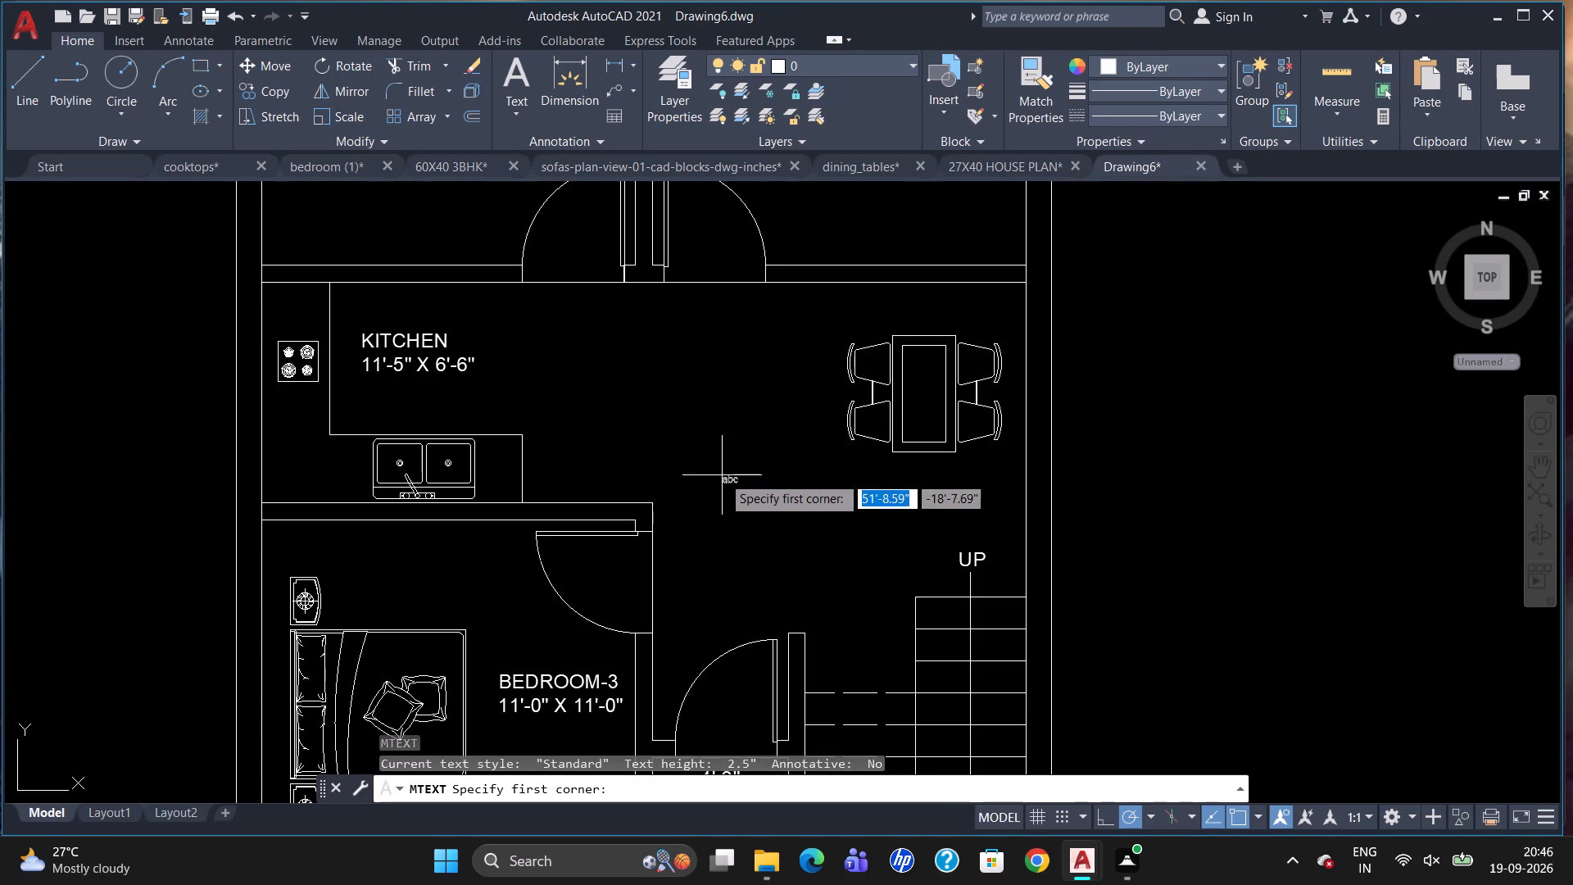
left_click_drag(727, 470, 743, 511)
left_click(860, 510)
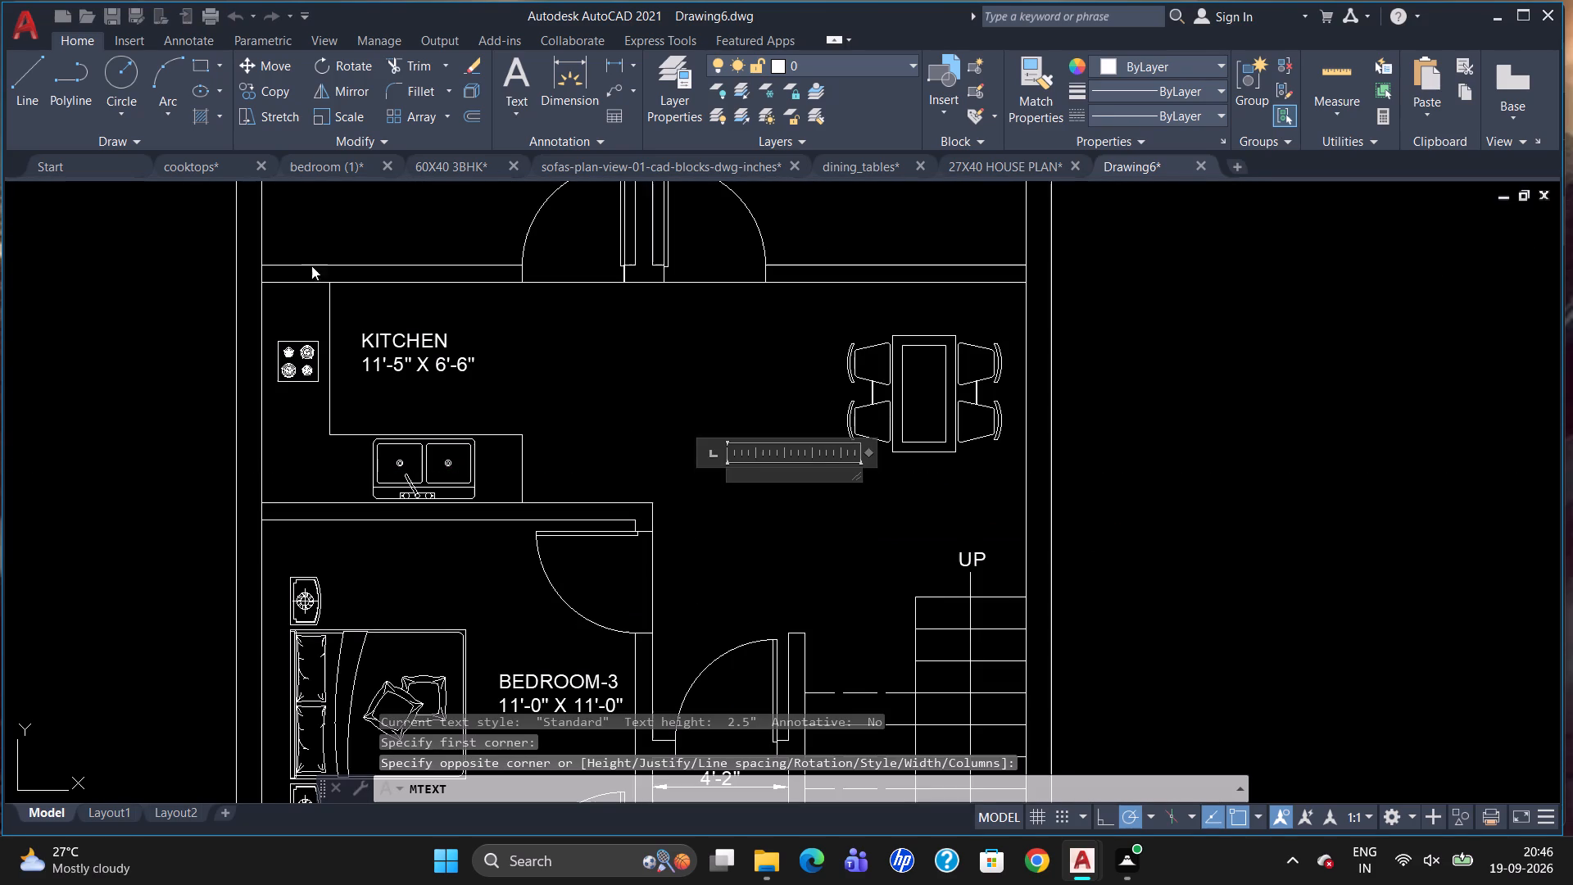
left_click(261, 98)
key("BackSpace")
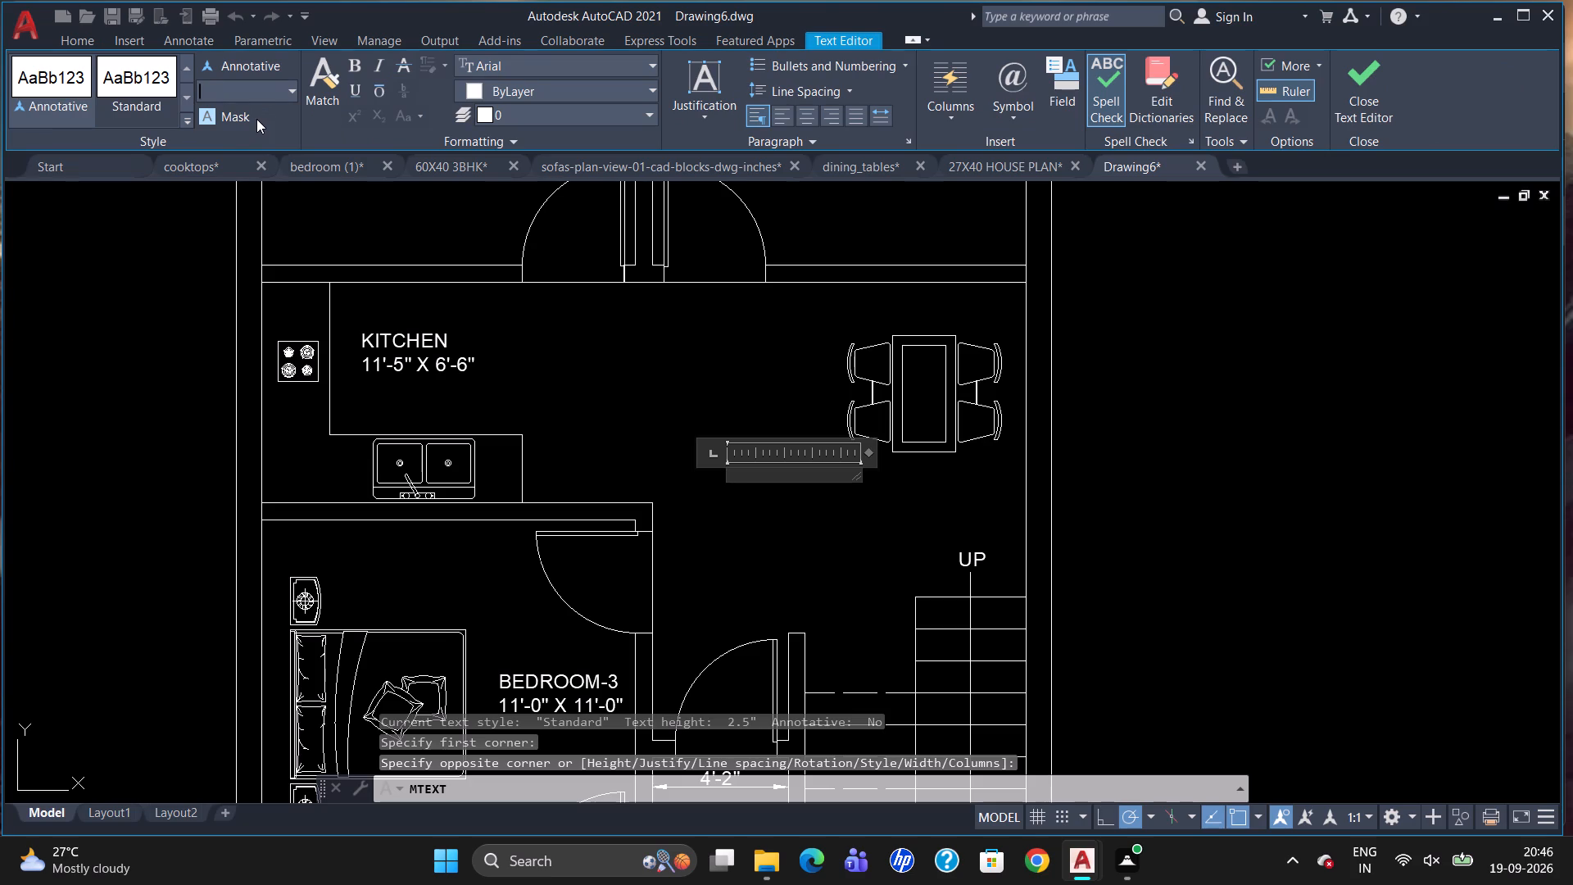
key("5")
key("Return")
type("LI")
key("BackSpace")
key("BackSpace")
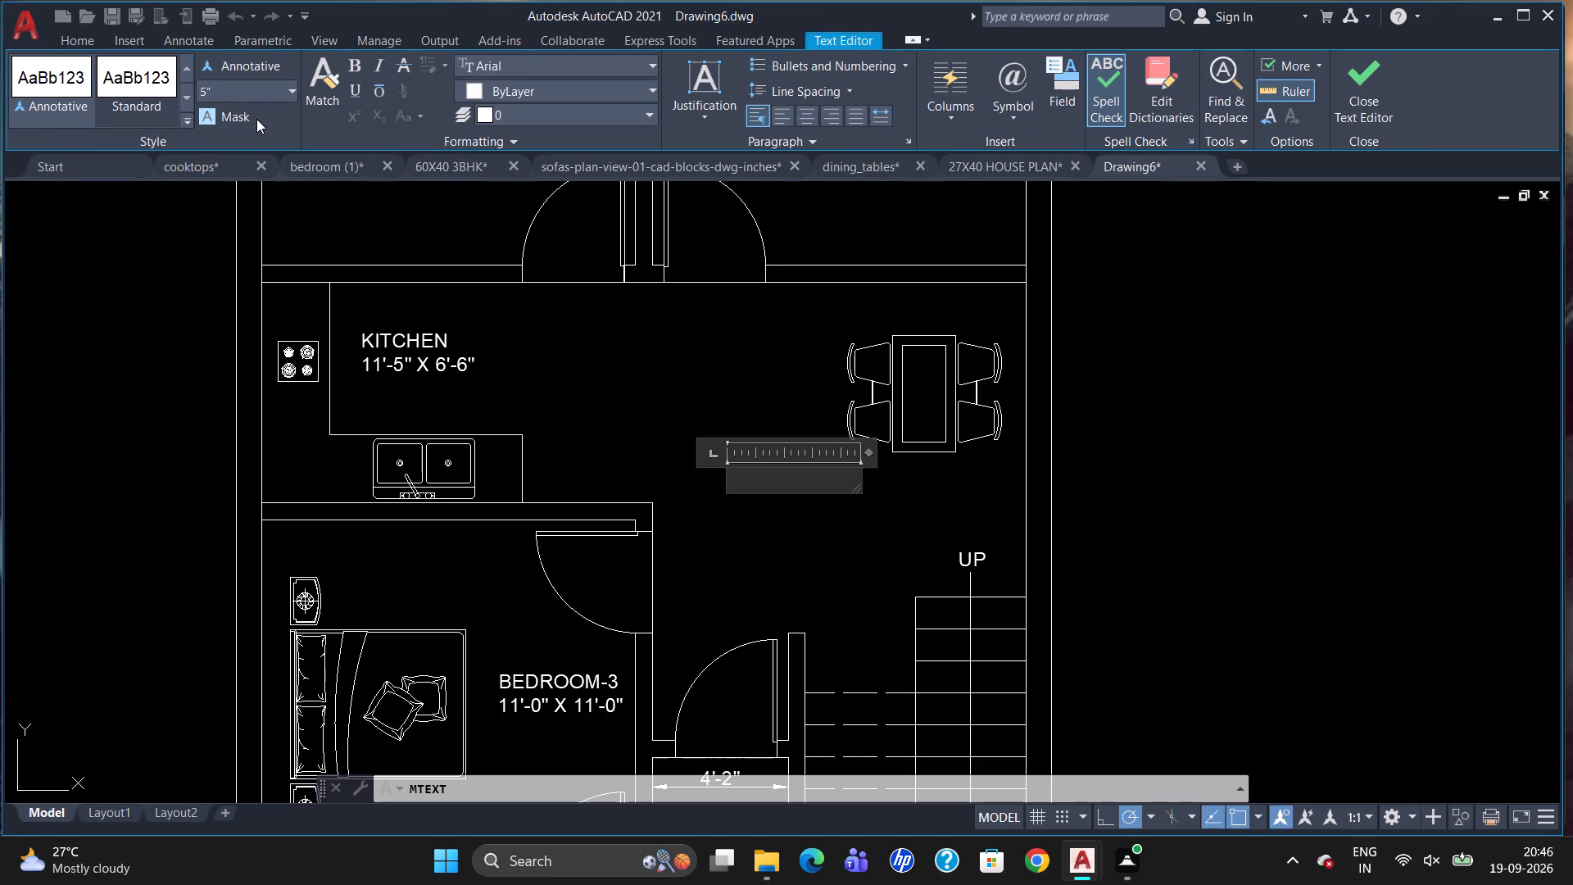
key("l")
key("i")
type("VING")
key("space")
type("HALL")
key("Return")
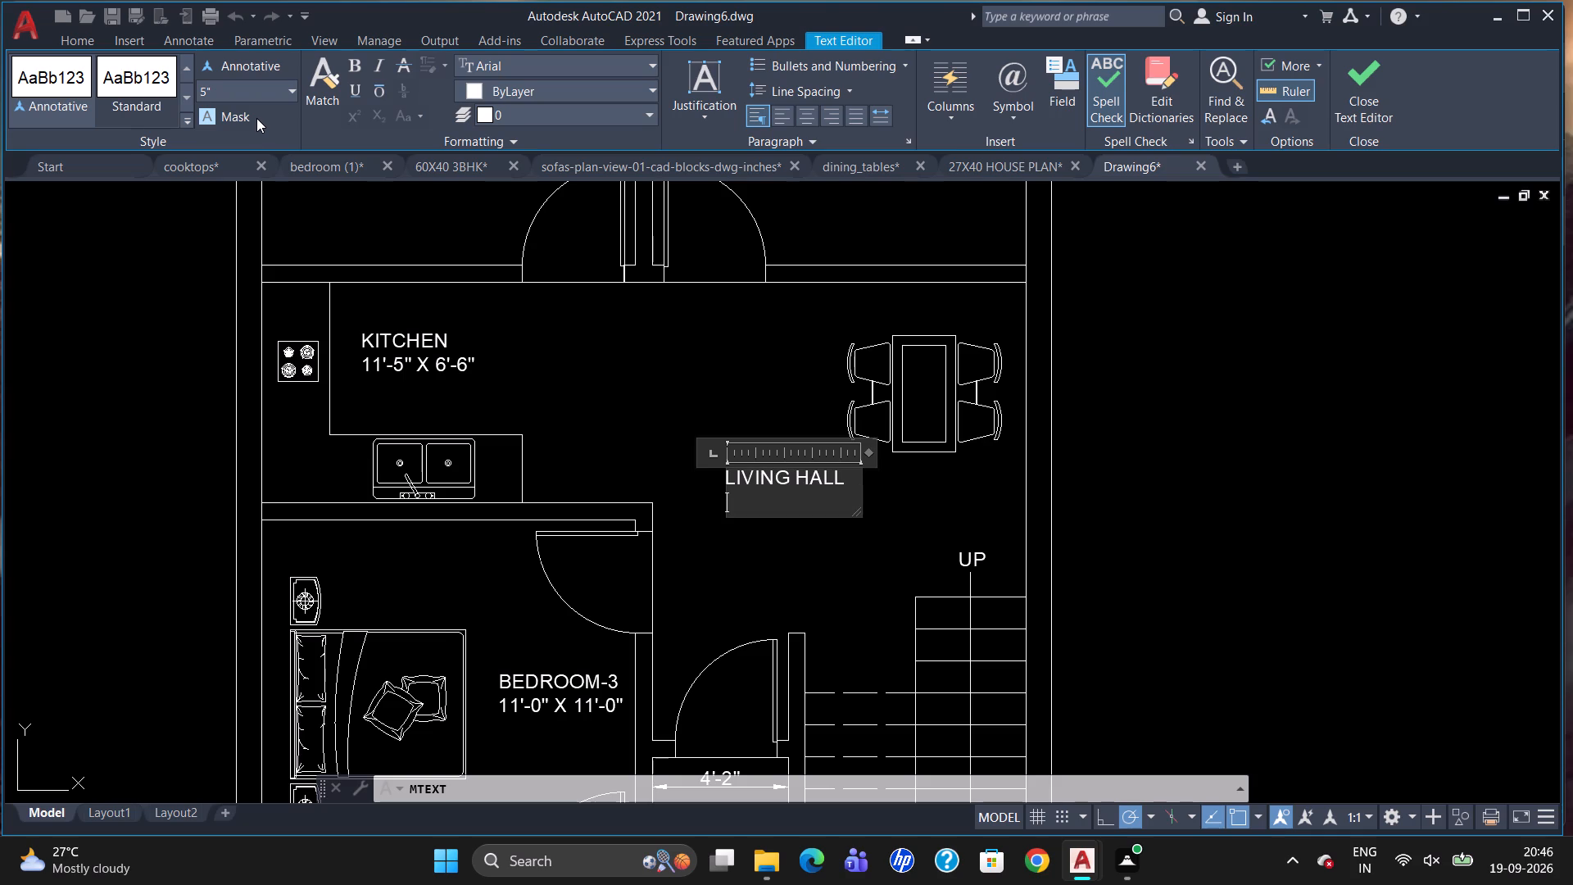
type("11'-")
key("1")
key("space")
type("X")
key("space")
type("10'-")
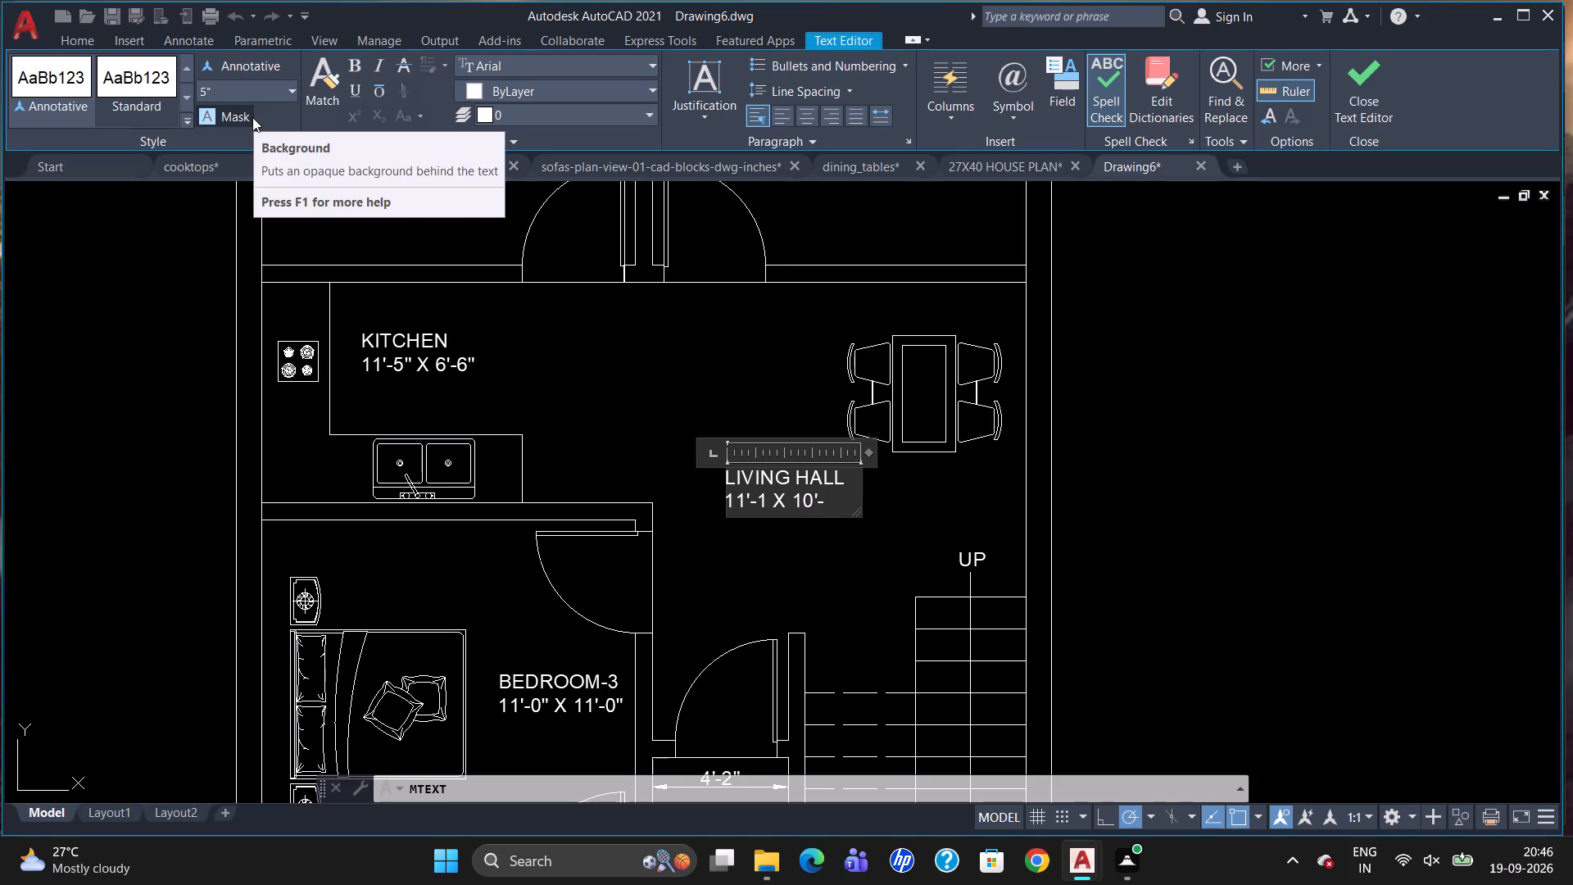
key("4")
key("shift+quotedbl")
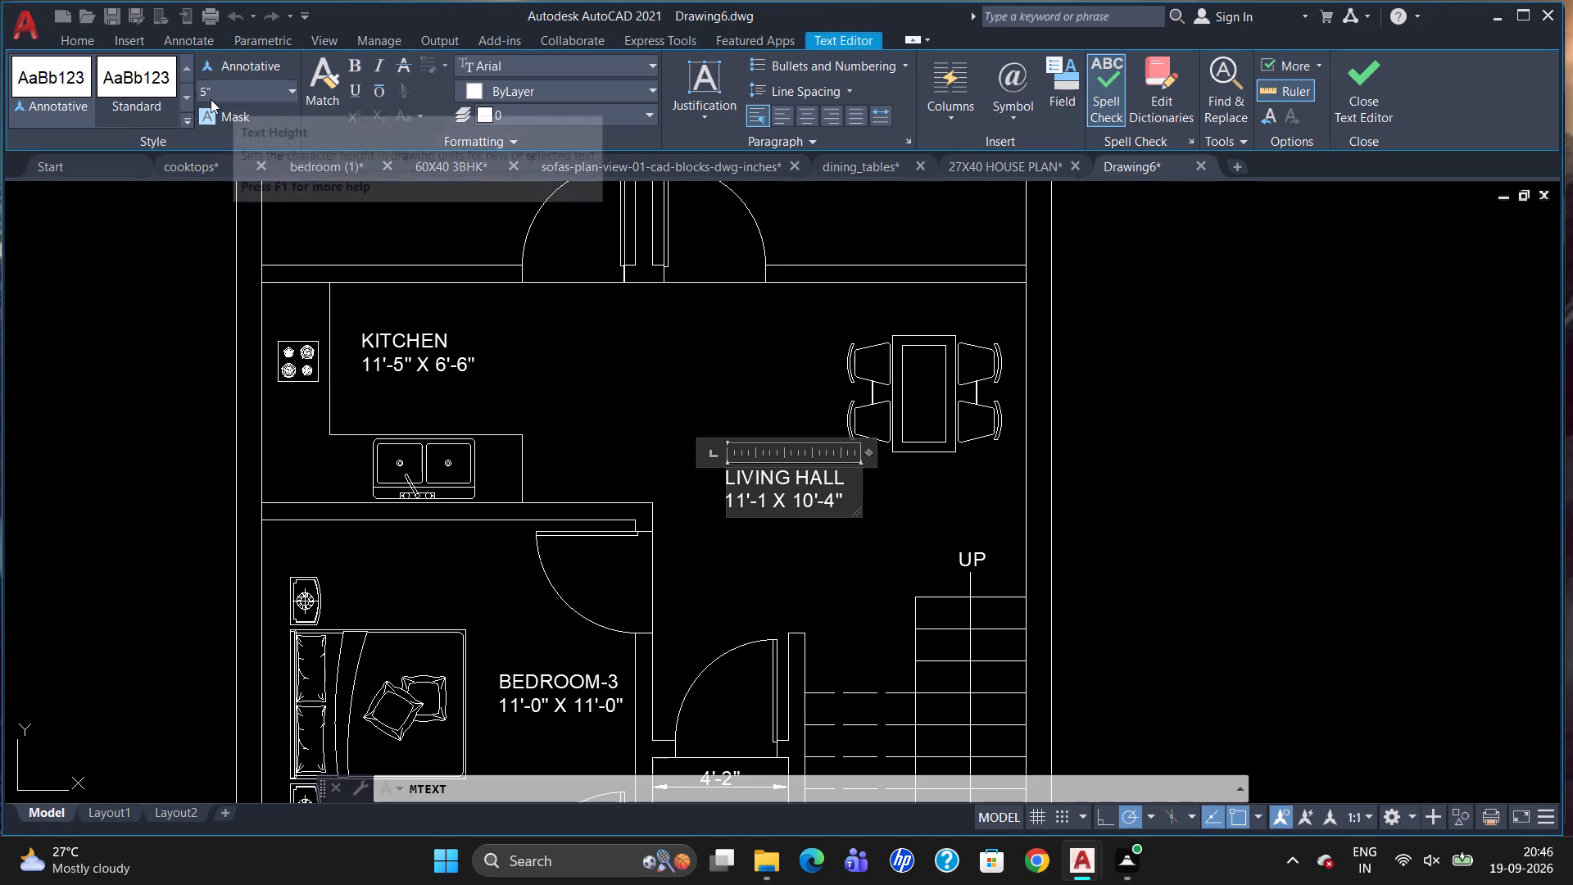
left_click(728, 385)
Change the colour of the bed sets in all three bedrooms to dark brown, Color 28.
scroll(821, 426, "down", 1)
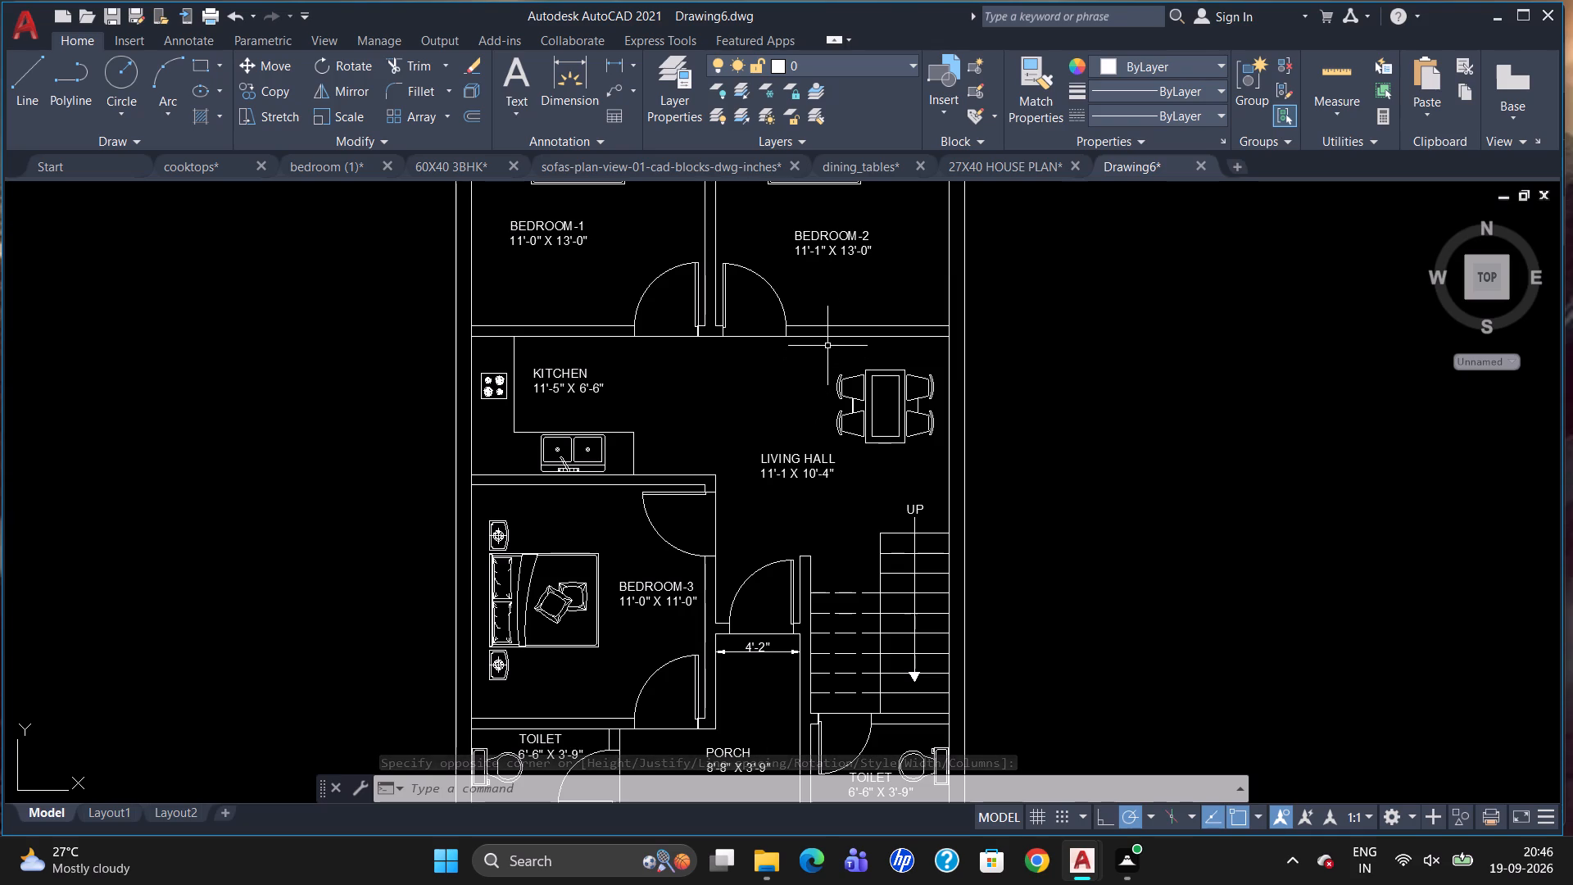
scroll(886, 385, "down", 2)
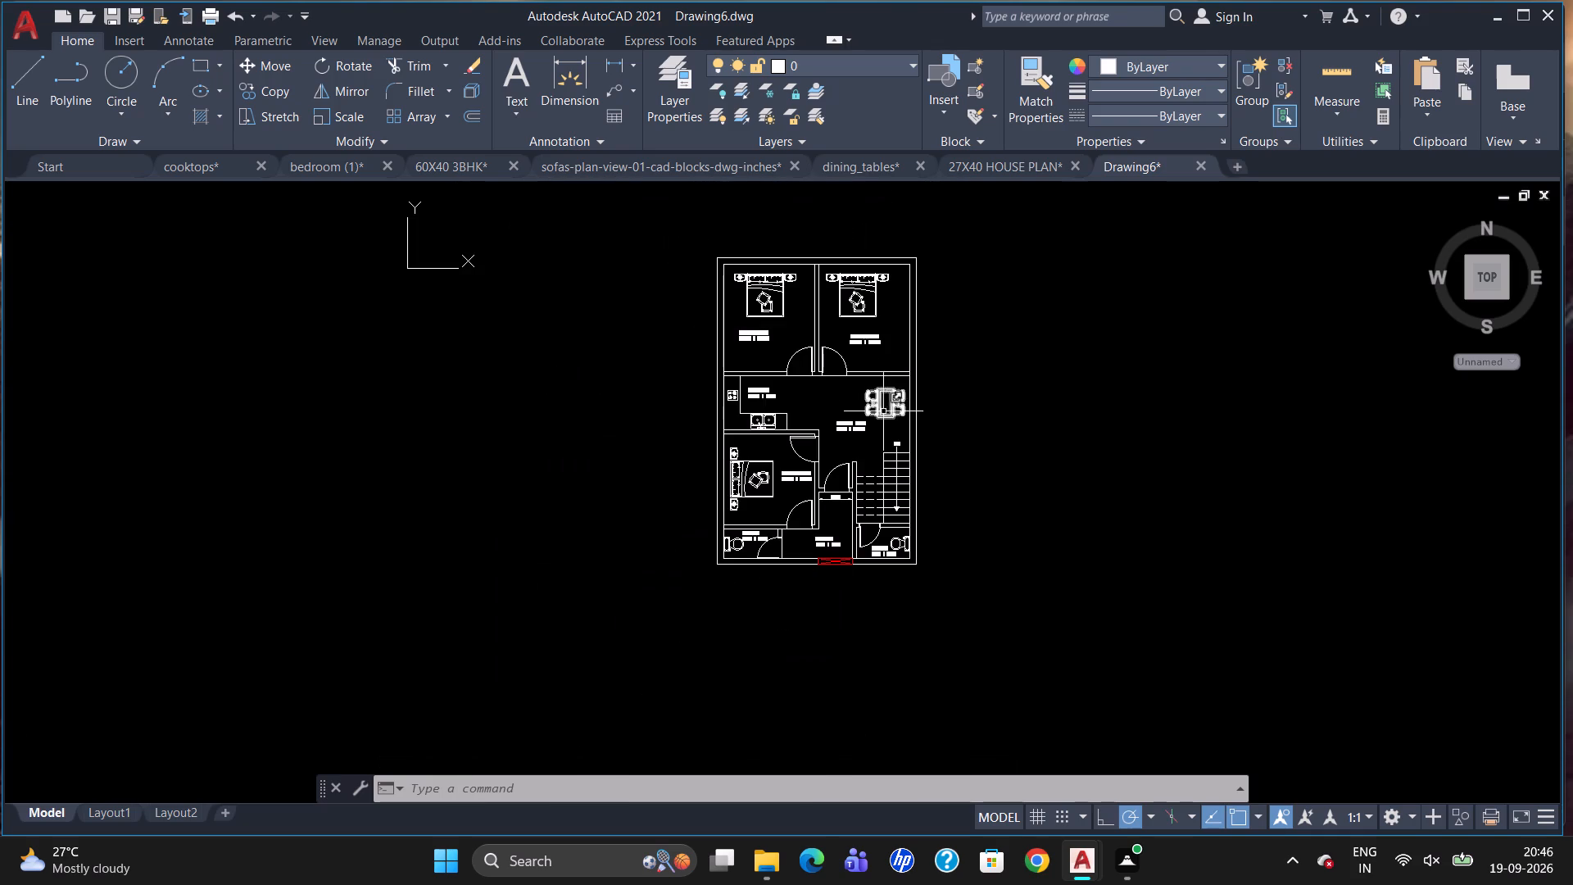
left_click(859, 285)
left_click(765, 289)
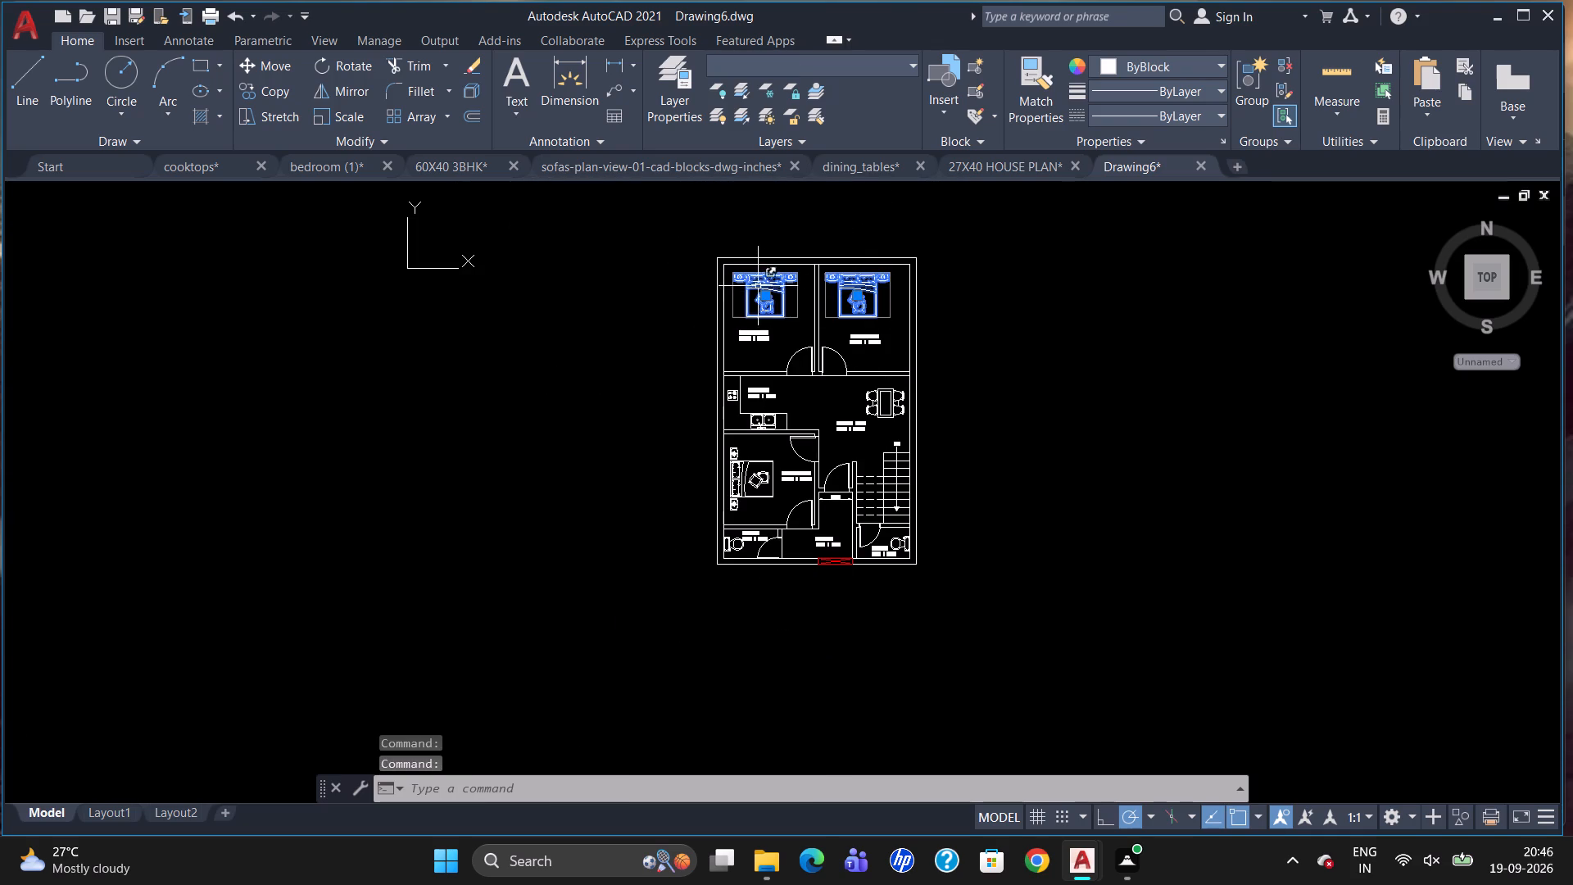
left_click(743, 481)
right_click(728, 449)
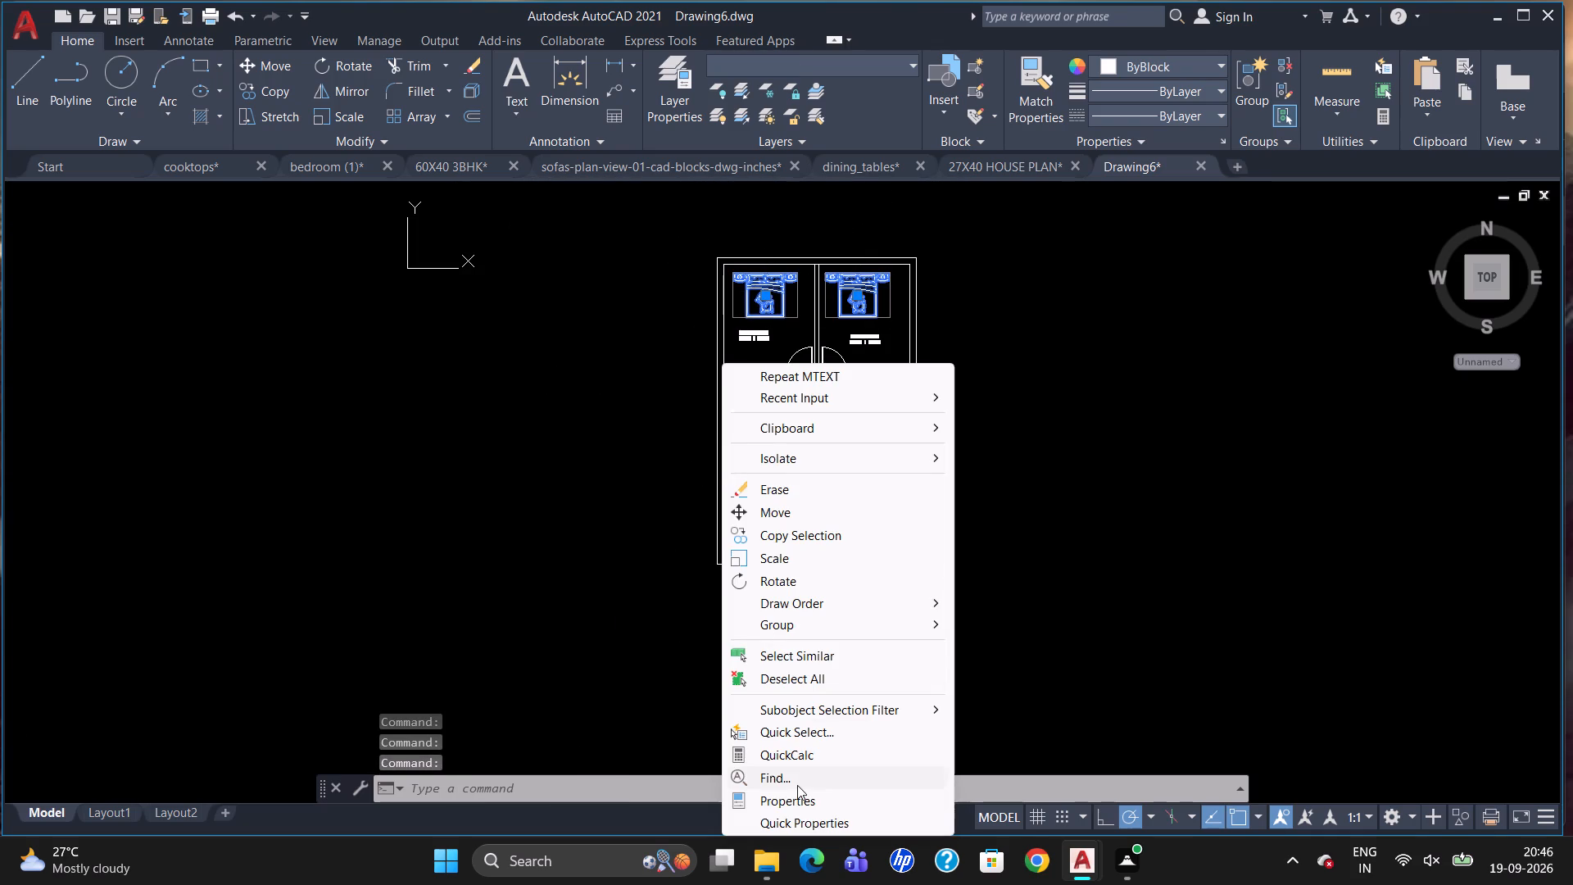
left_click(796, 798)
left_click(184, 166)
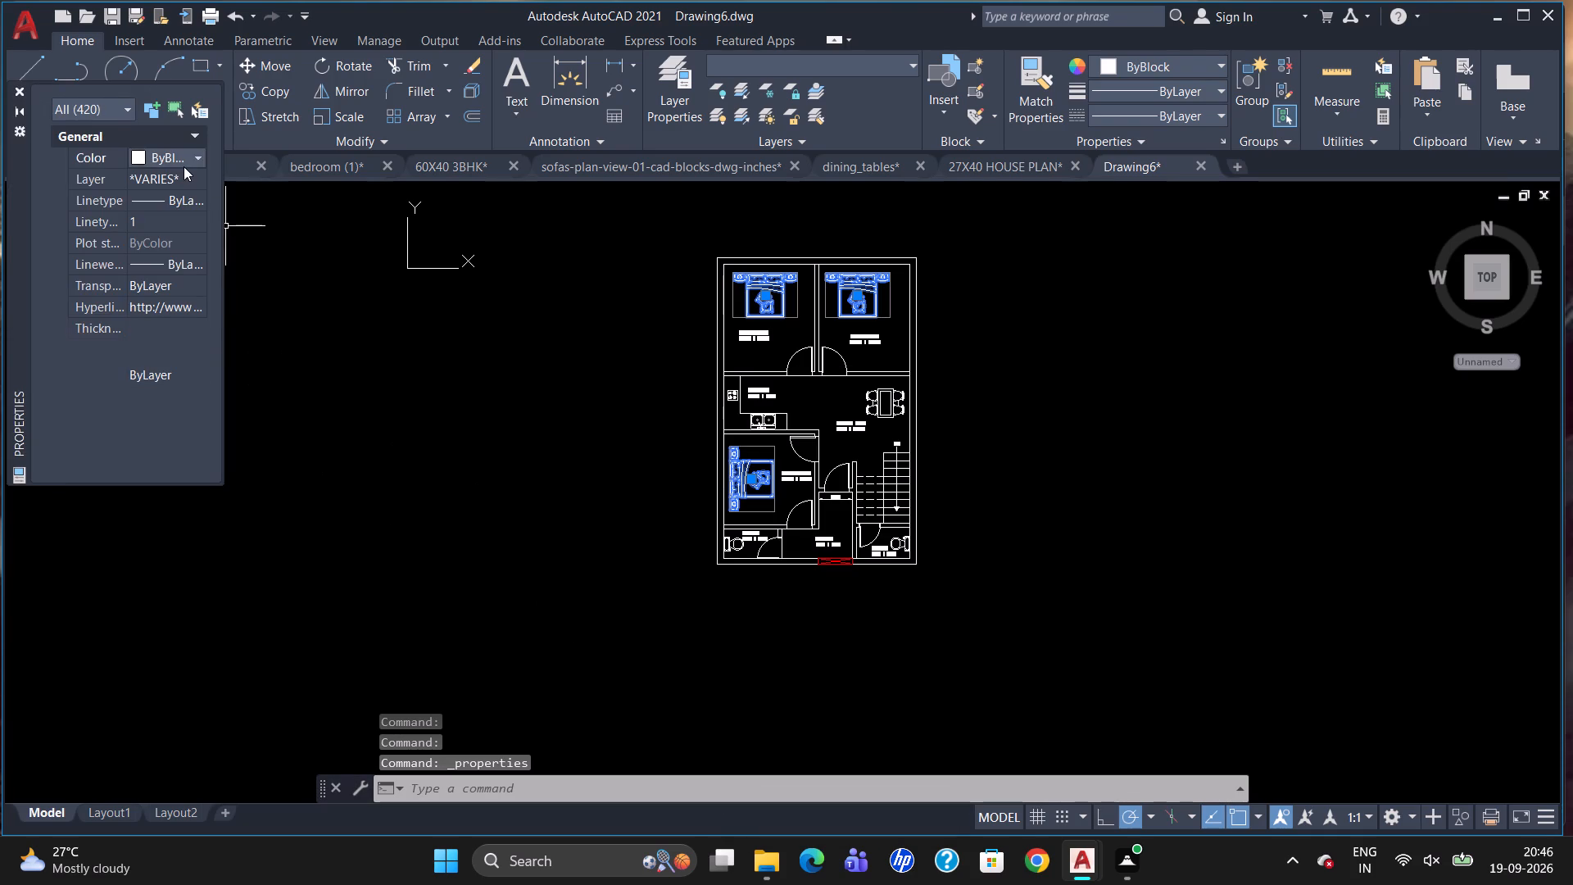
left_click(188, 154)
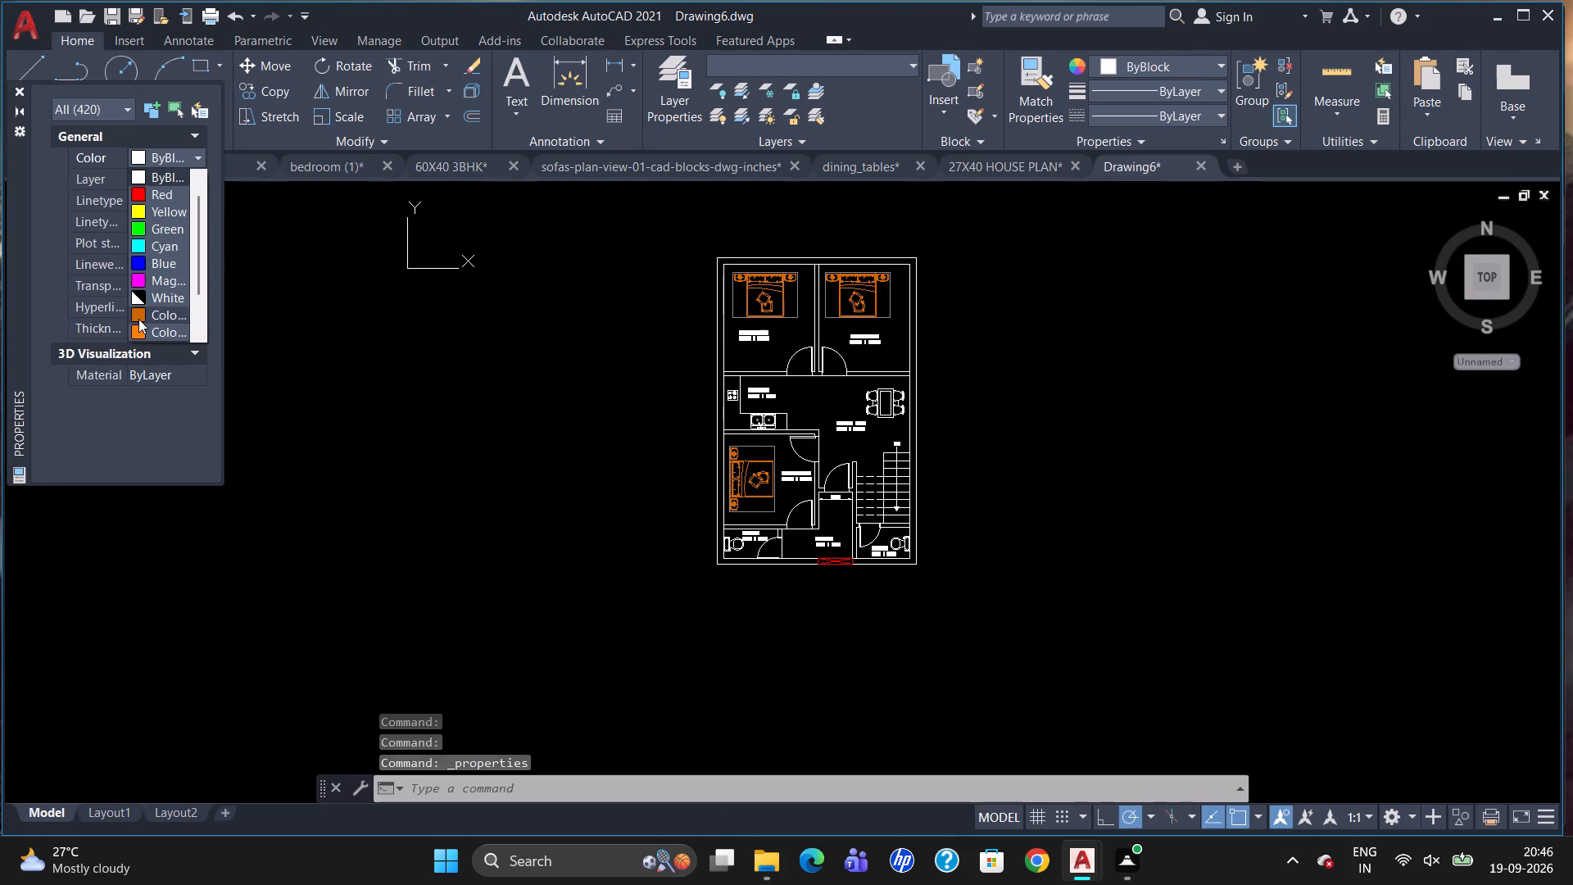
scroll(176, 293, "down", 2)
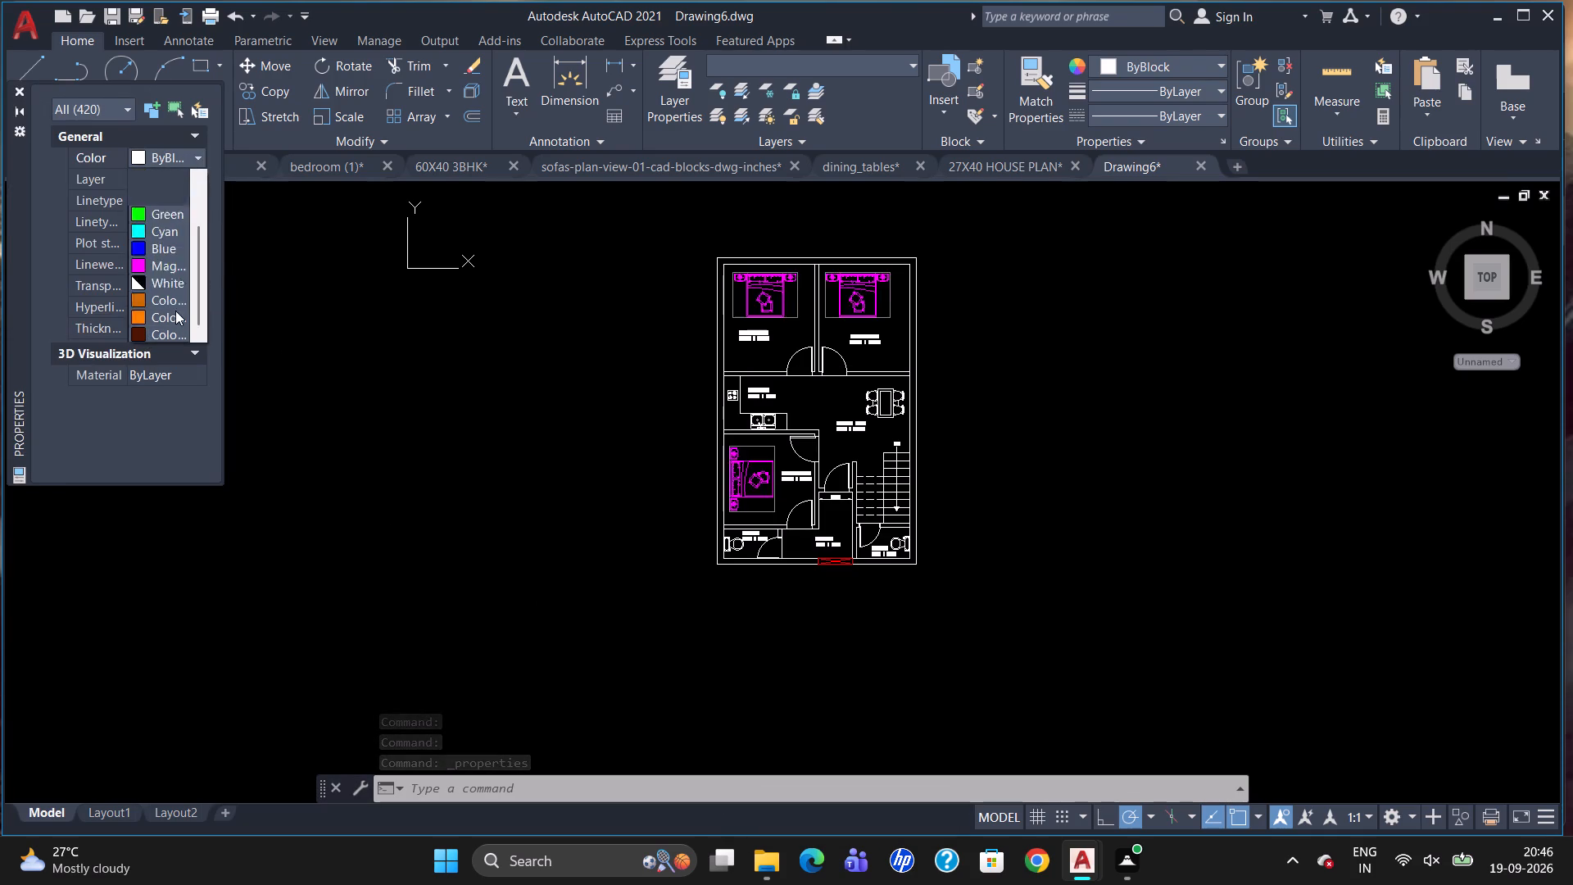
left_click(164, 295)
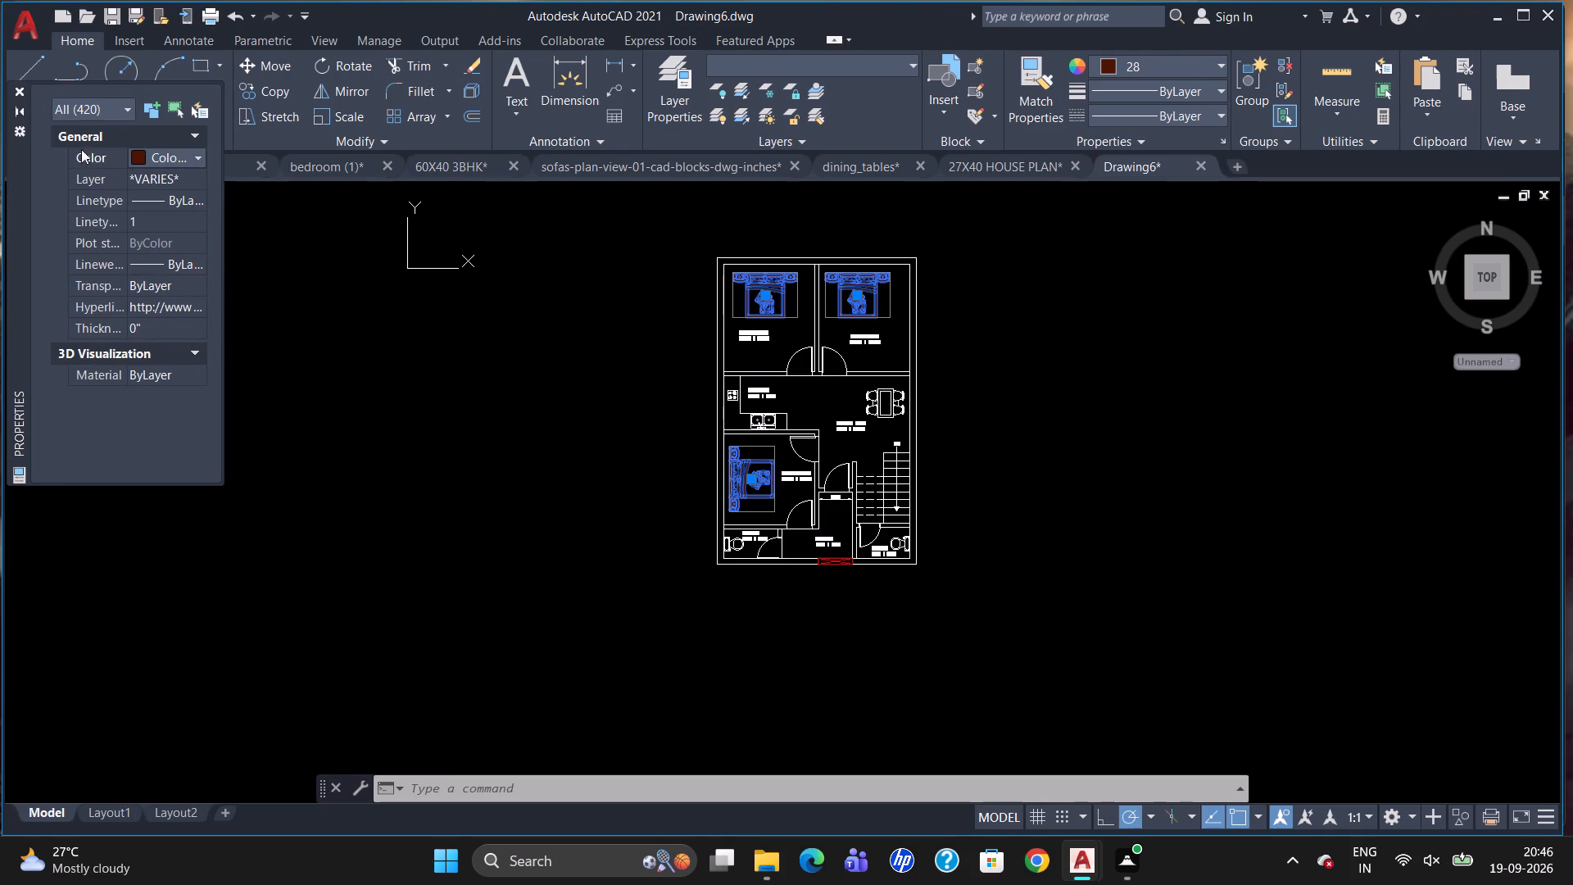
key("Escape")
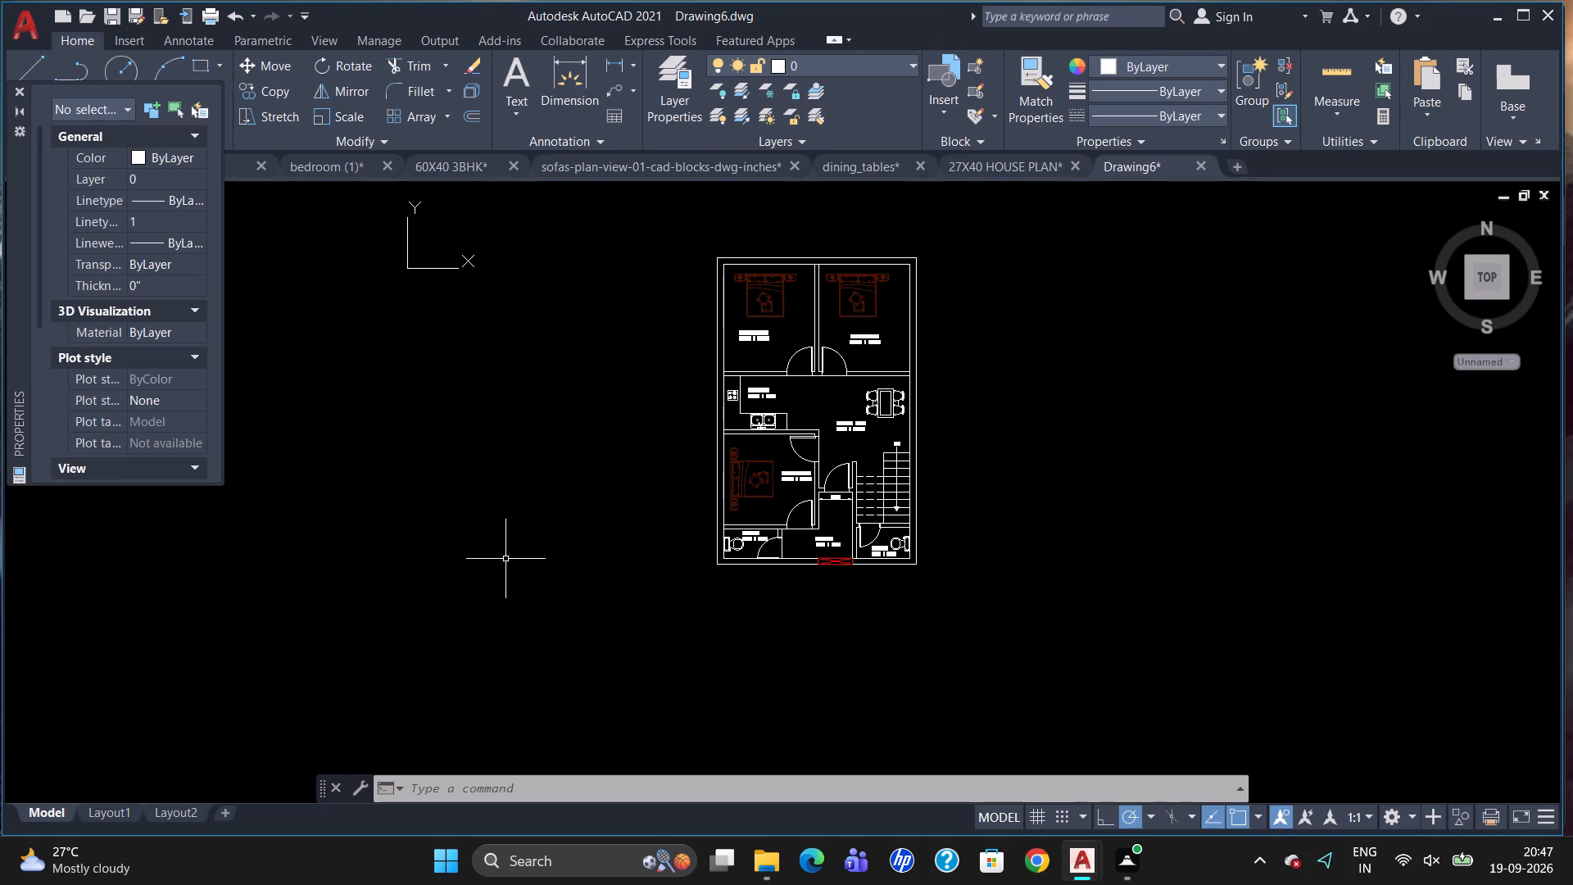
Change the dining set's colour to orange, Color 32, and close the object properties.
left_click(889, 398)
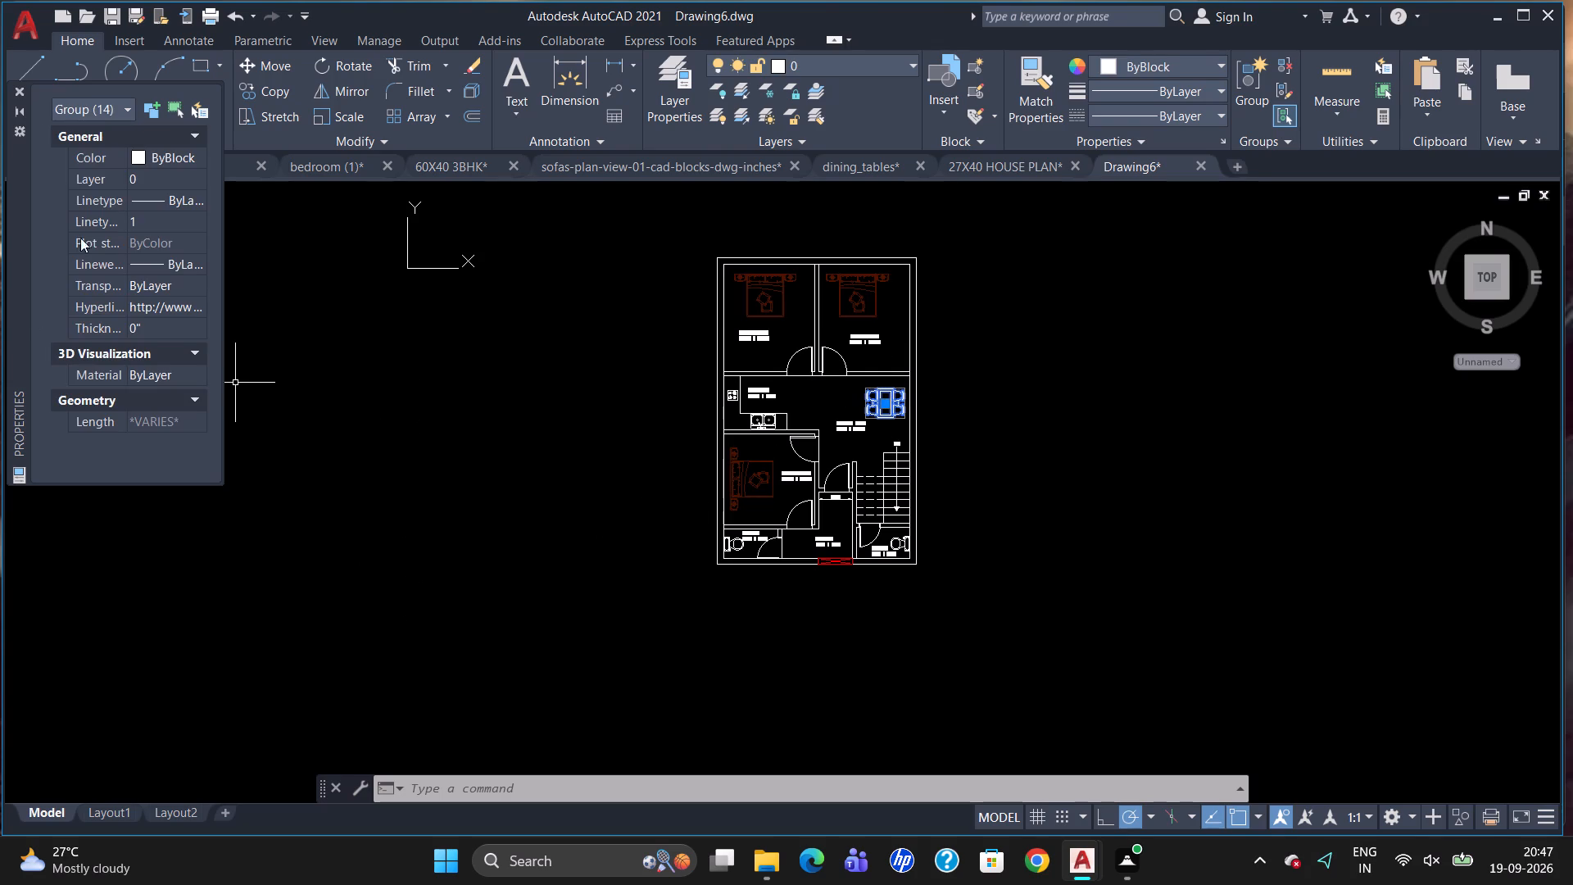
left_click(172, 155)
left_click(155, 155)
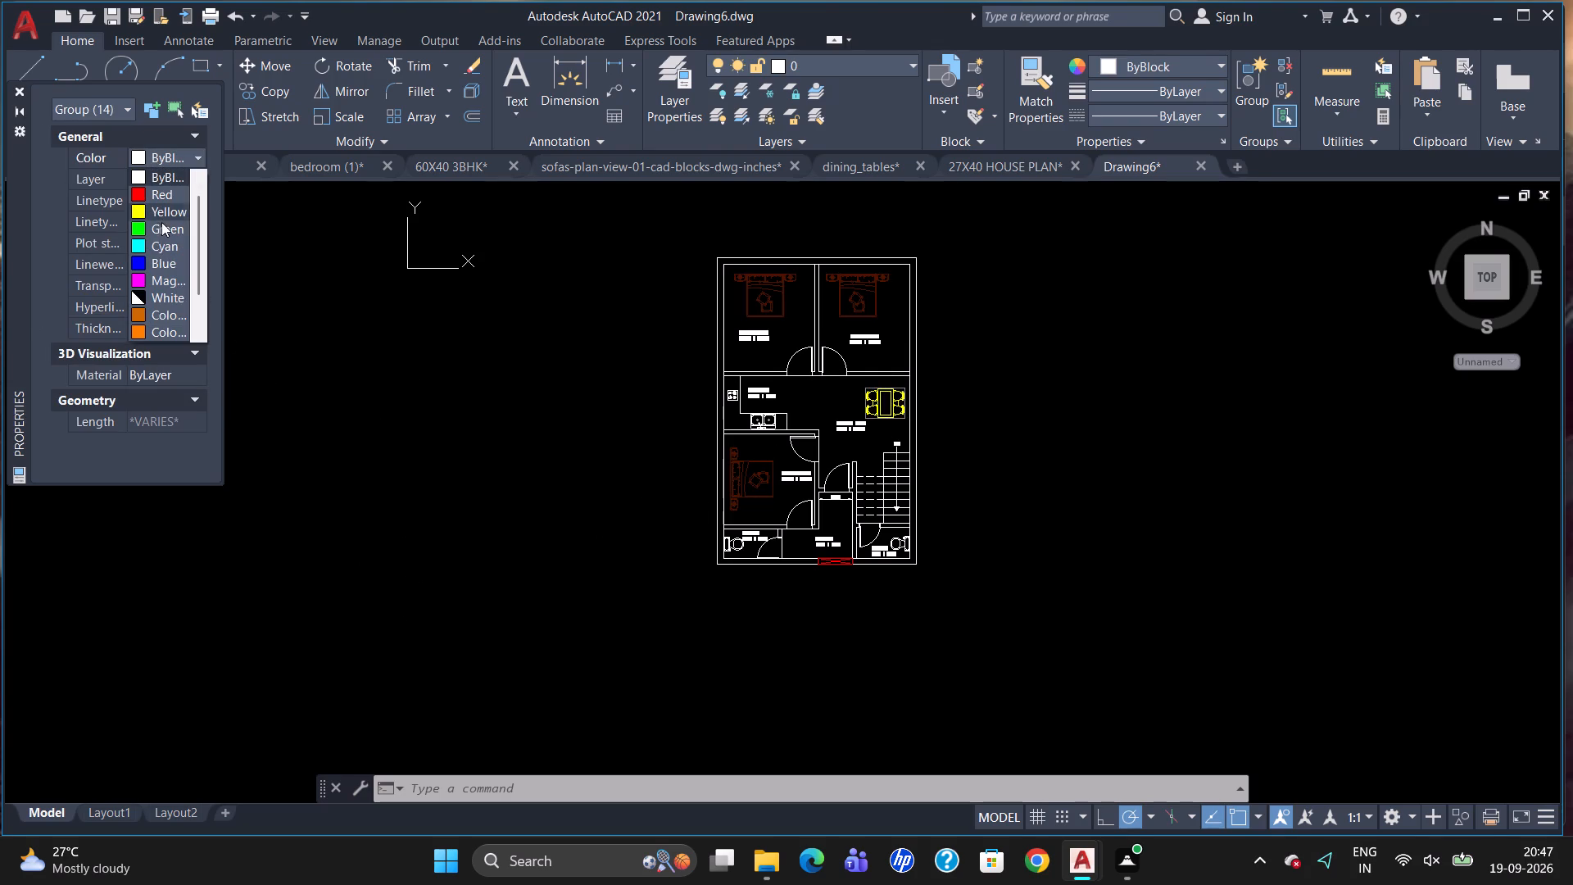
left_click(140, 314)
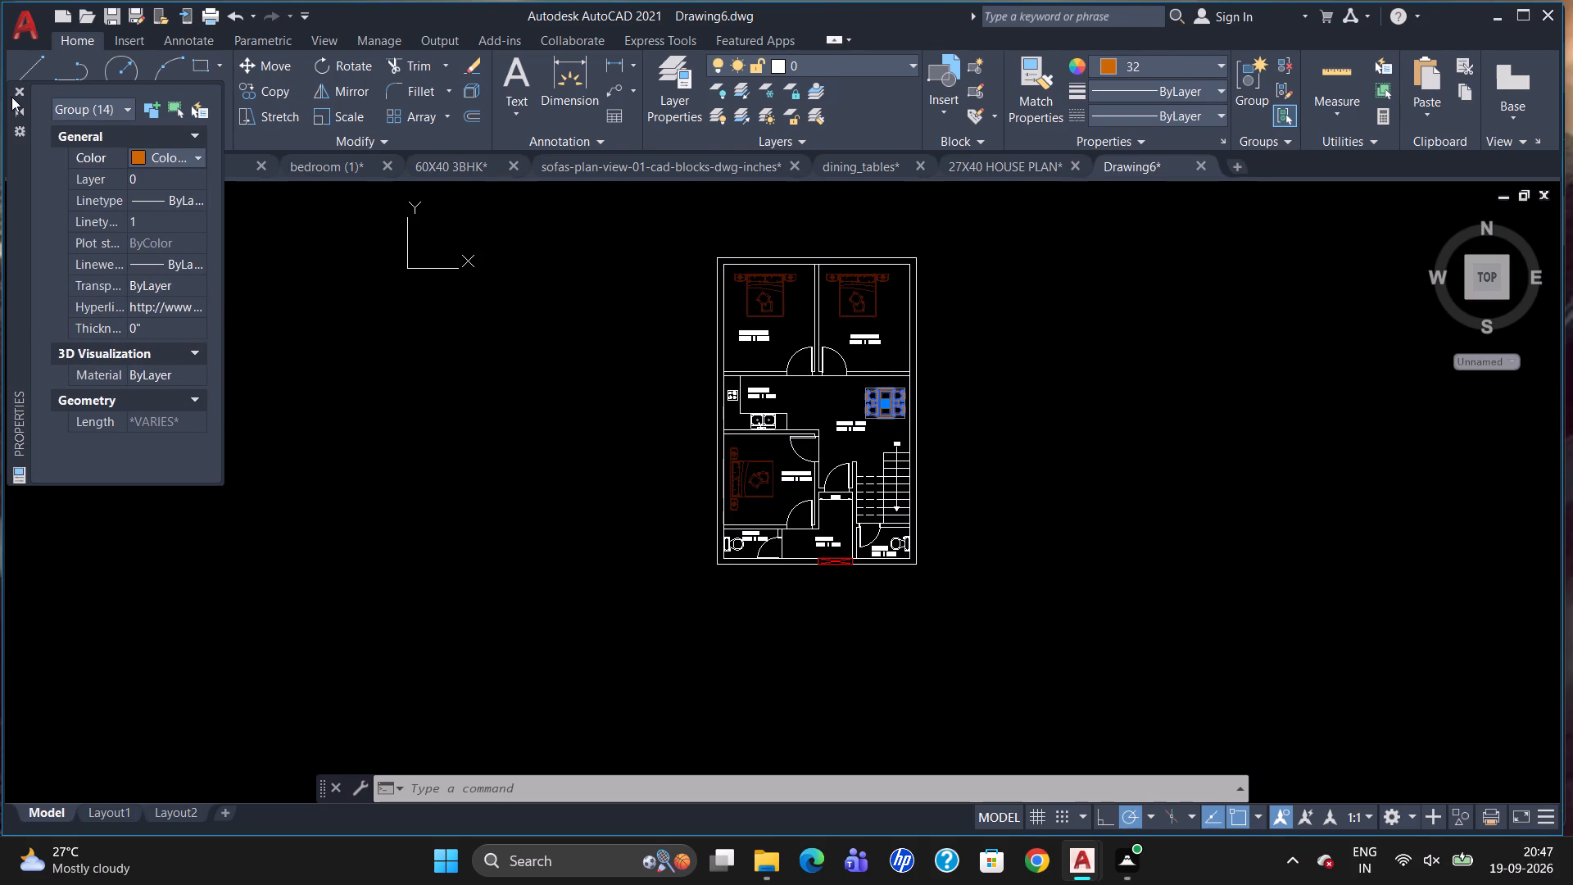
left_click_drag(11, 90, 14, 98)
key("Escape")
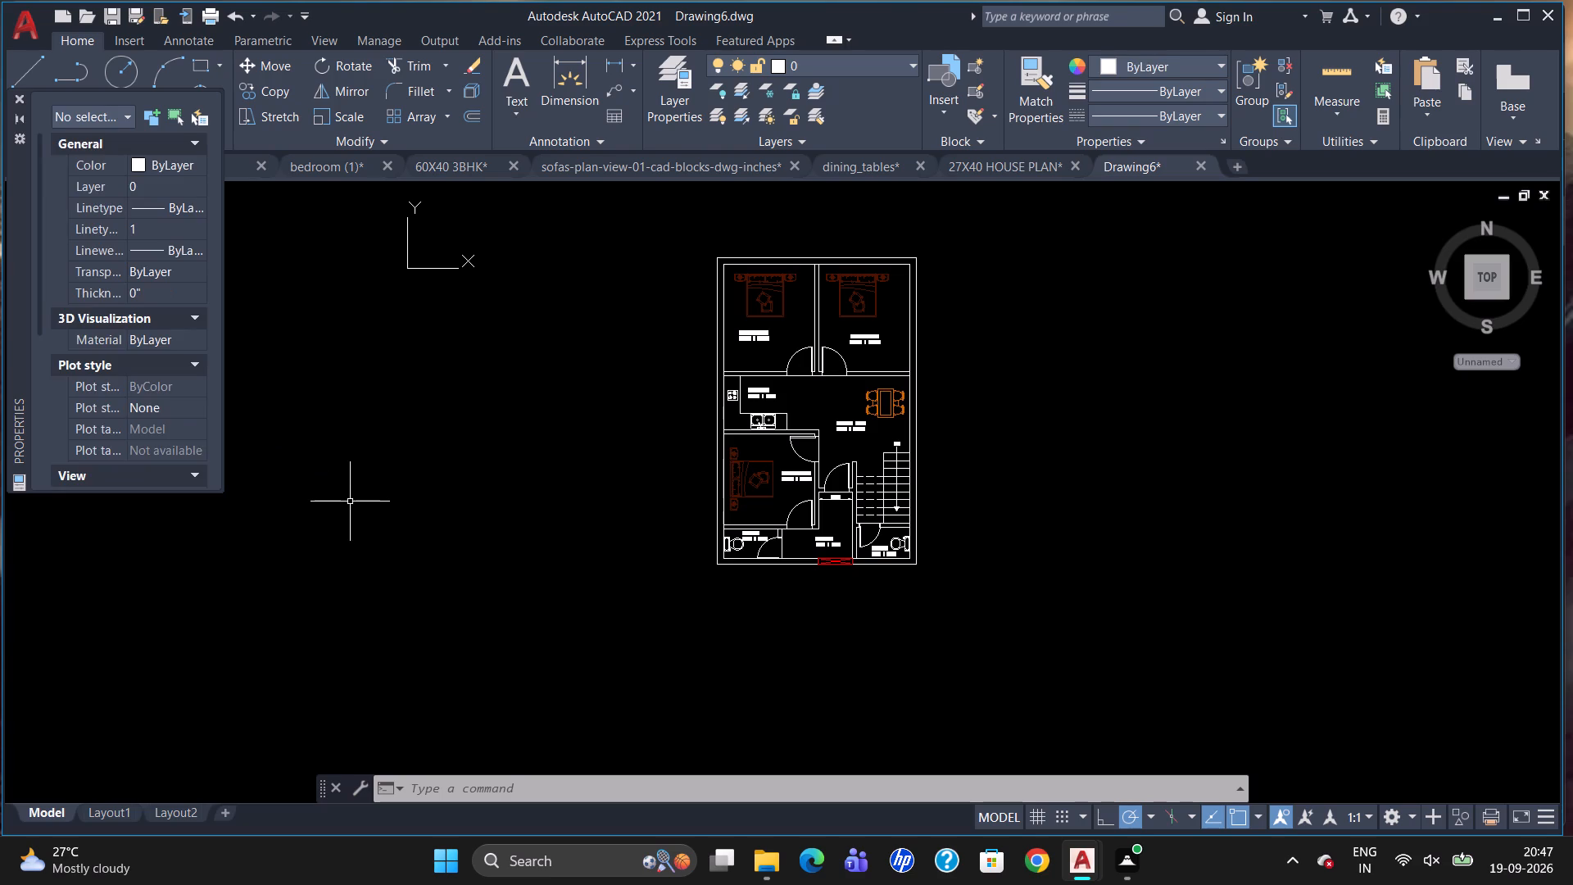
key("Escape")
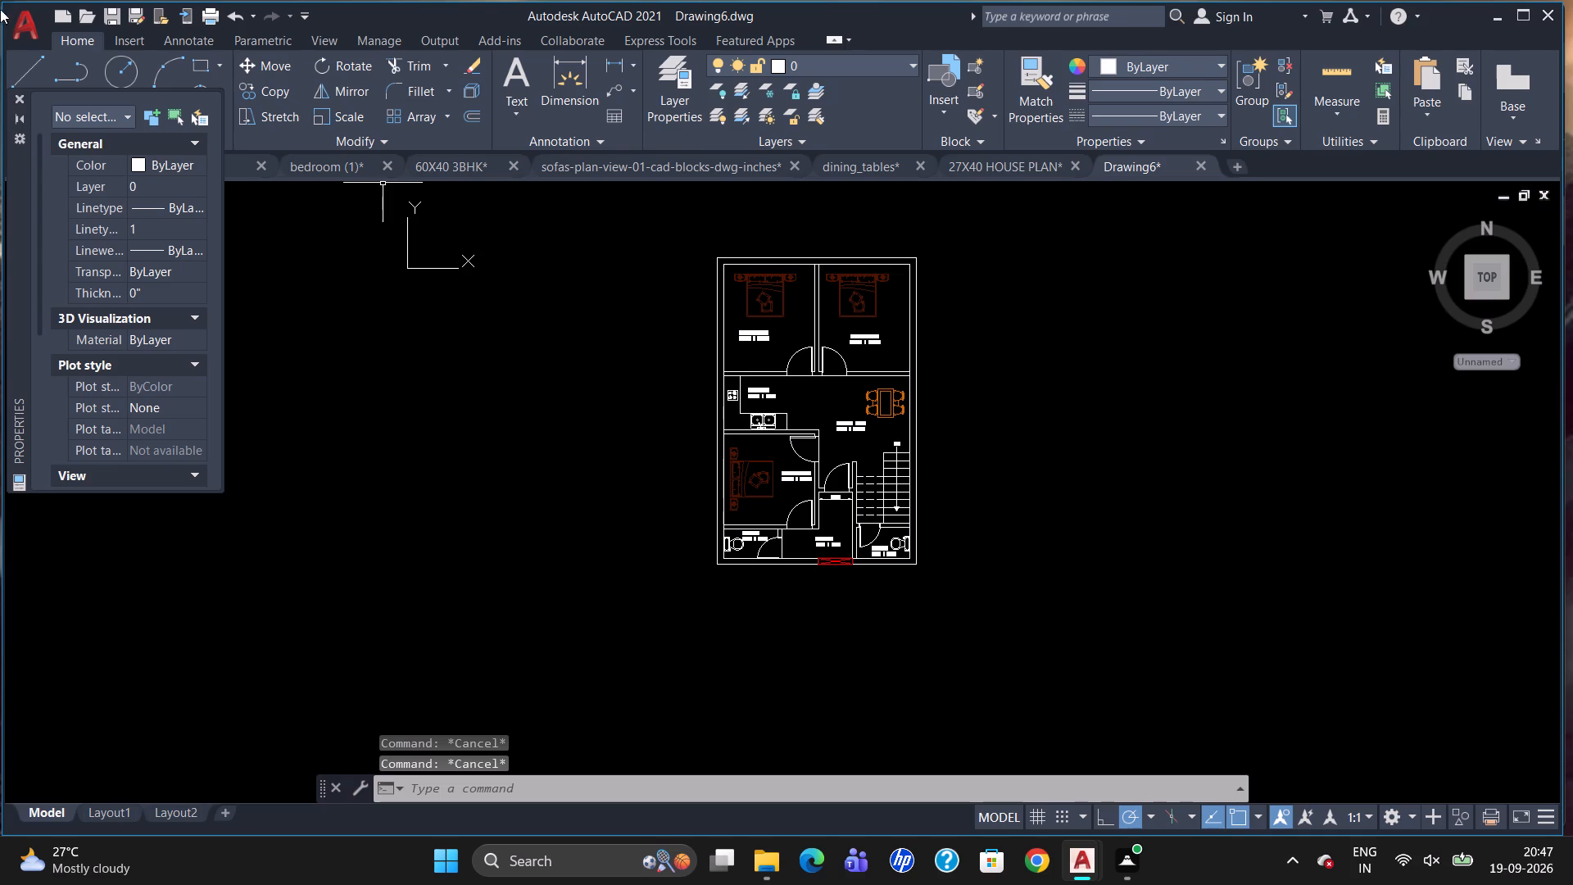
left_click_drag(23, 100, 27, 109)
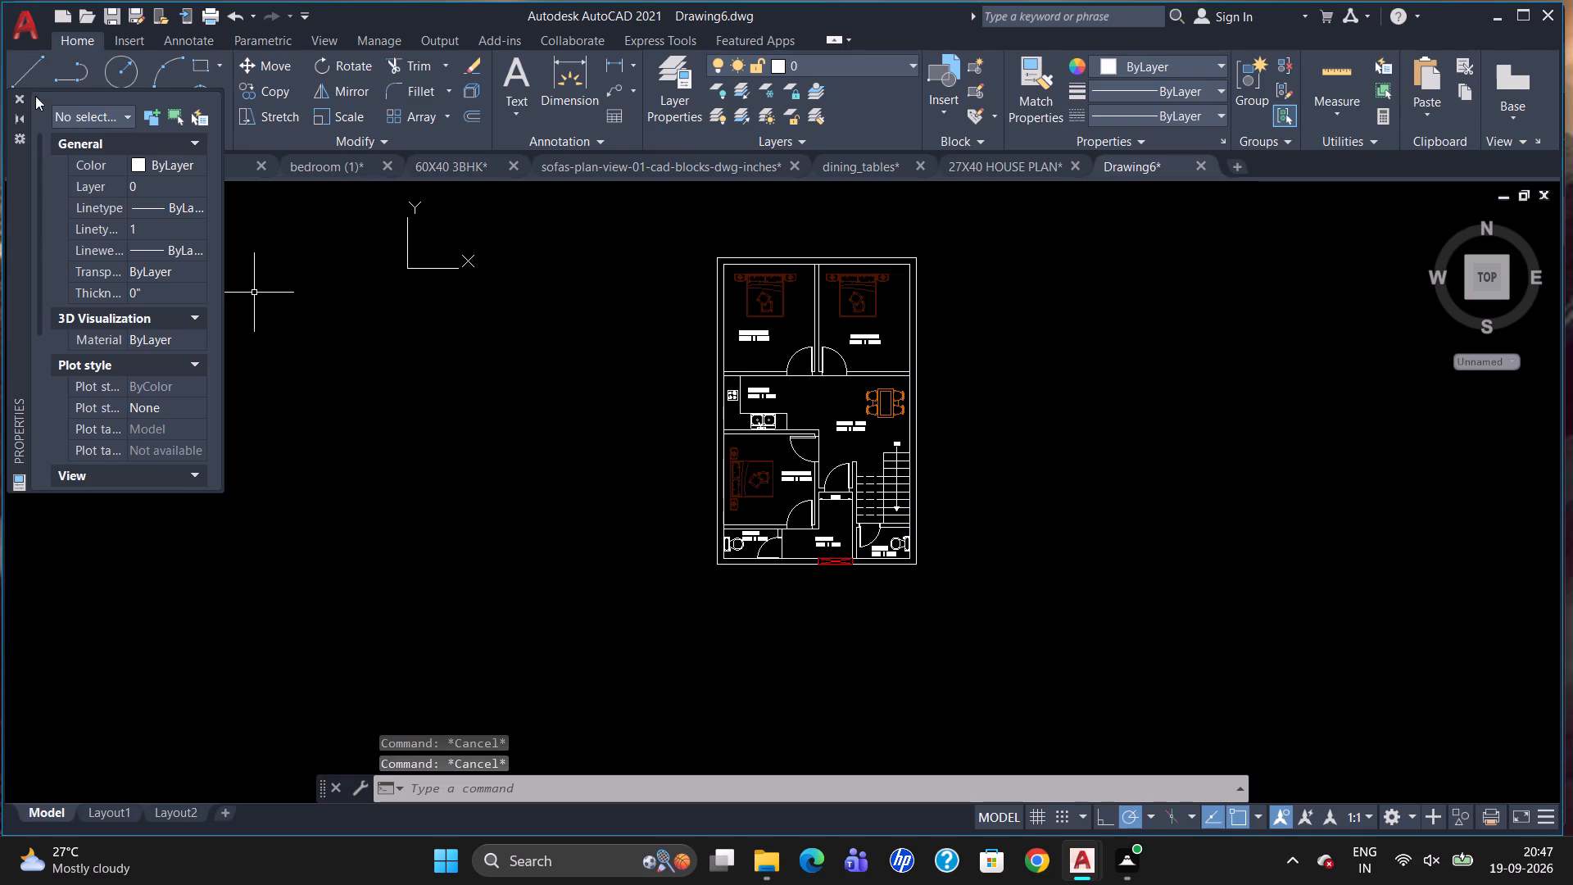
left_click(22, 101)
Draw a 9" wide by 54" long upright rectangle in the empty space beside the house plan.
scroll(880, 357, "up", 1)
scroll(850, 398, "down", 1)
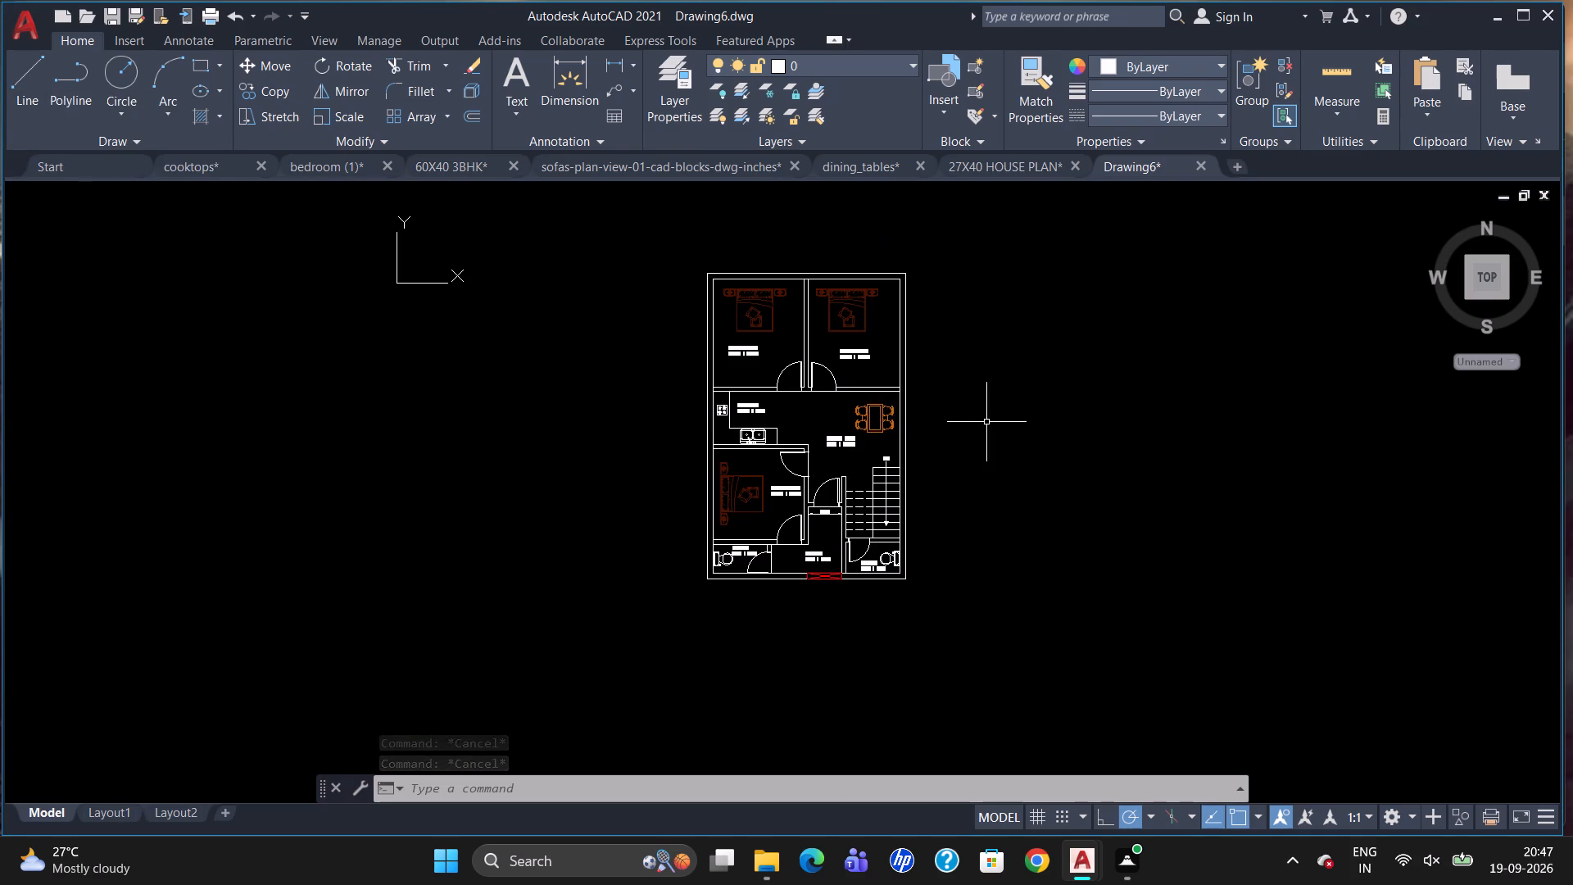
type("REC")
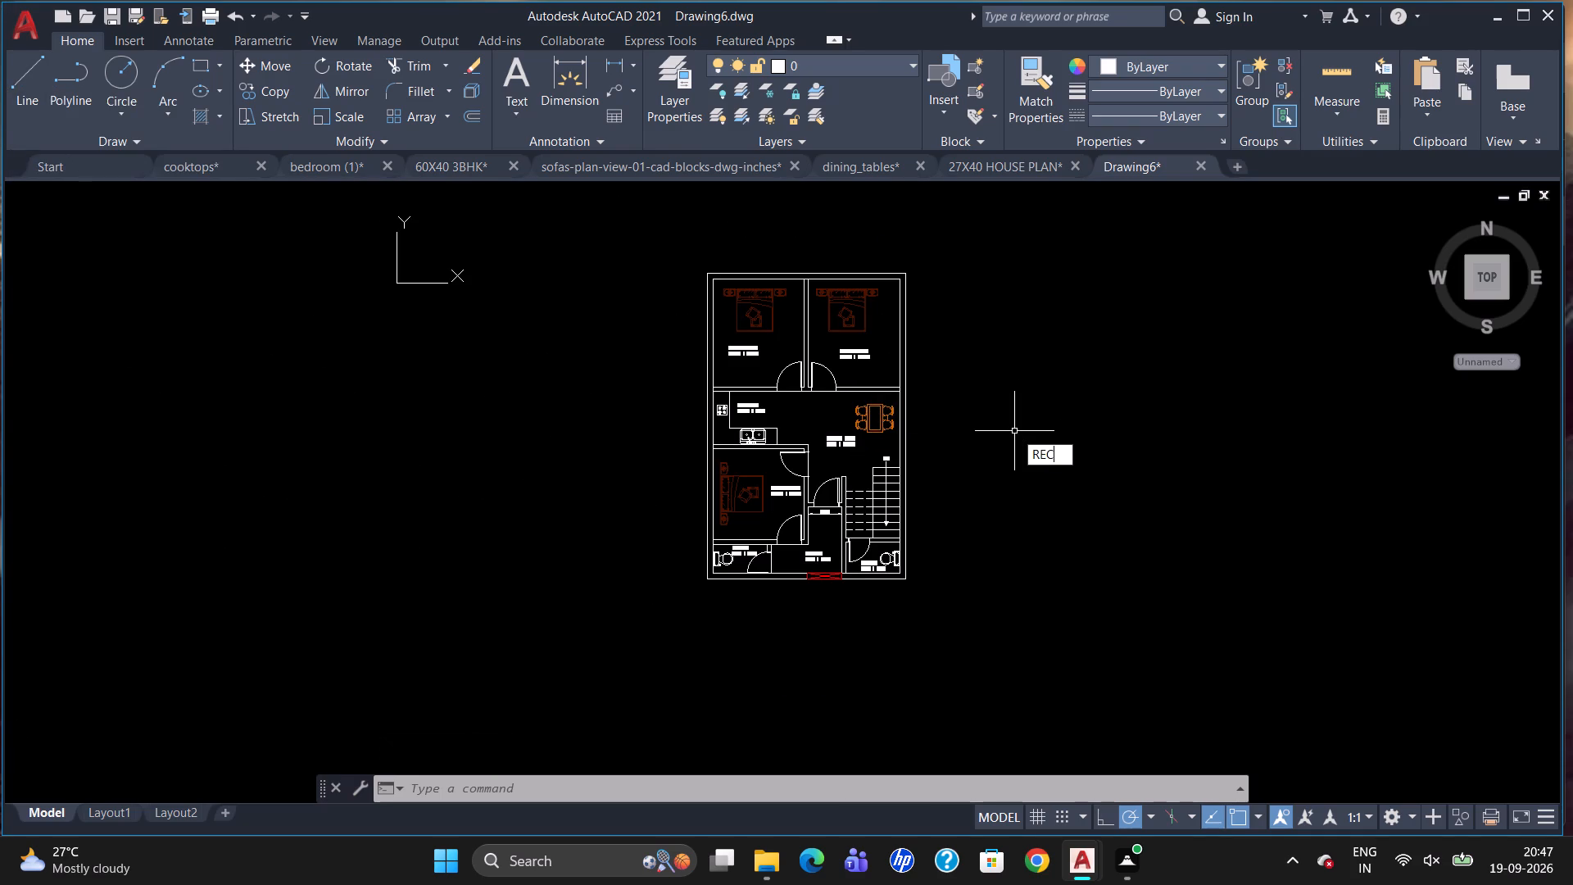
key("Return")
left_click_drag(1178, 375, 1181, 441)
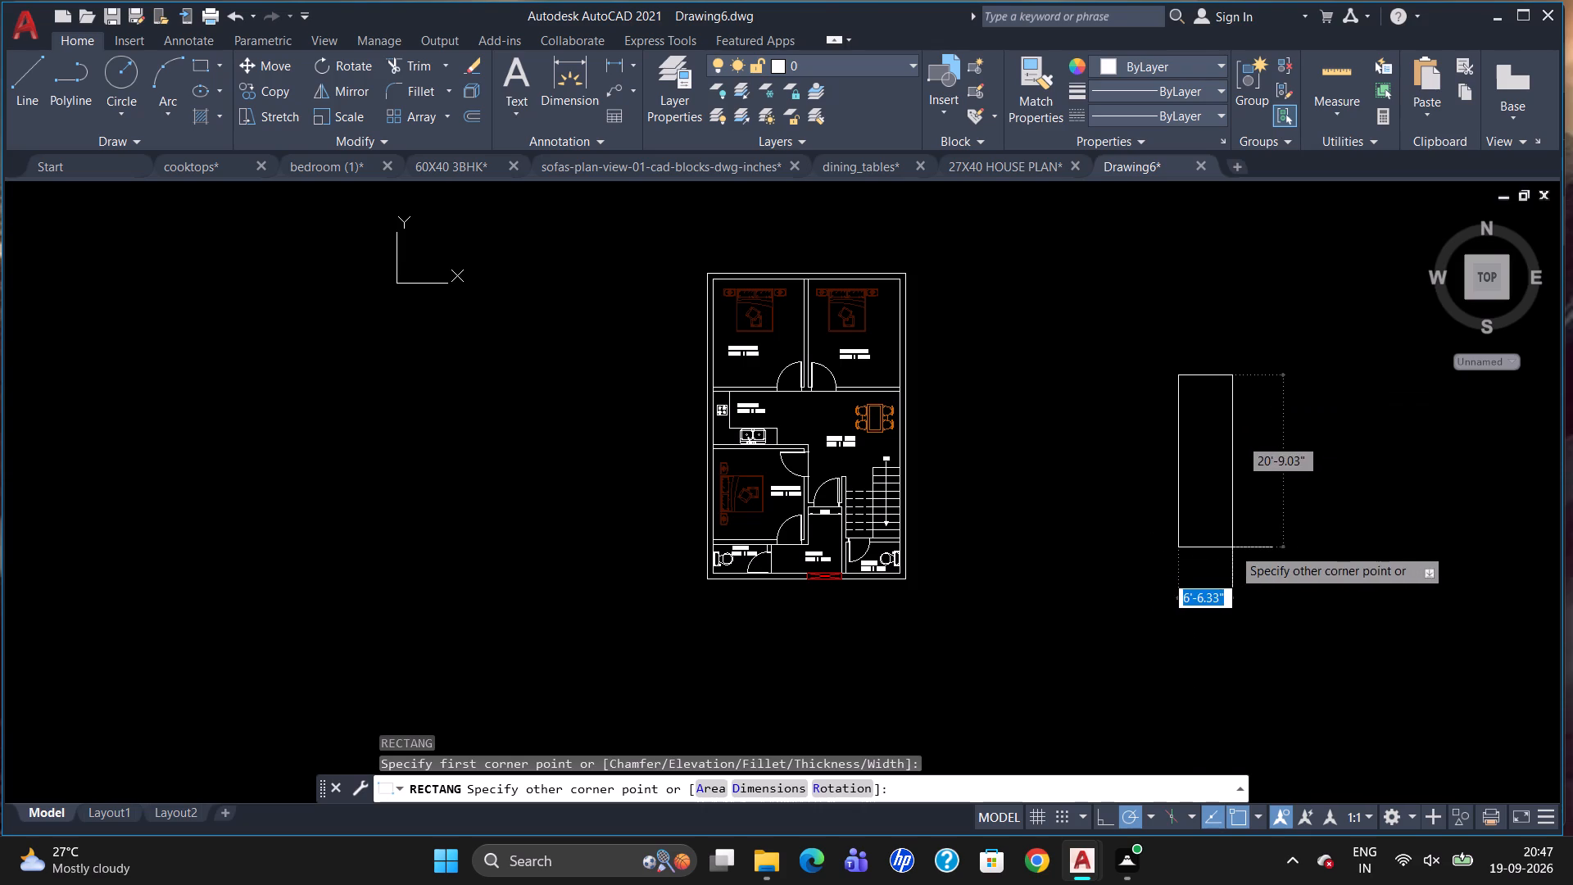
key("9")
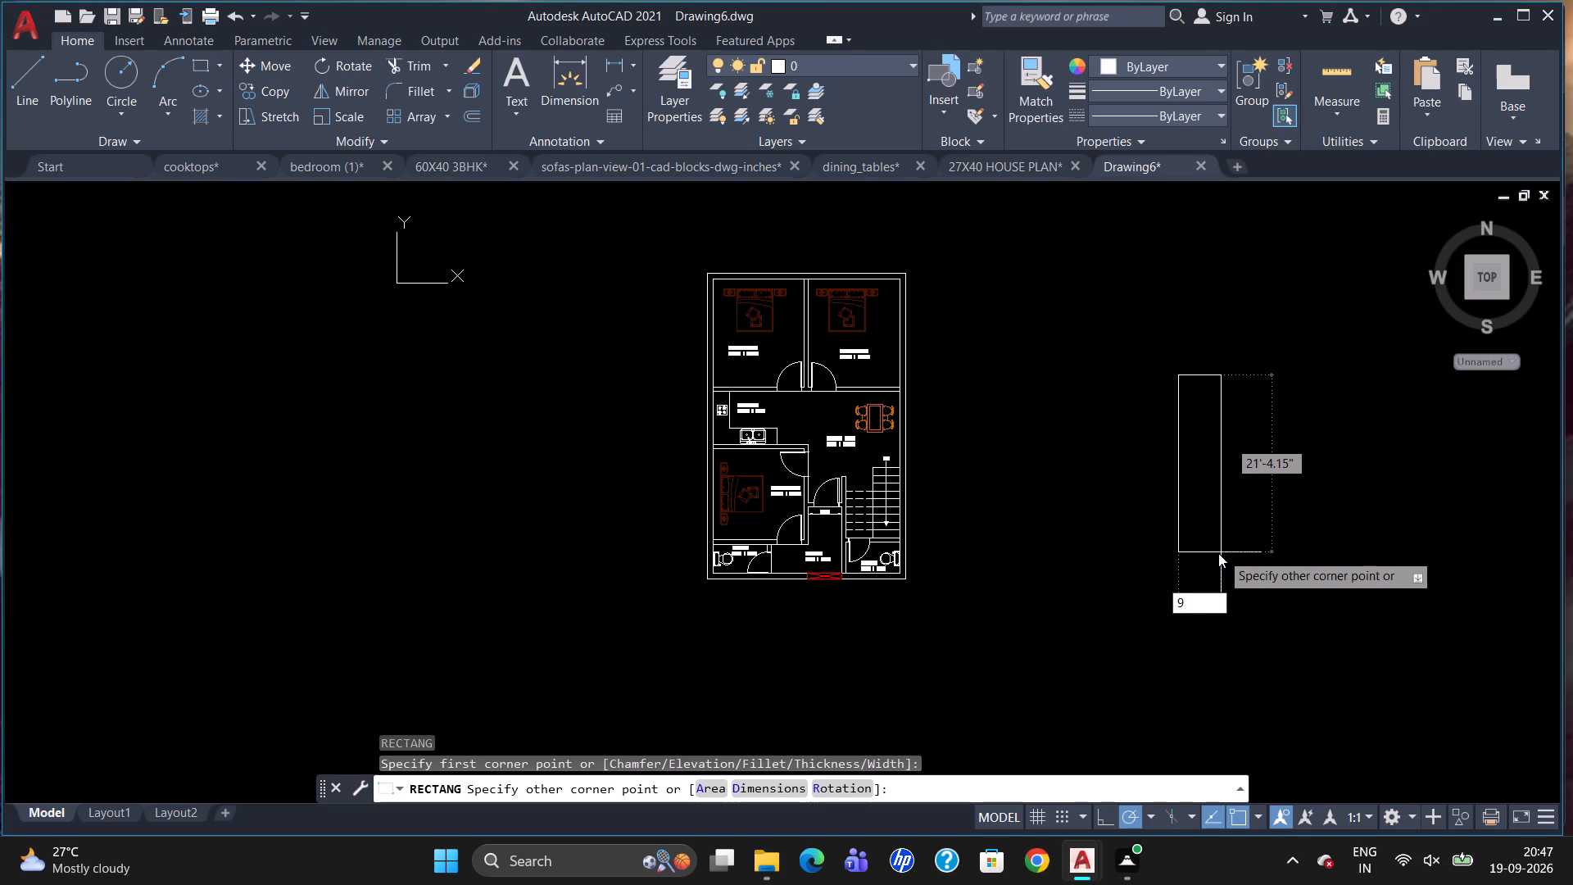
key("Tab")
type("54")
key("Return")
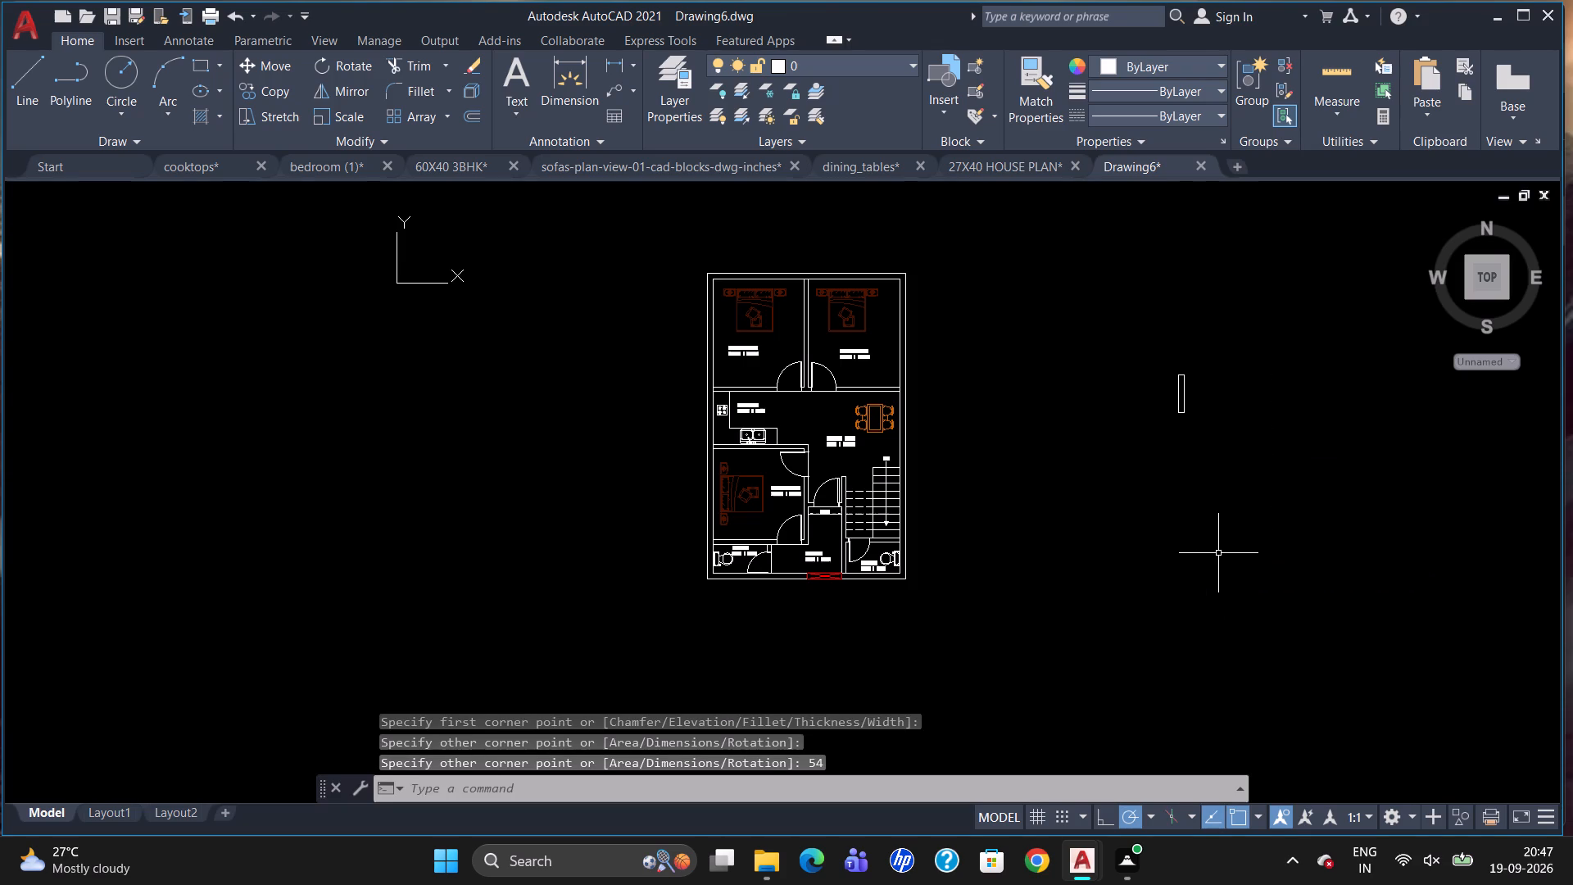
Draw a lengthwise centre line in the new rectangle between the midpoints of its two short sides.
key("l")
key("Return")
scroll(1187, 404, "up", 4)
left_click_drag(1182, 312, 1178, 352)
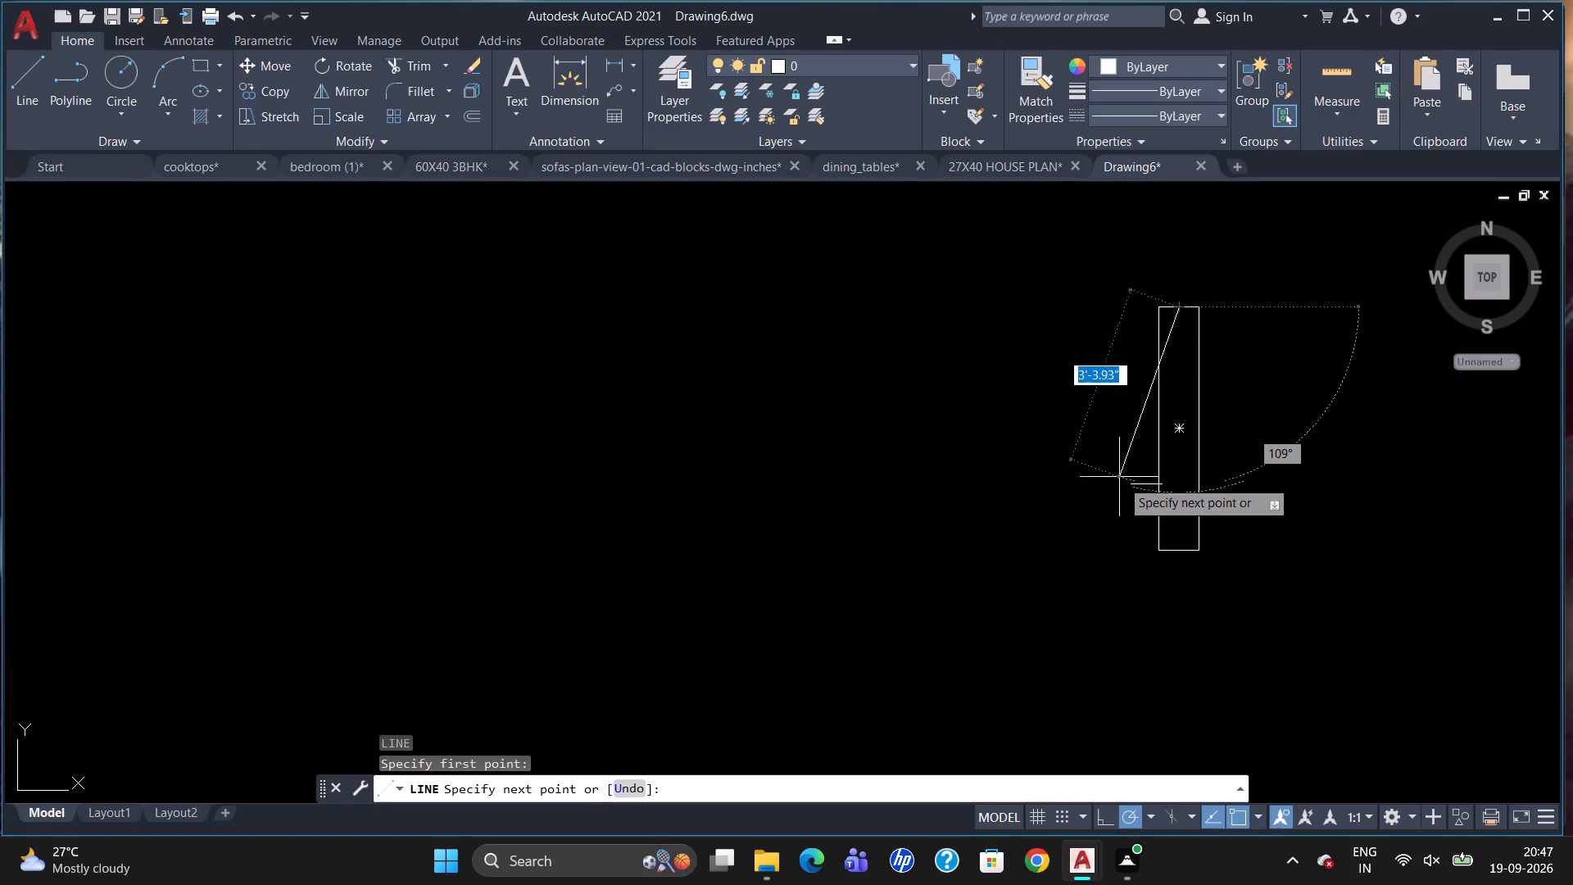
left_click_drag(1176, 550, 1182, 549)
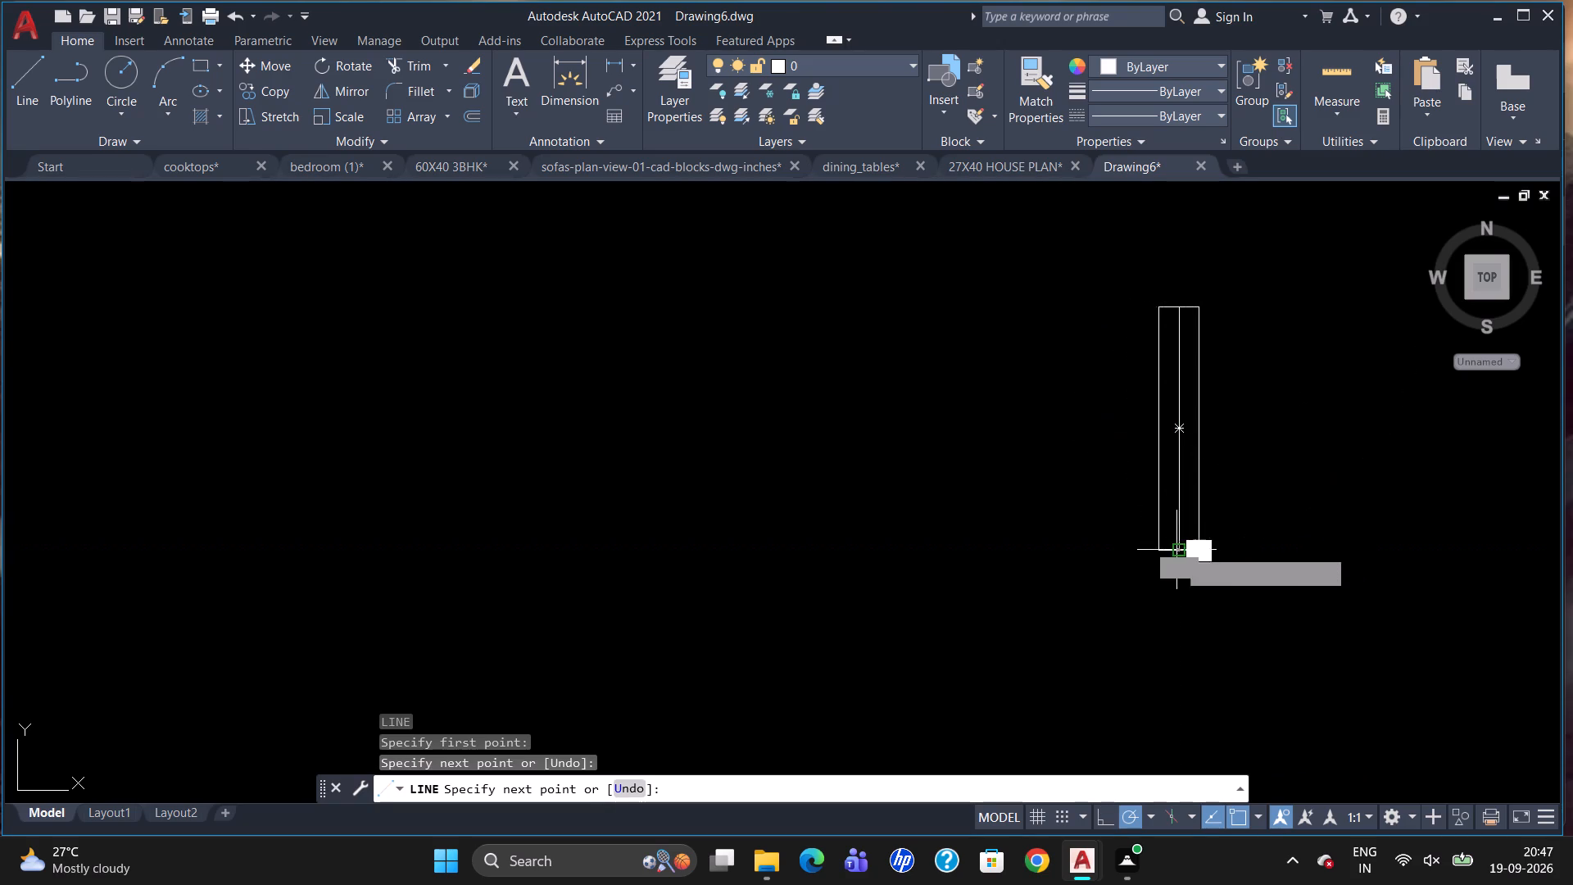
End the centre line and group it with the 9" x 54" rectangle as one window symbol.
left_click_drag(1182, 549, 1189, 551)
key("Escape")
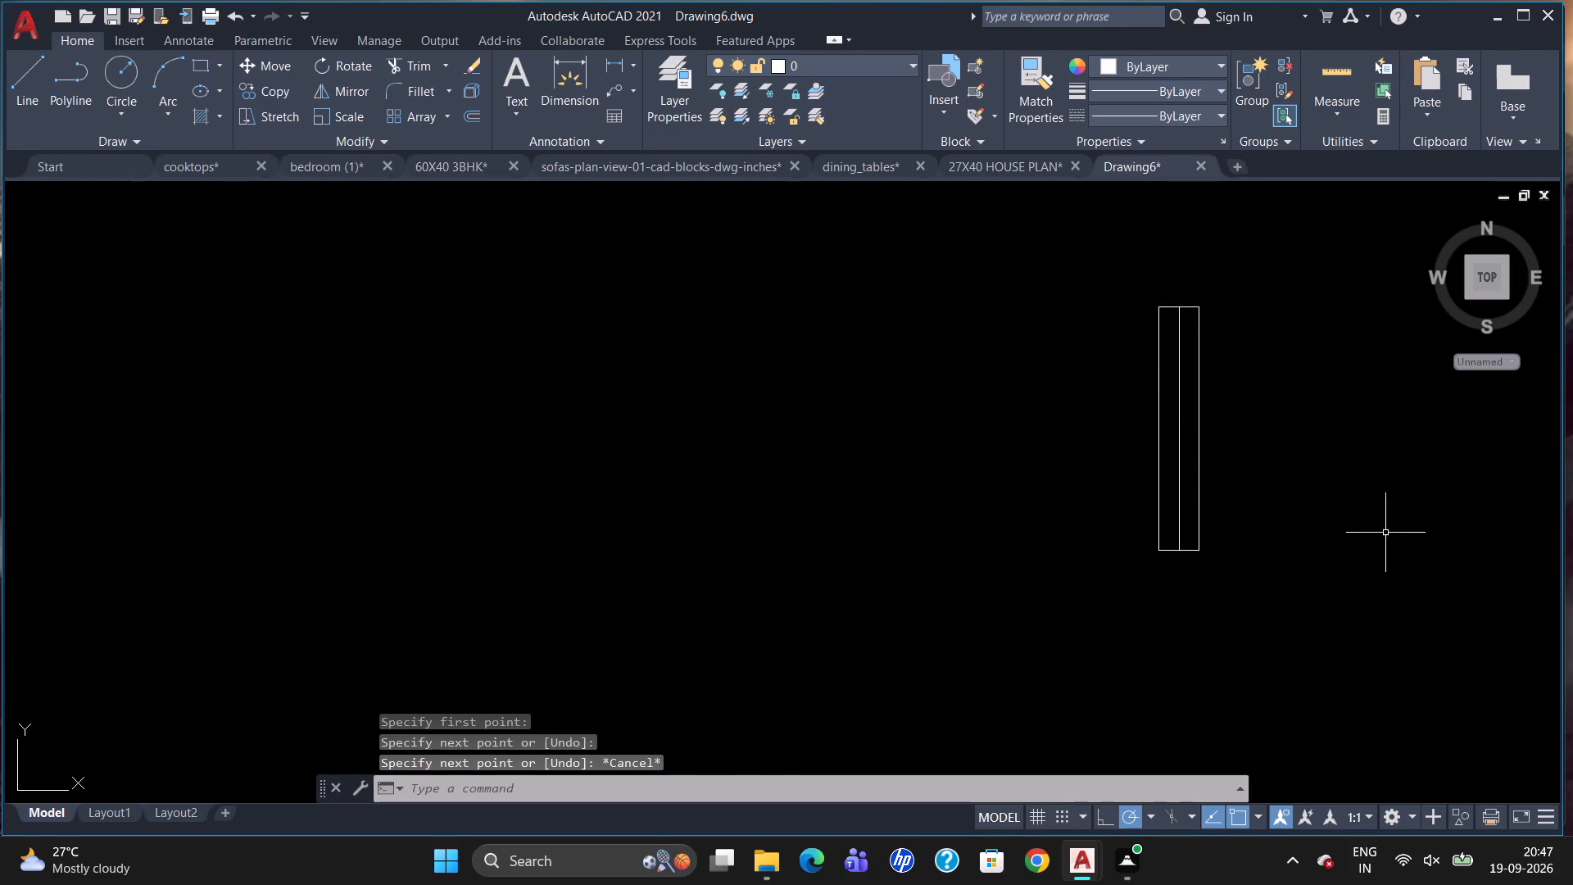
left_click_drag(1345, 509, 994, 517)
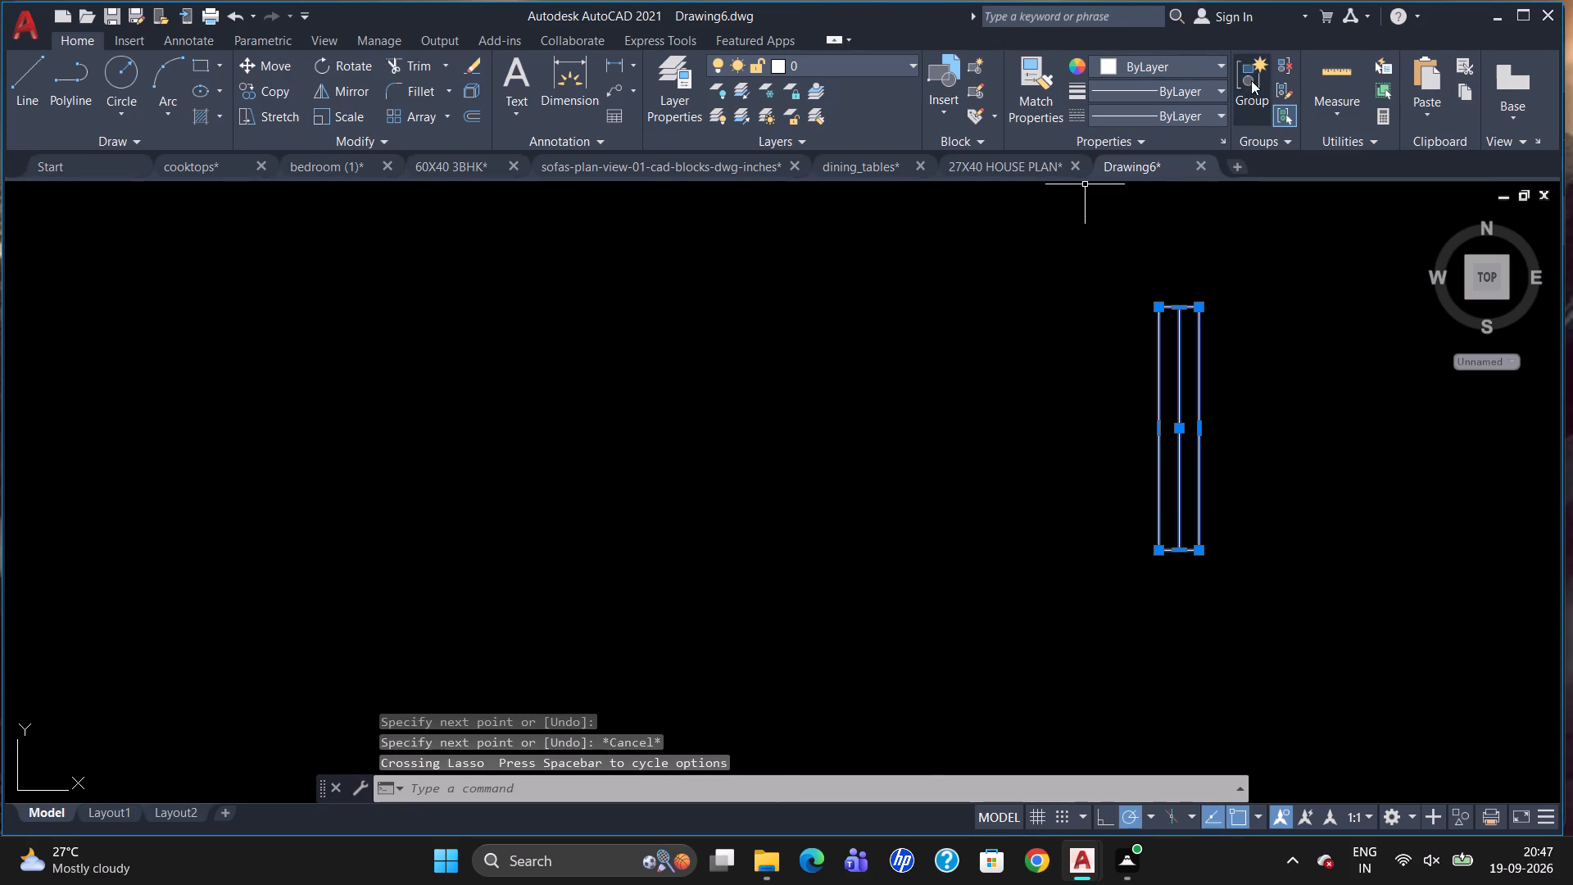
left_click_drag(1253, 77, 1265, 94)
Move the grouped window symbol into the east outer wall beside Bedroom-2, with its top corner on the wall's outer line.
scroll(1278, 392, "down", 2)
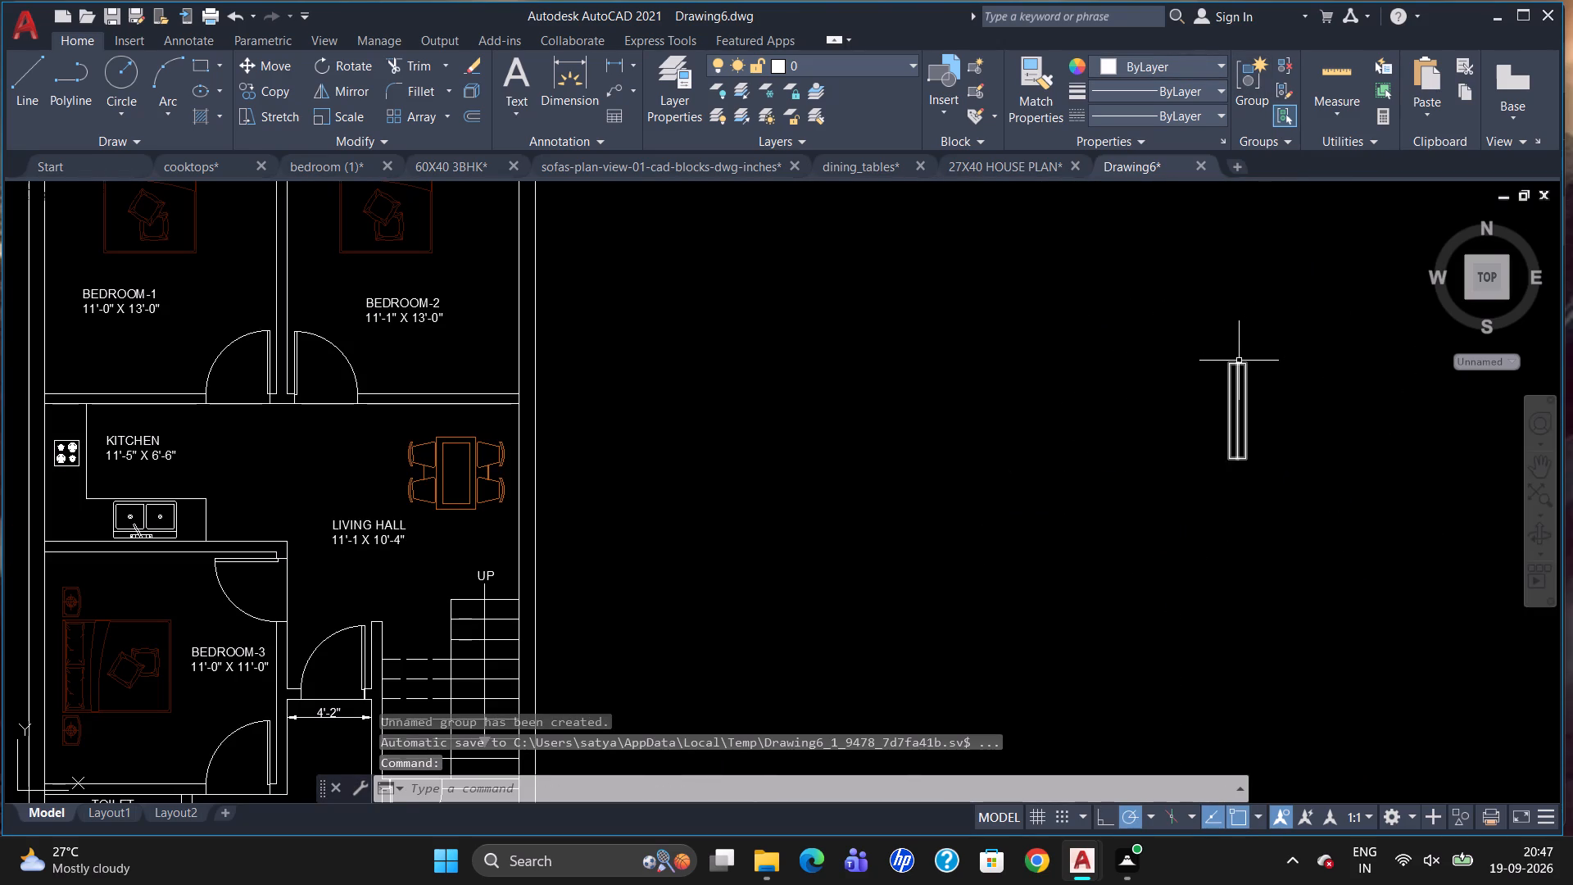
left_click(1240, 363)
key("m")
key("Return")
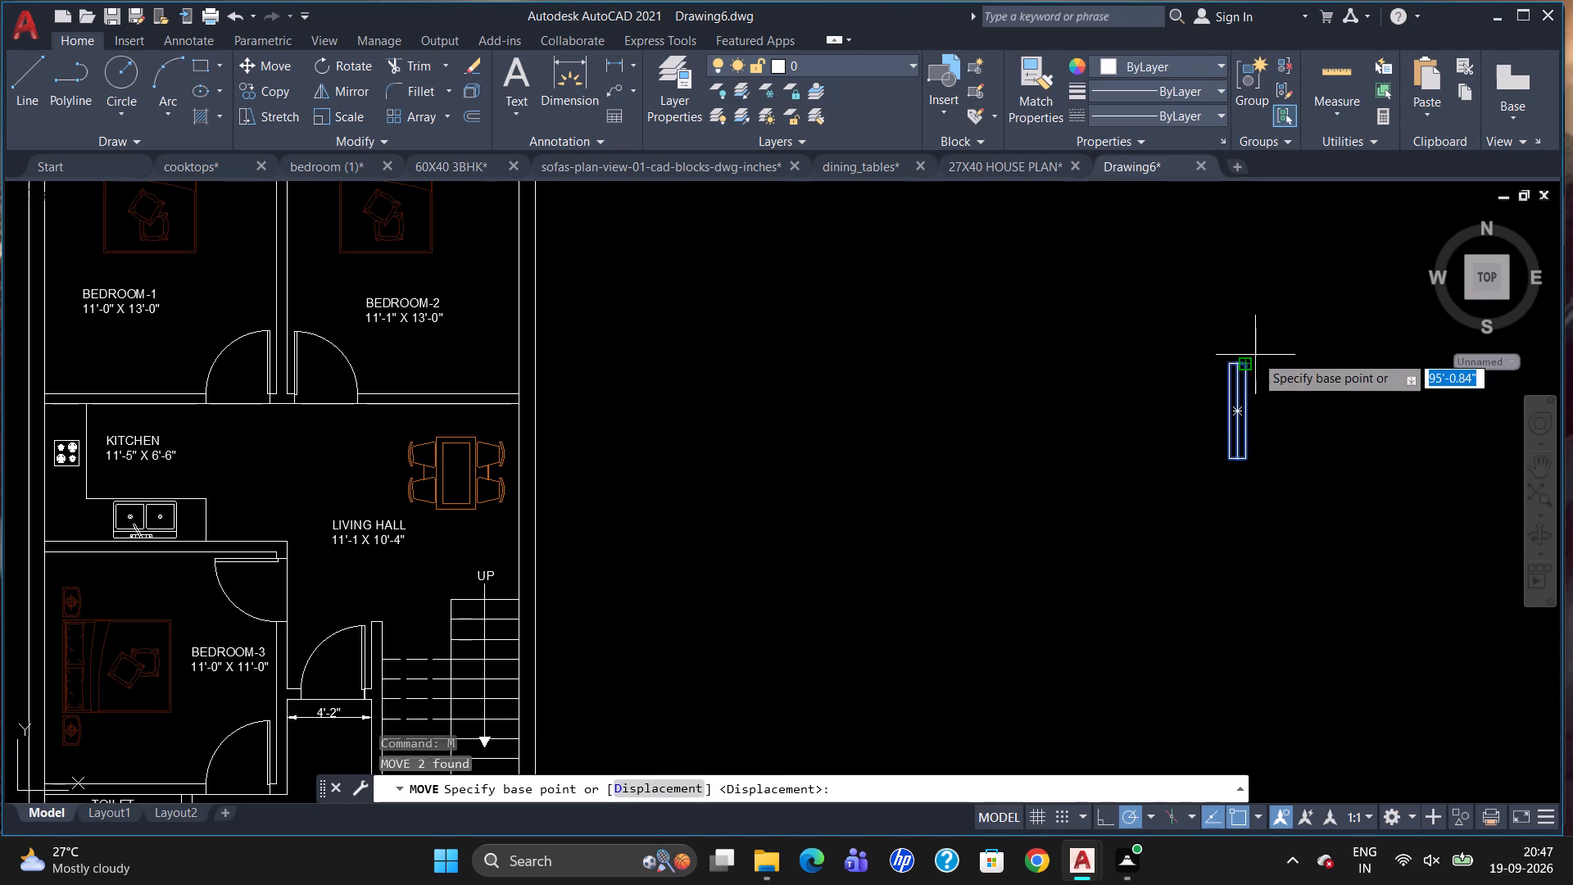
left_click_drag(1252, 361, 1157, 410)
scroll(914, 483, "down", 1)
scroll(689, 320, "up", 2)
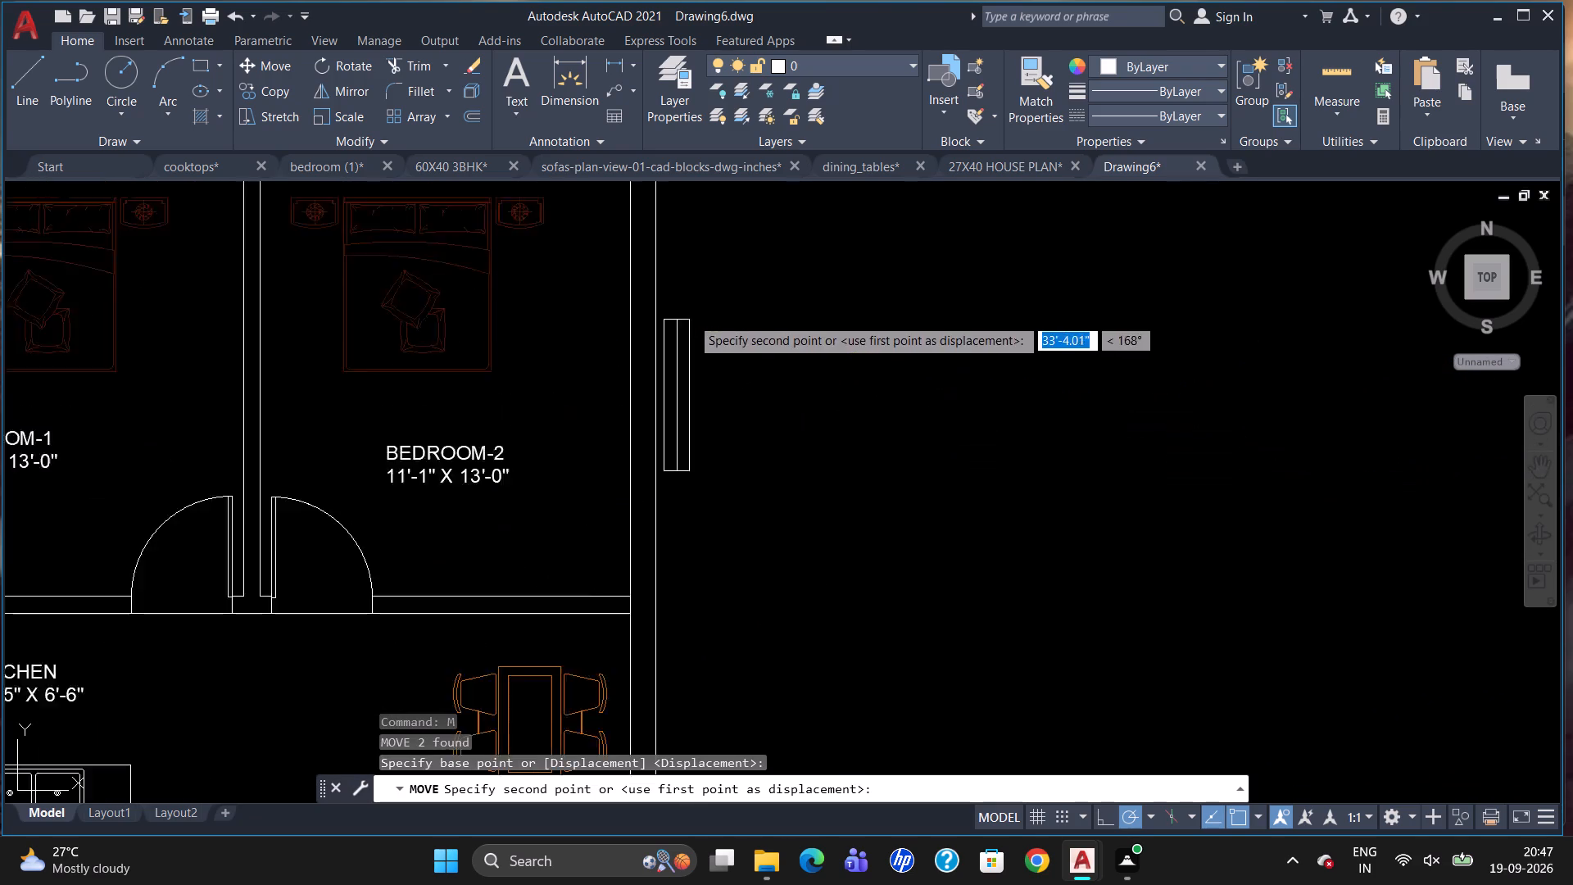
scroll(691, 317, "up", 1)
scroll(633, 265, "up", 1)
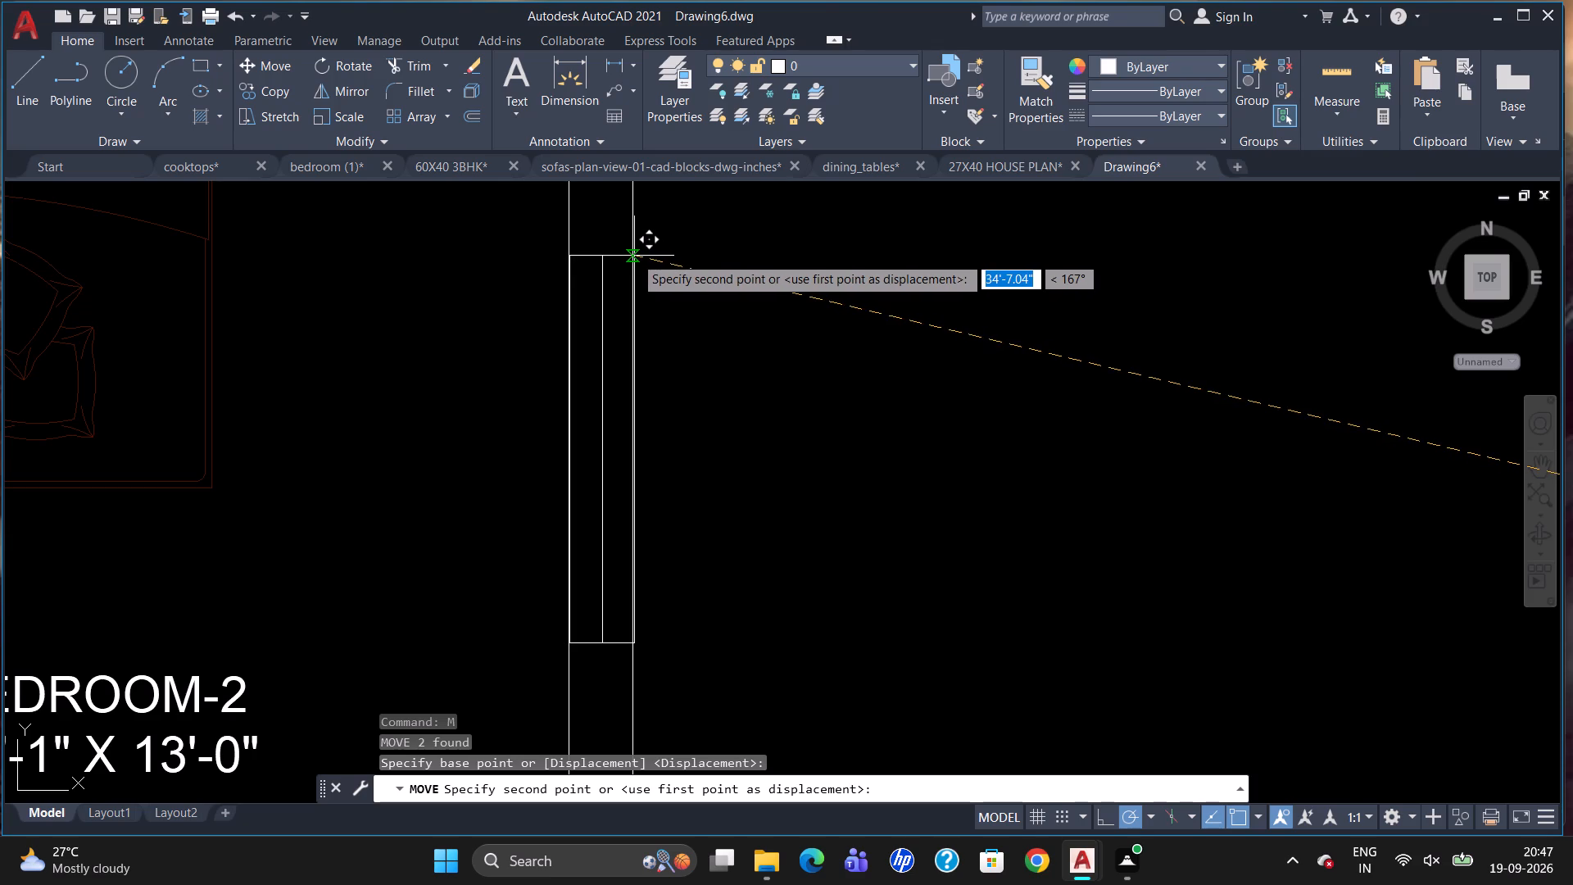
left_click(637, 256)
Copy the Bedroom-2 window across the plan into the west outer wall beside Bedroom-1.
scroll(623, 235, "up", 1)
left_click_drag(618, 268, 619, 268)
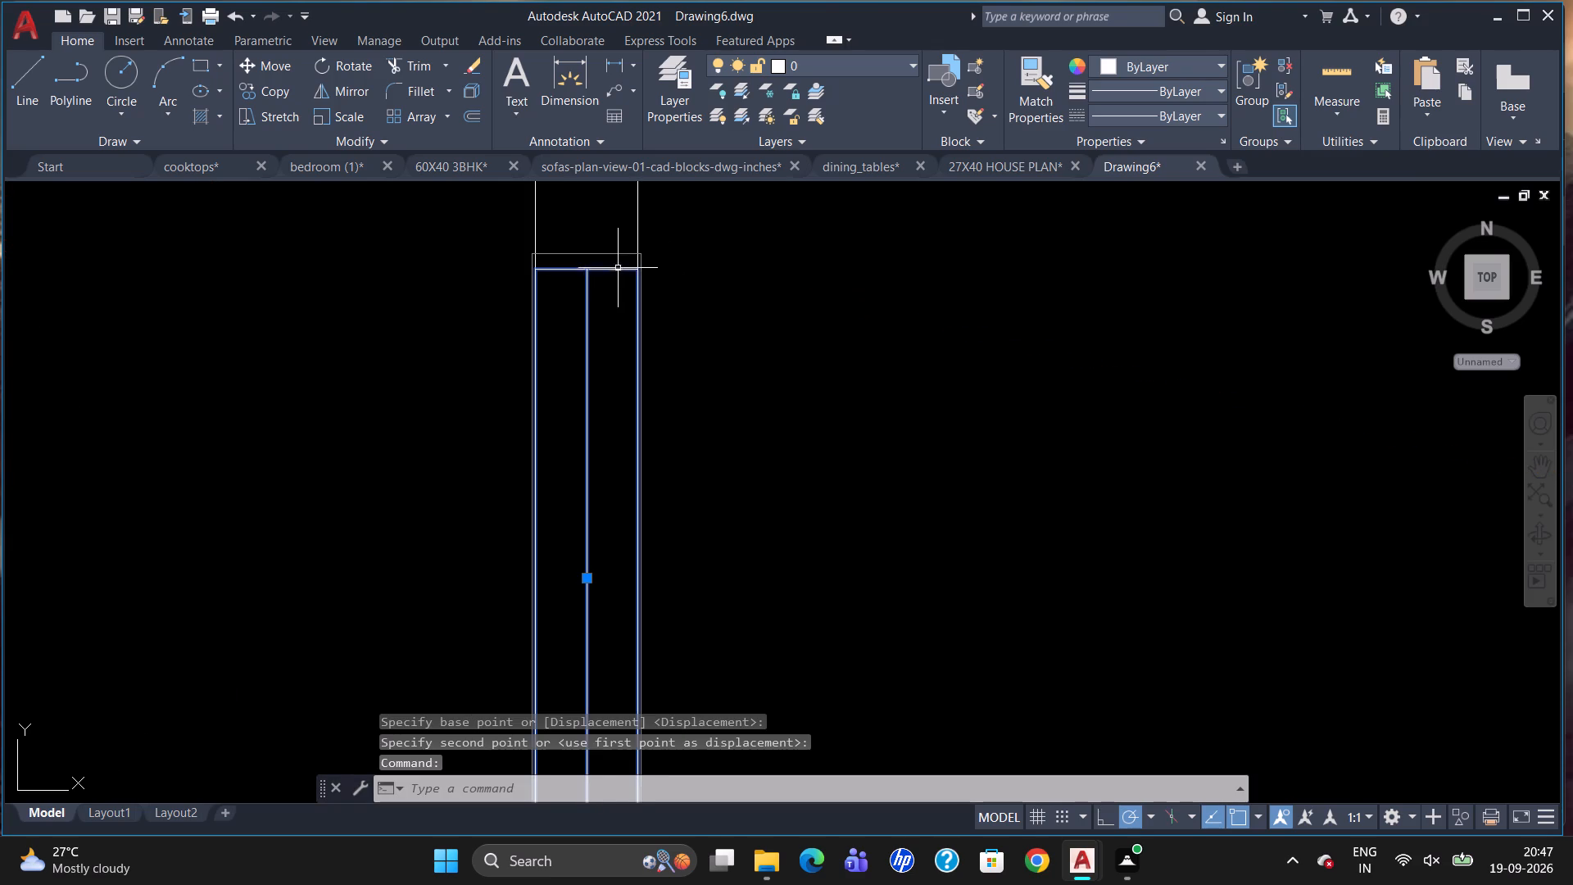
left_click_drag(619, 268, 625, 276)
key("c")
key("o")
key("Return")
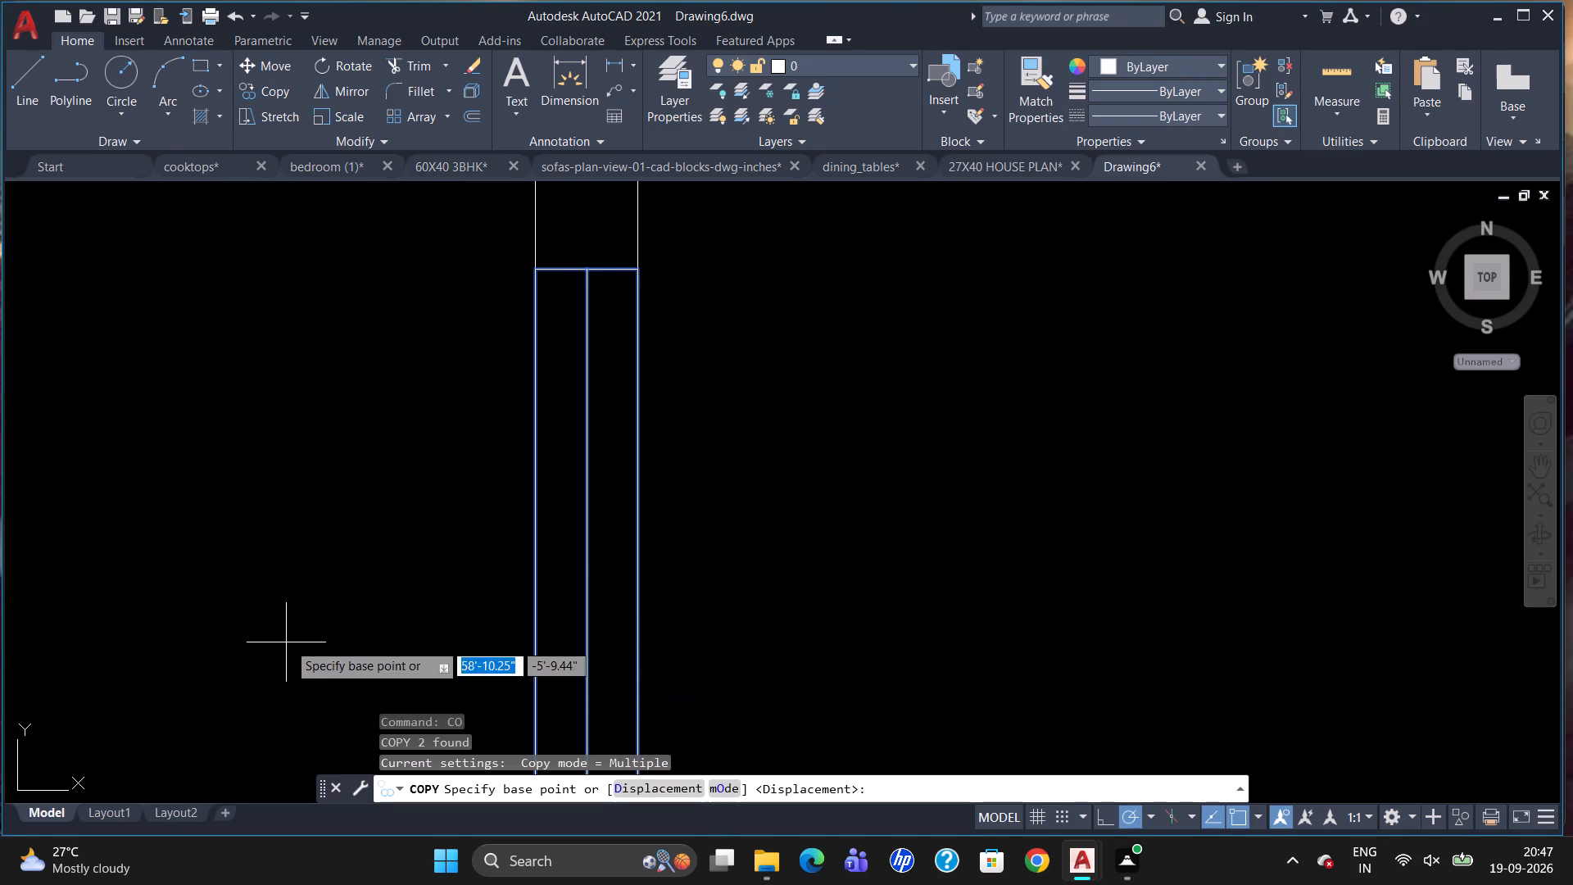
left_click_drag(628, 268, 673, 288)
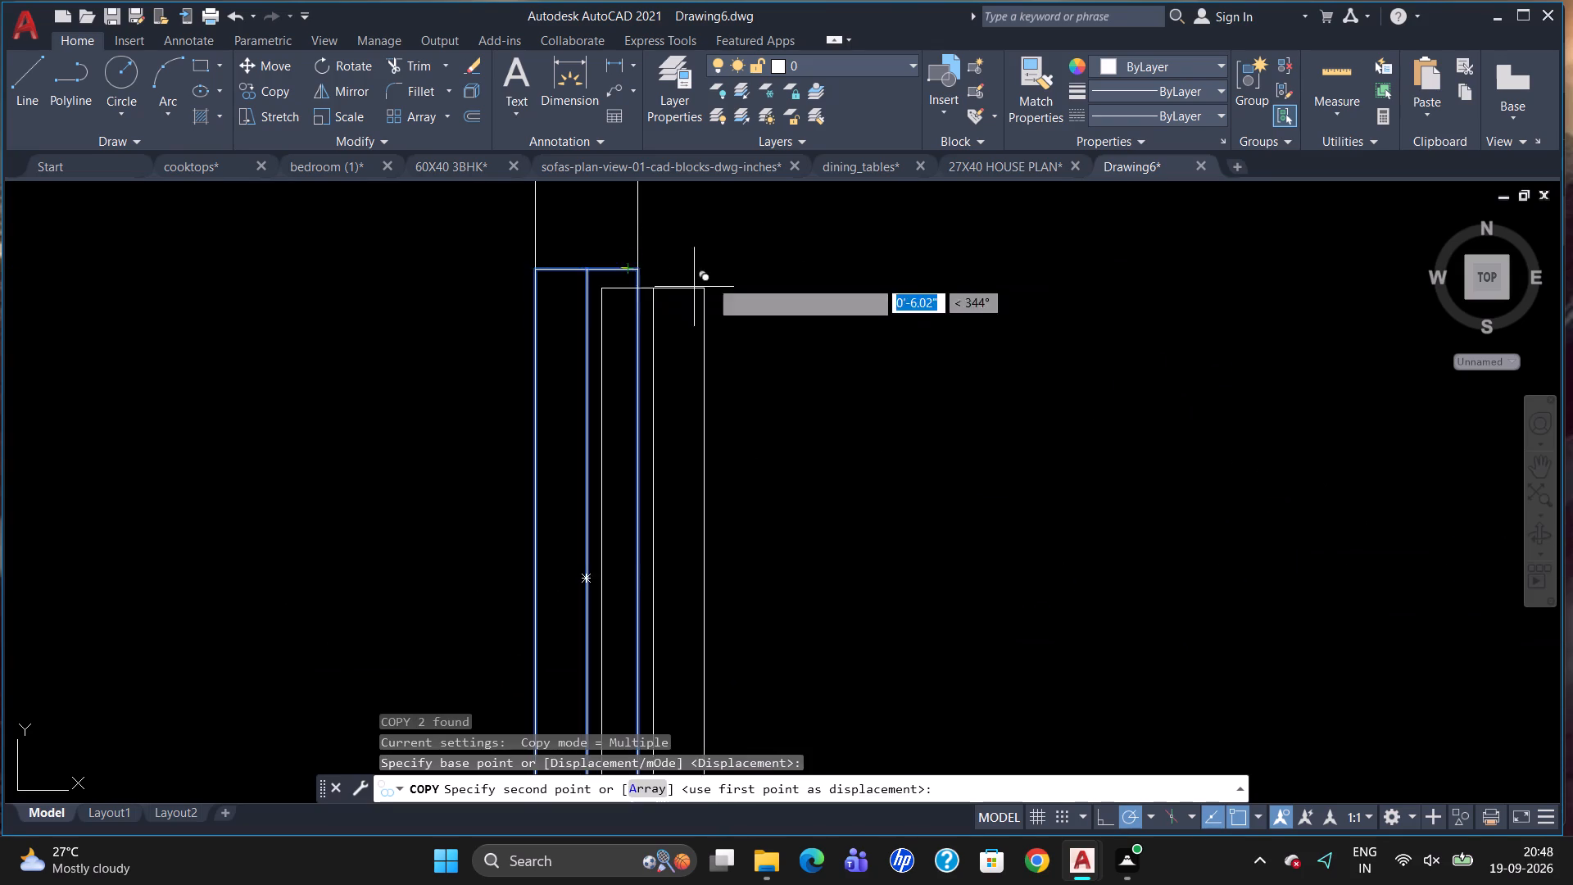
scroll(712, 282, "down", 7)
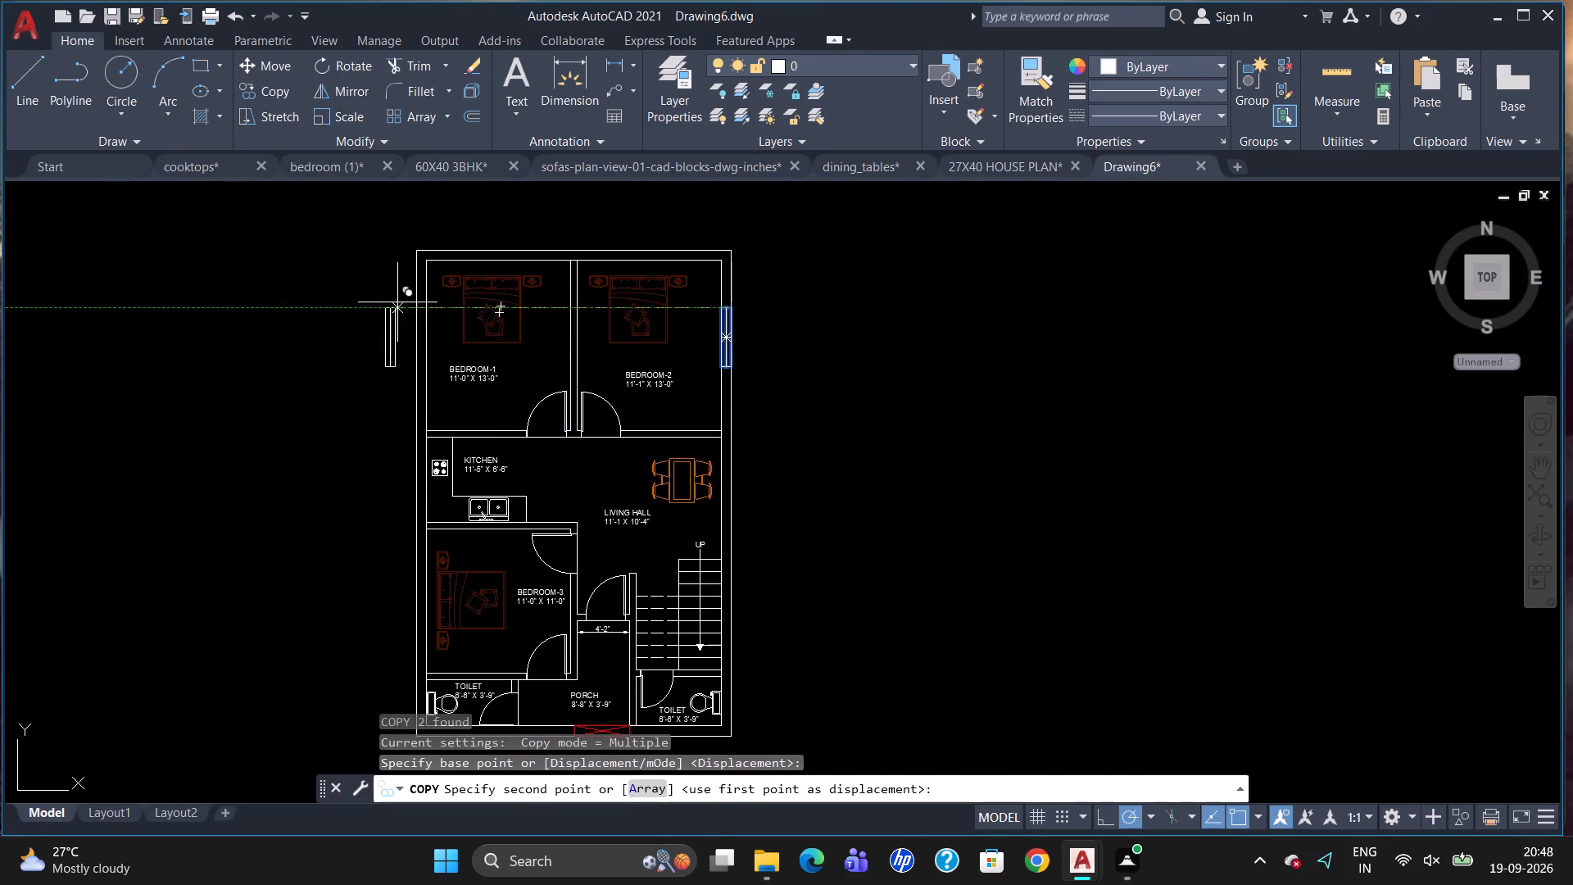
scroll(458, 306, "up", 3)
scroll(370, 307, "up", 1)
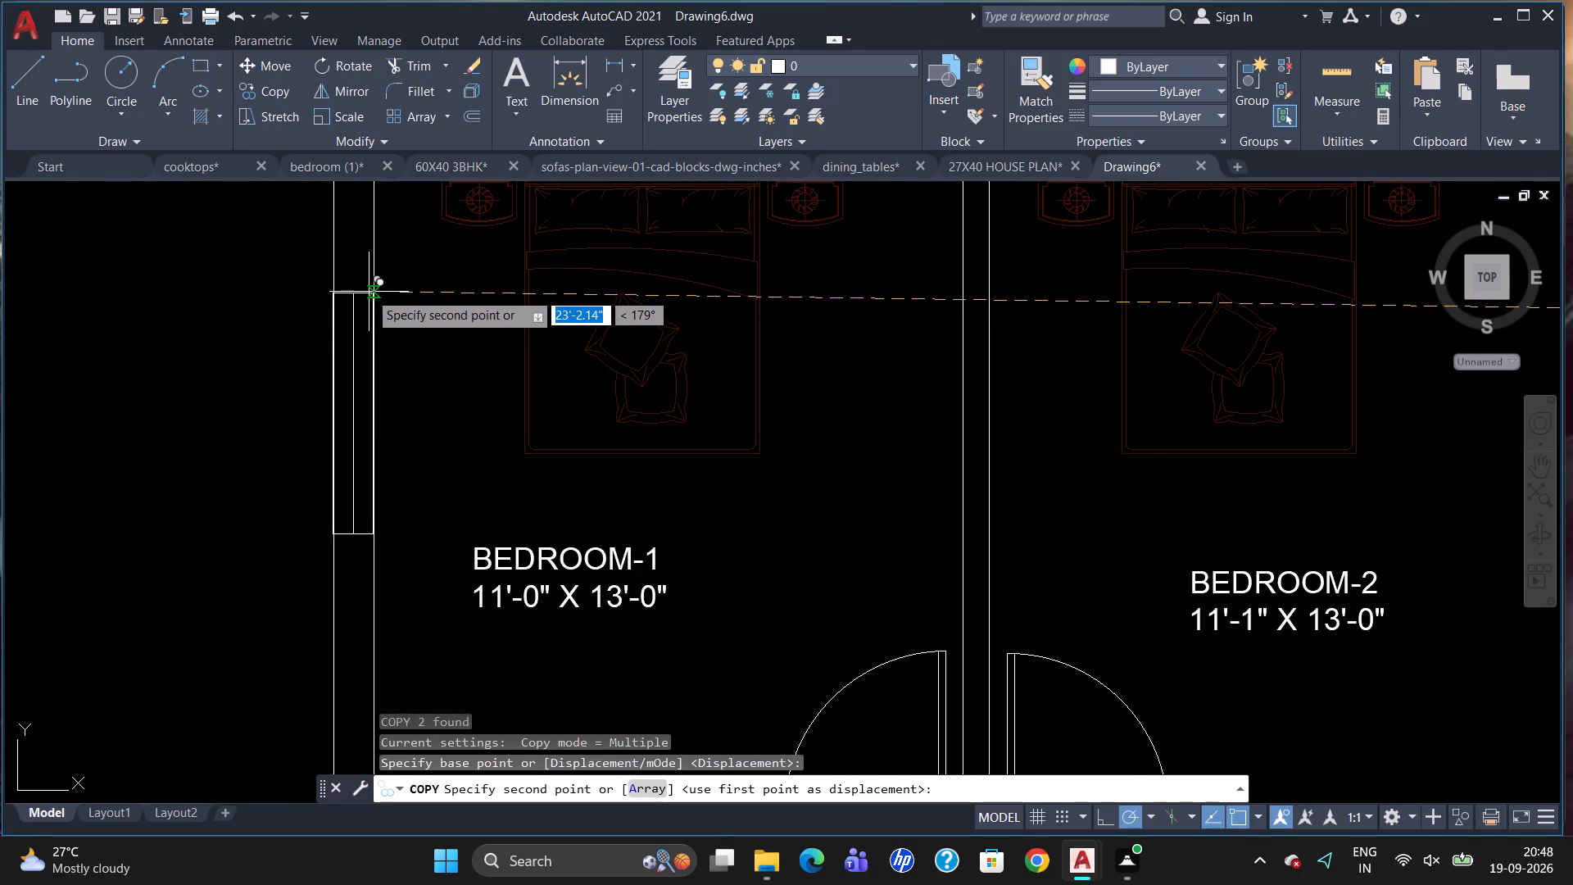
scroll(369, 292, "up", 3)
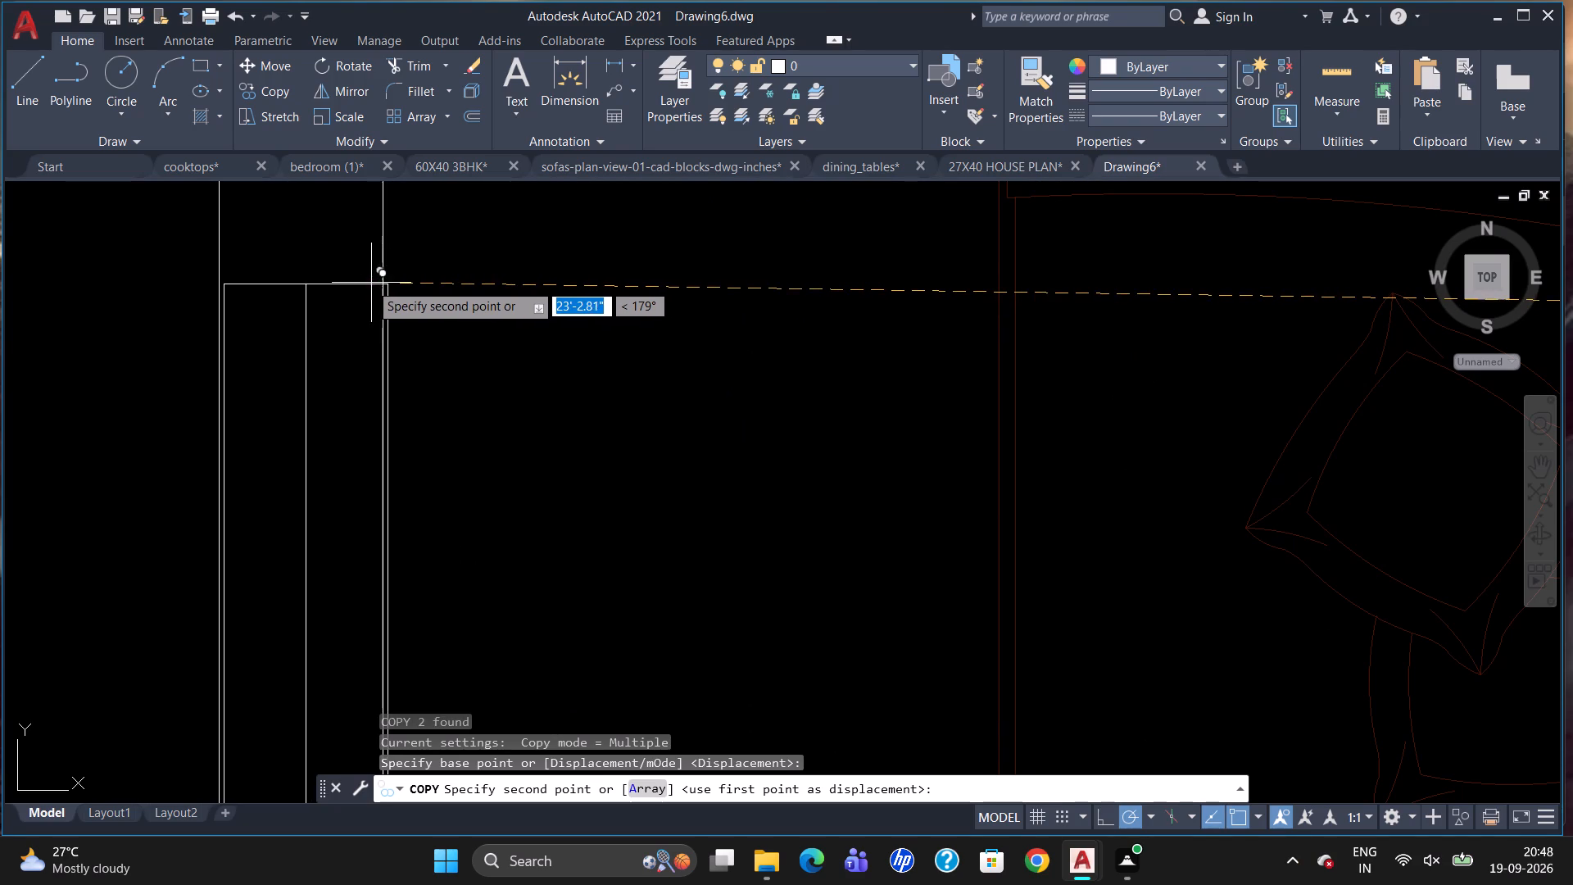
scroll(367, 281, "up", 2)
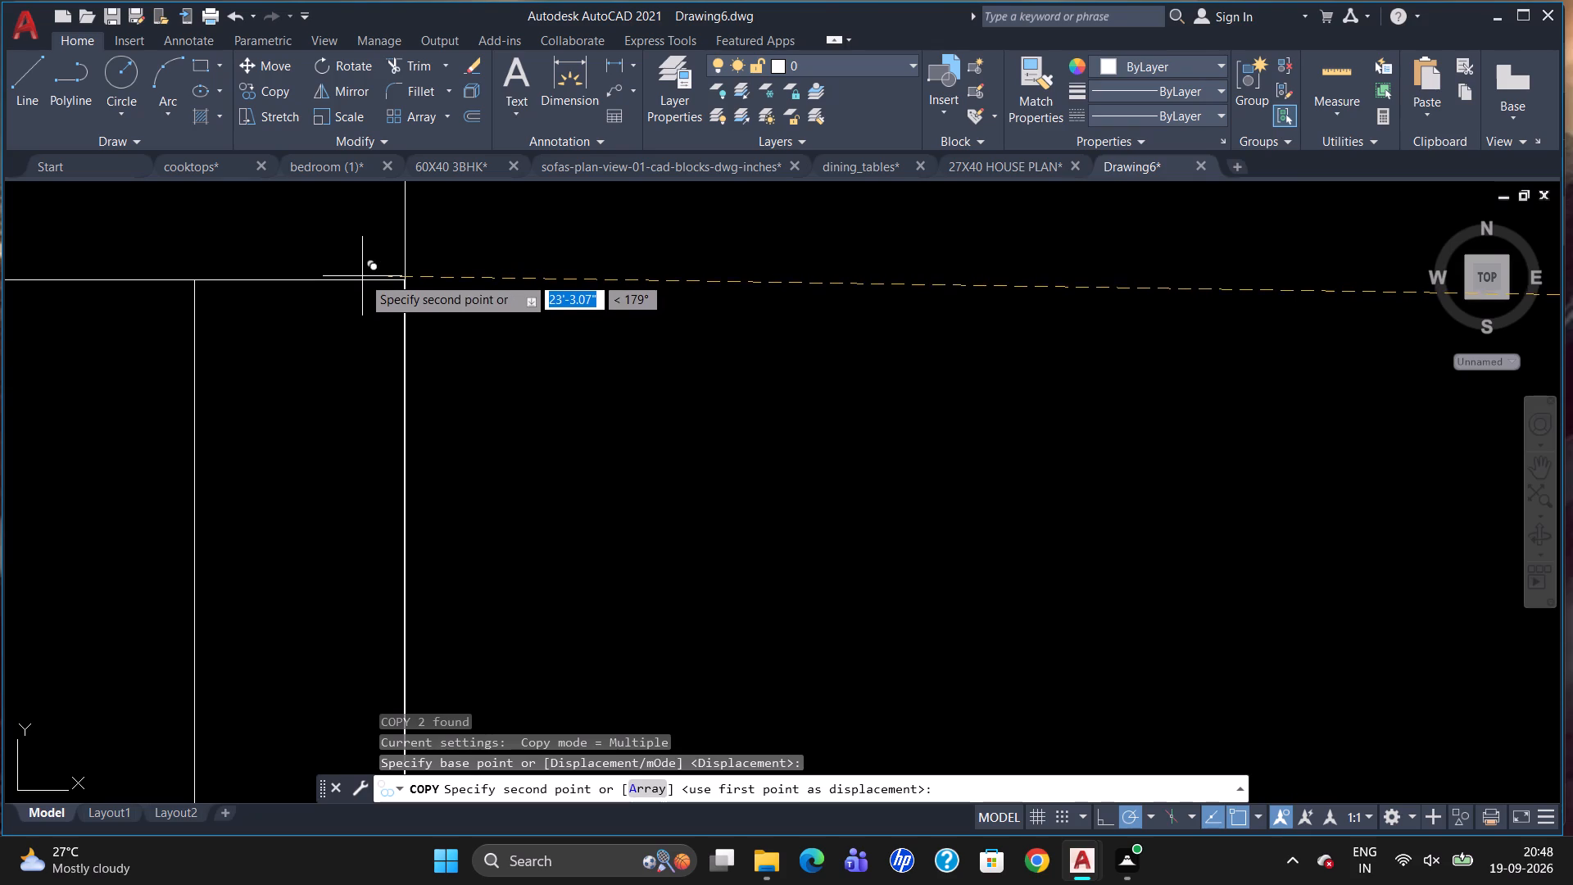
left_click(362, 278)
Place another copy of the window in the west outer wall beside Bedroom-3's bed.
scroll(373, 249, "down", 8)
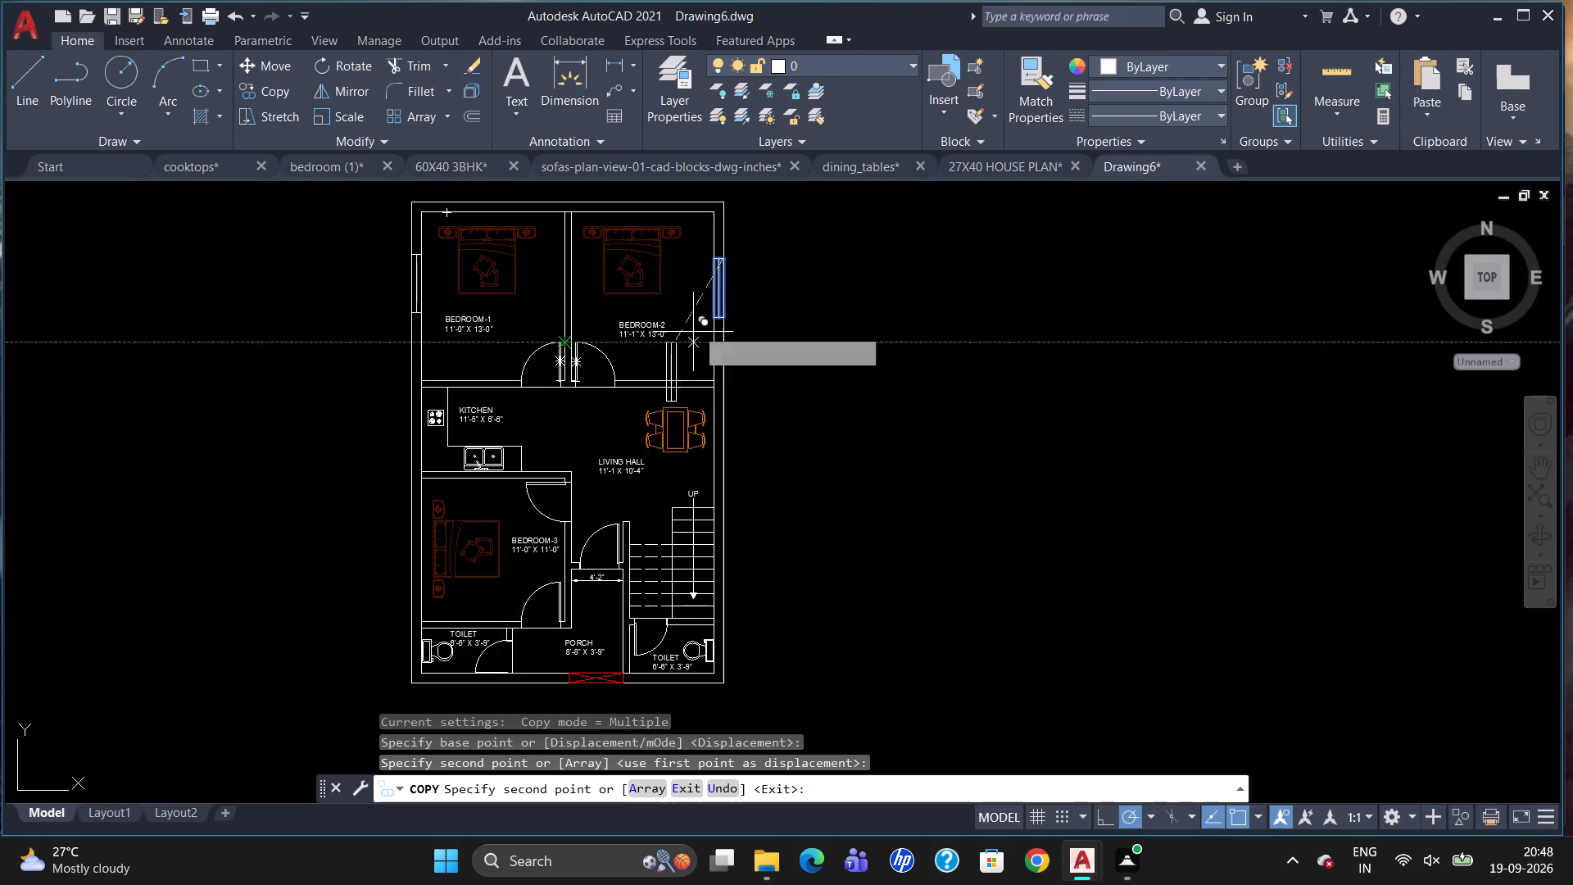
scroll(709, 329, "down", 1)
scroll(638, 495, "up", 3)
scroll(873, 438, "down", 2)
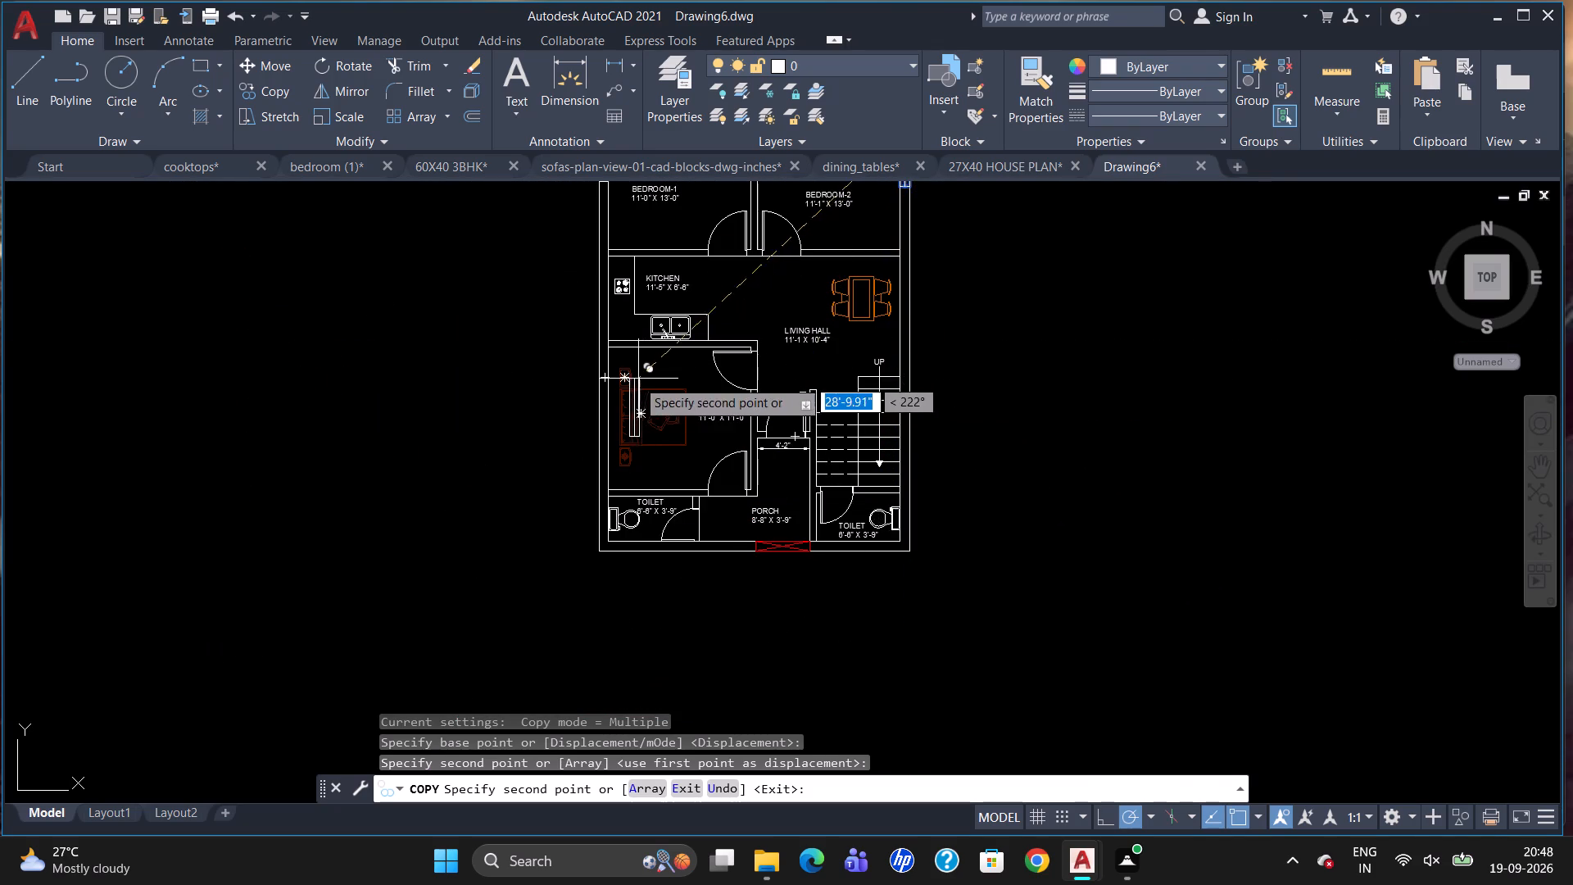
scroll(632, 382, "up", 2)
scroll(555, 388, "up", 2)
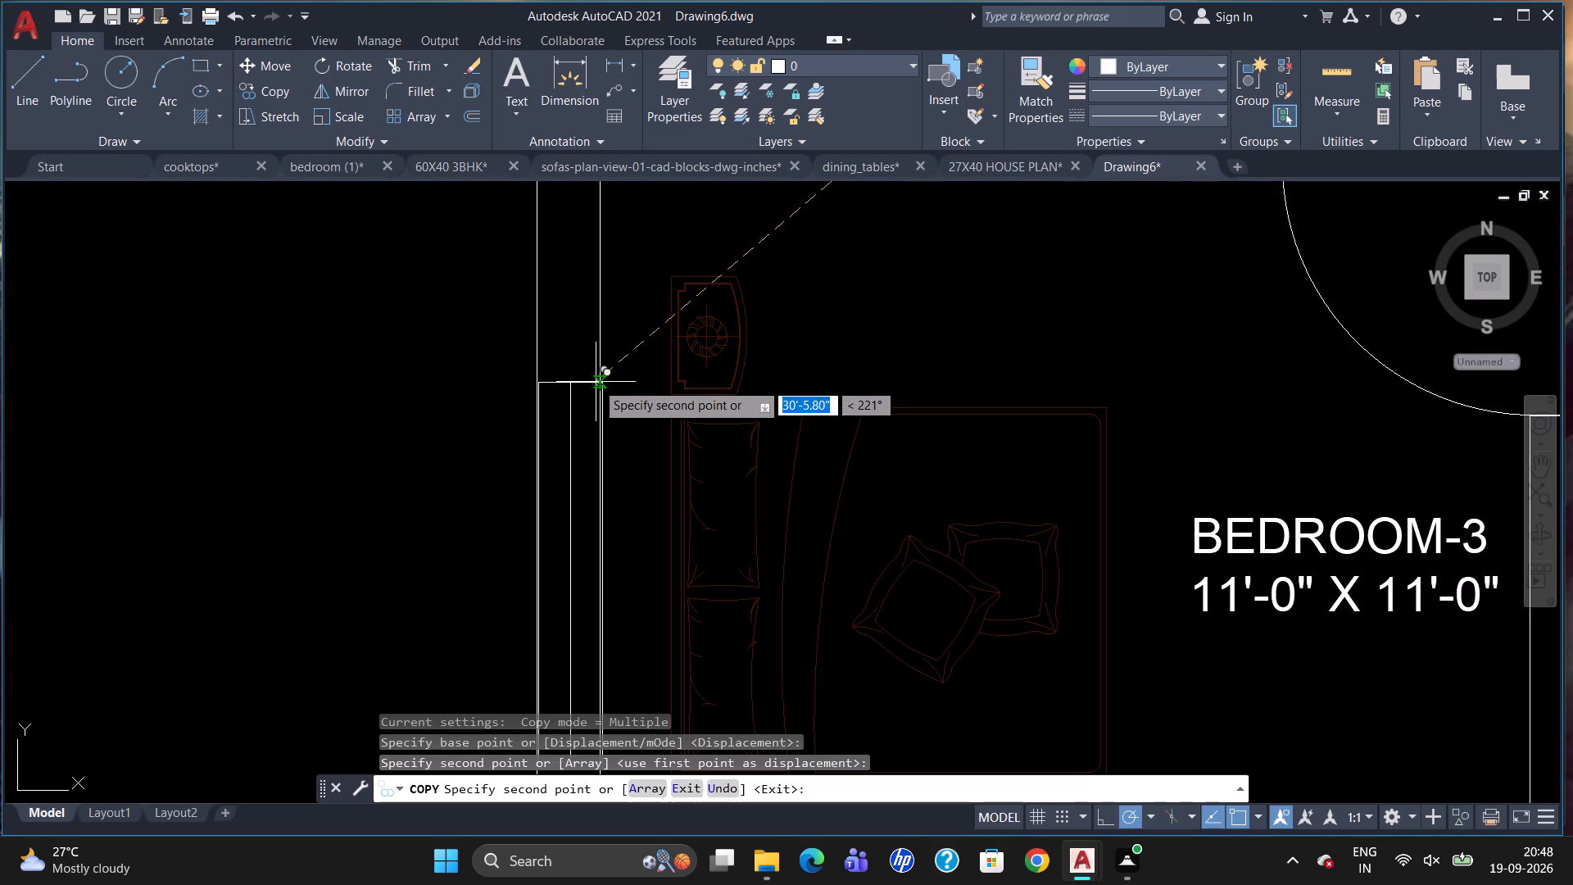
left_click(594, 381)
Place one more window copy in the kitchen's west outer wall beside the cooktop and end the copying.
scroll(595, 433, "down", 3)
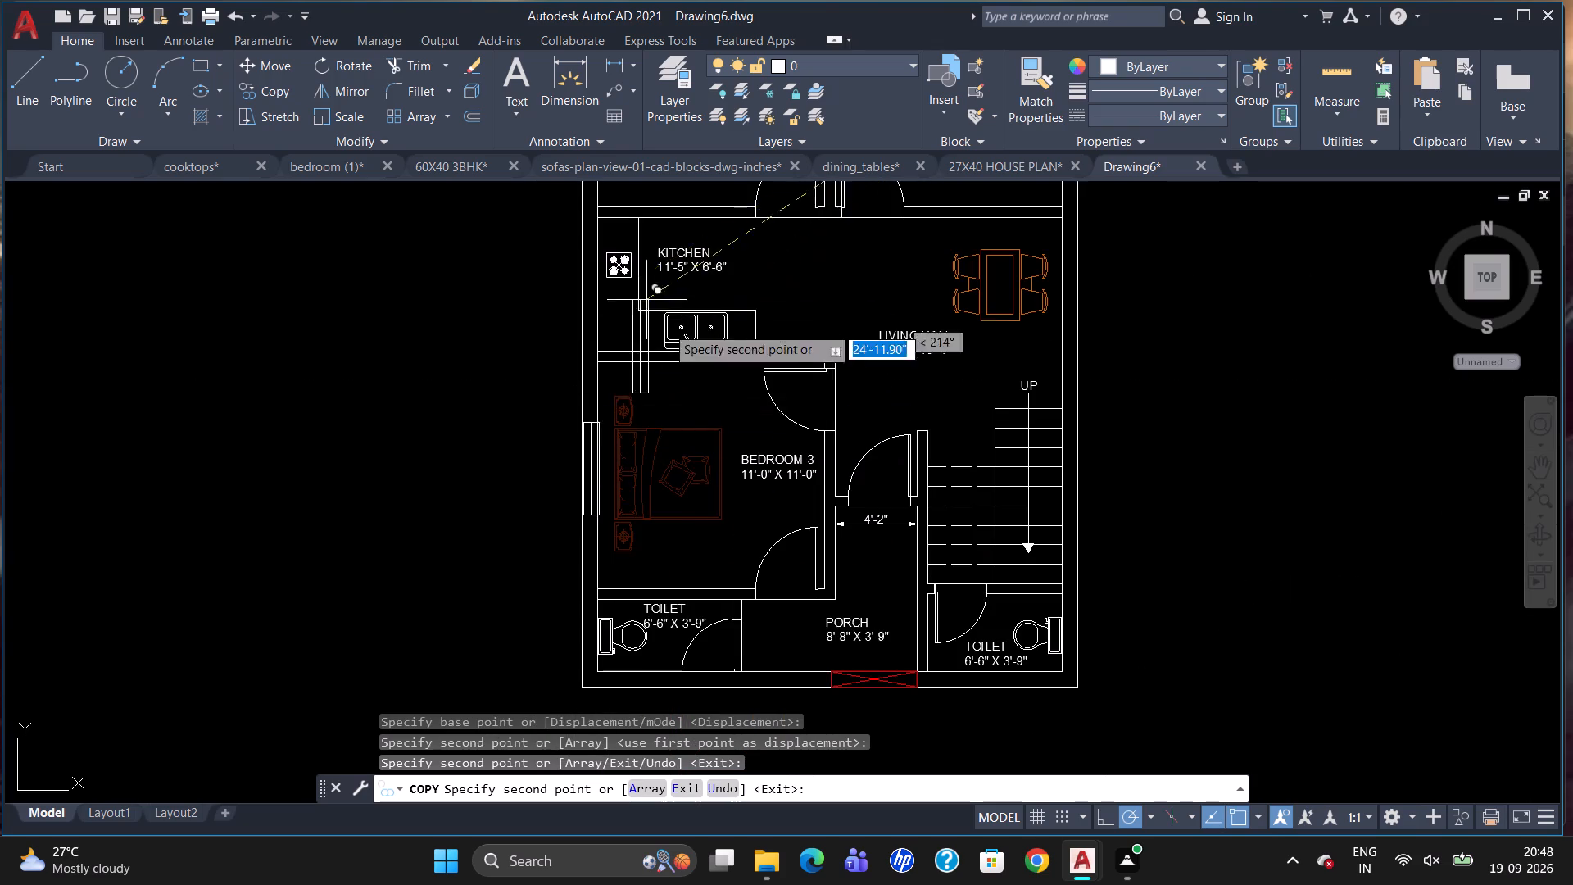
scroll(677, 374, "down", 2)
scroll(645, 321, "up", 6)
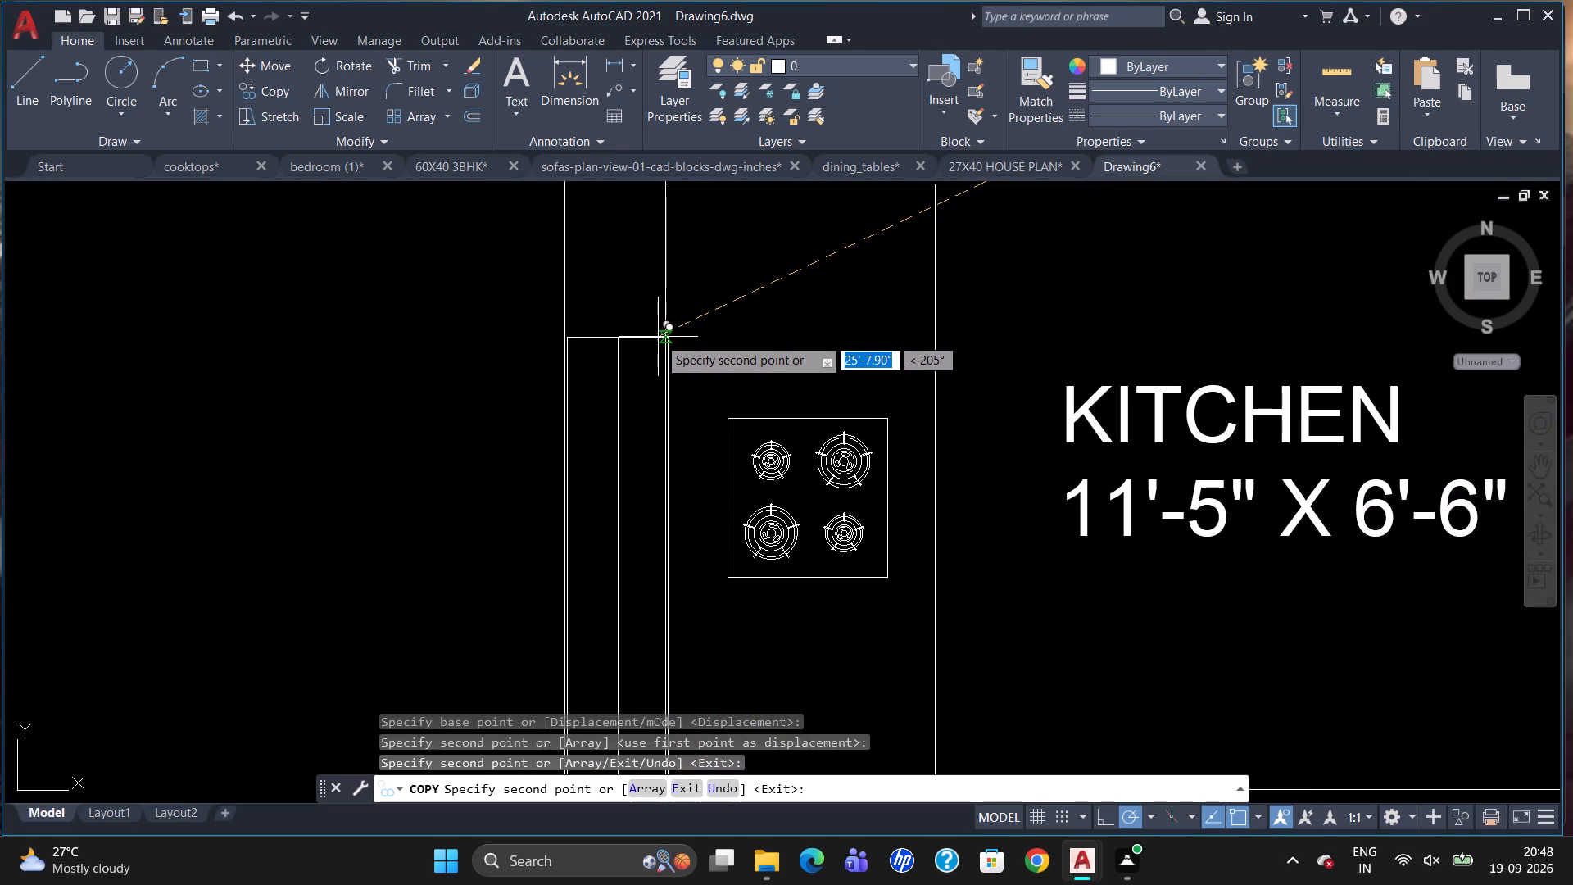
scroll(652, 337, "up", 2)
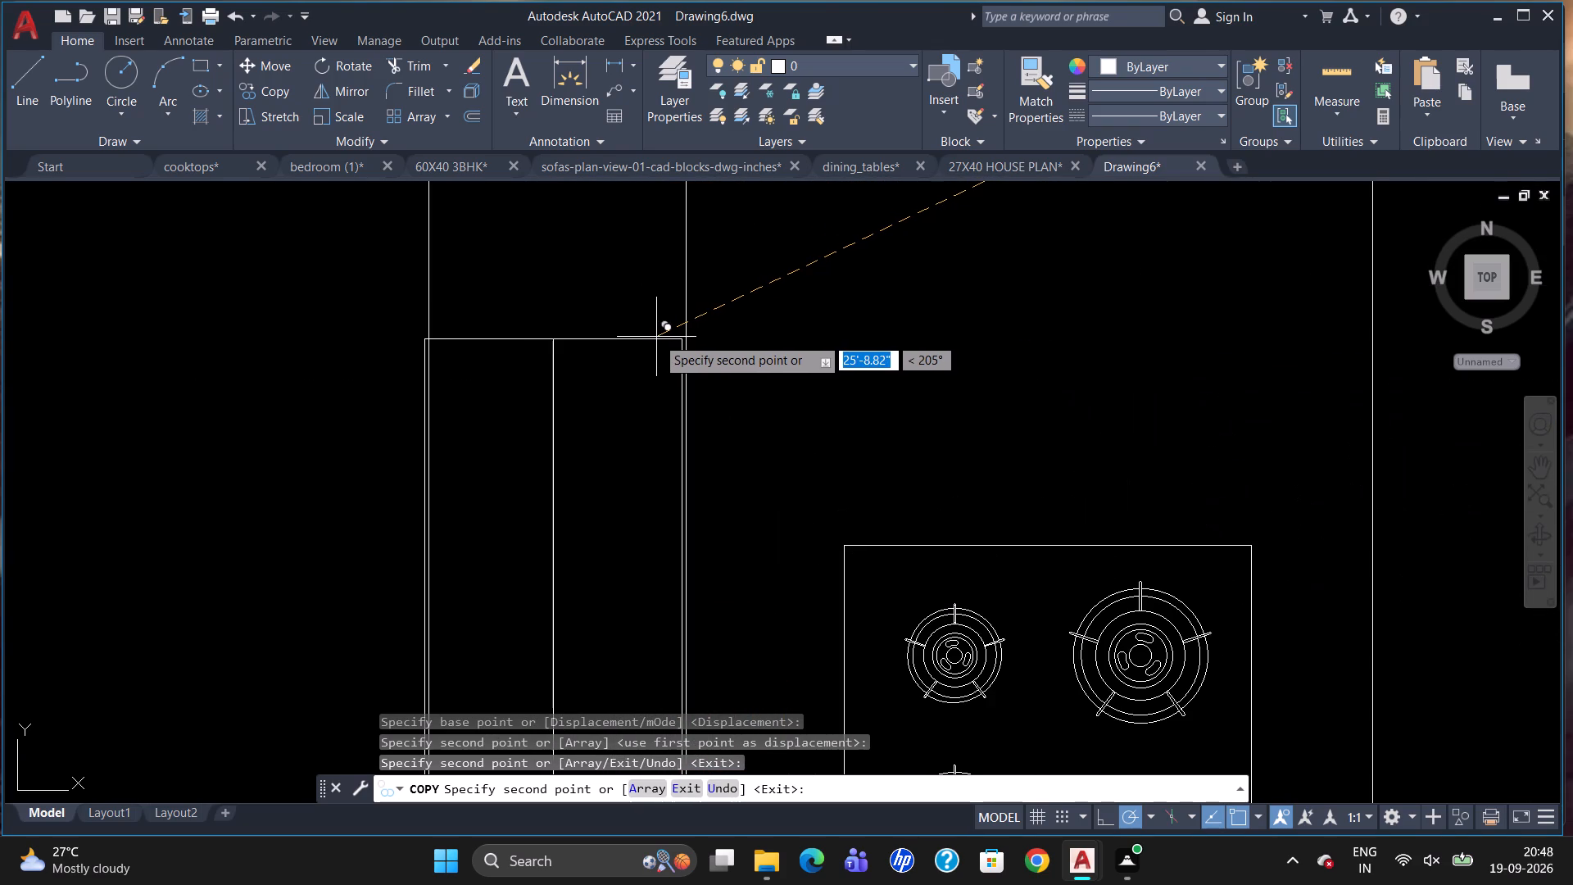
left_click(663, 337)
scroll(605, 317, "down", 2)
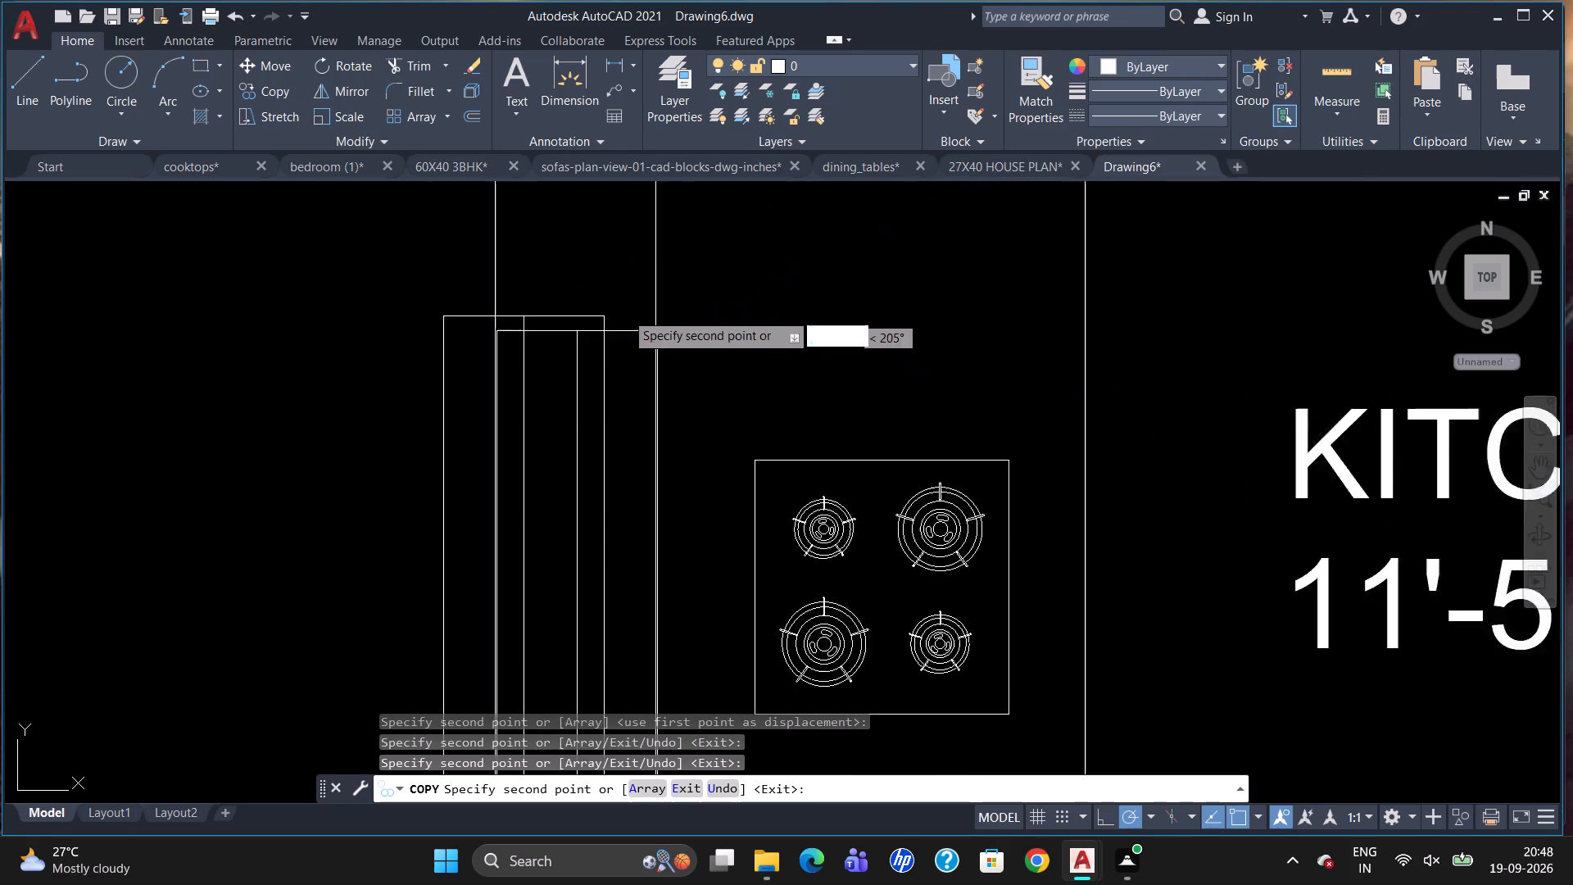
scroll(651, 307, "down", 6)
key("Escape")
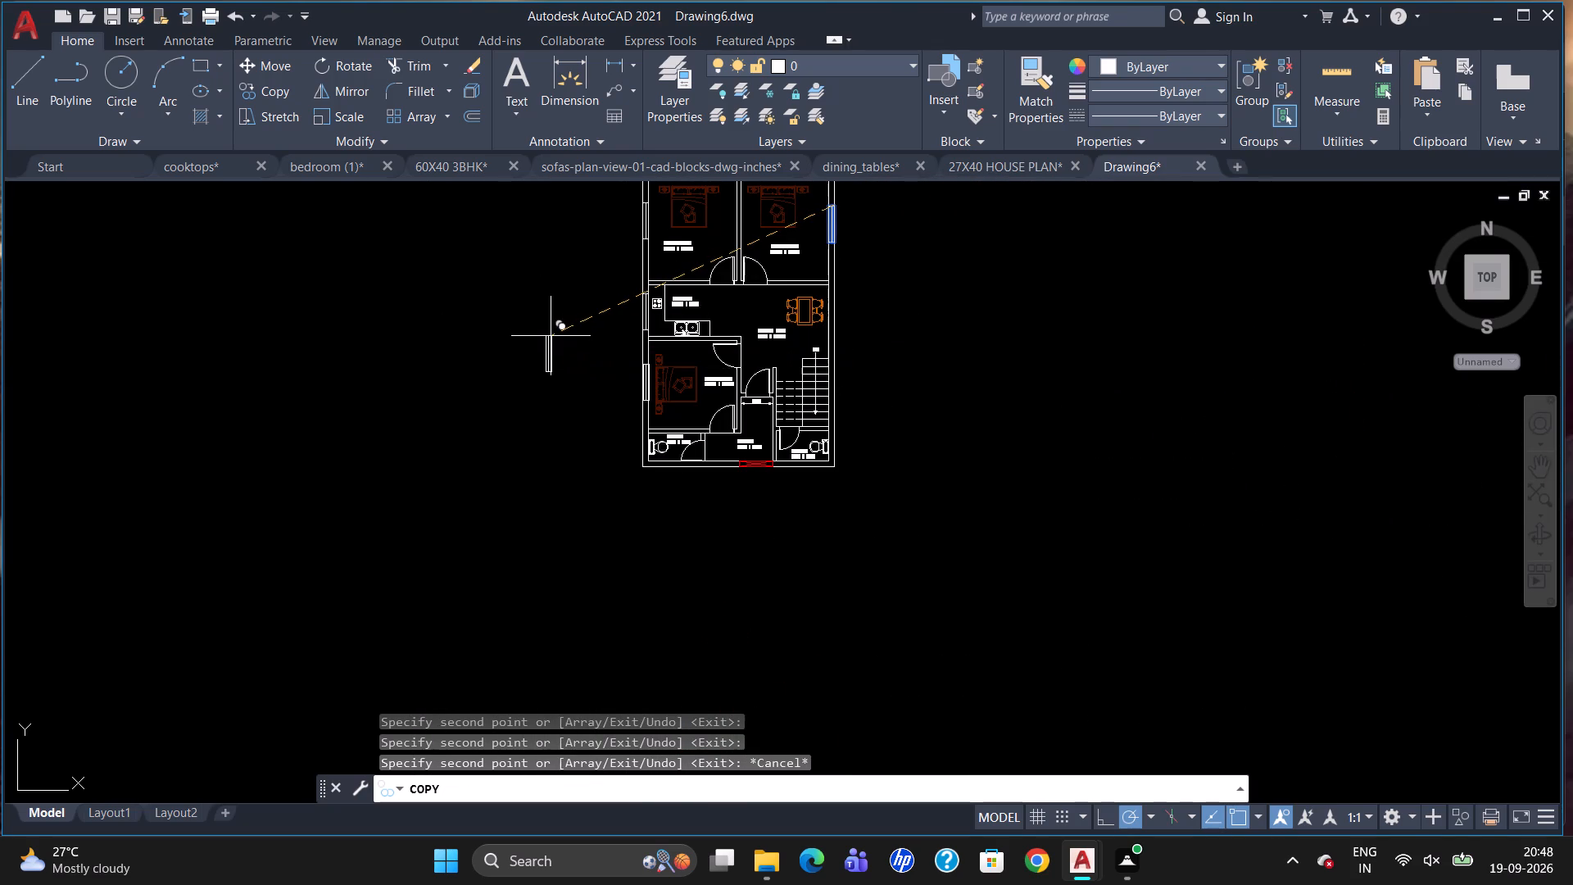
Draw a 9" wide by 18" long upright rectangle in the empty space beside the stair-side toilet.
scroll(716, 545, "up", 1)
scroll(808, 373, "up", 2)
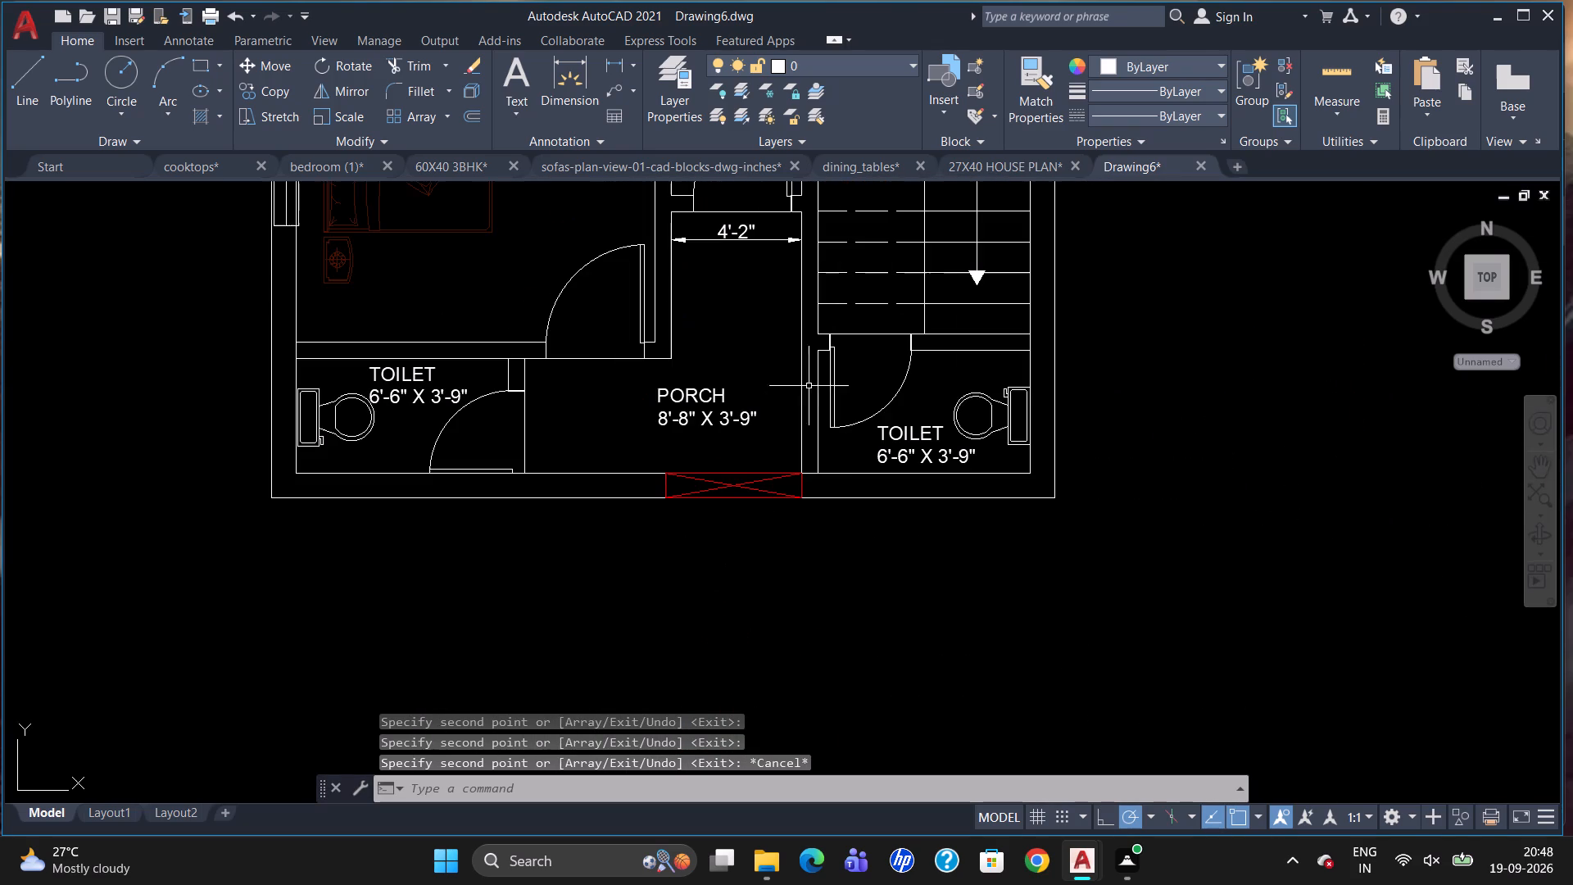
type("REC")
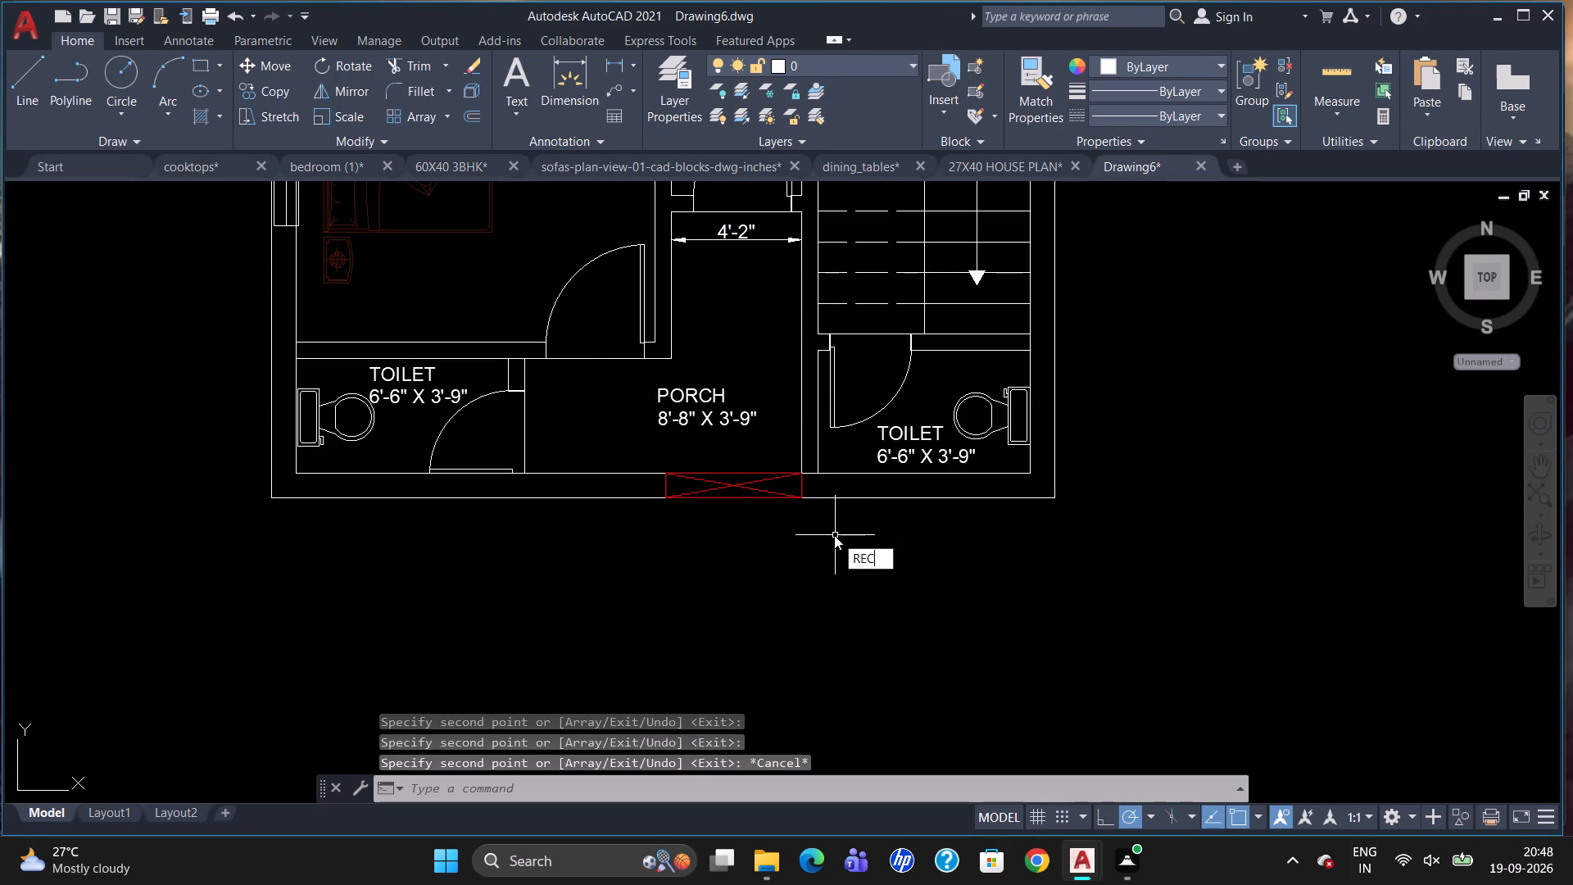
key("Return")
left_click_drag(1210, 295, 1221, 331)
key("9")
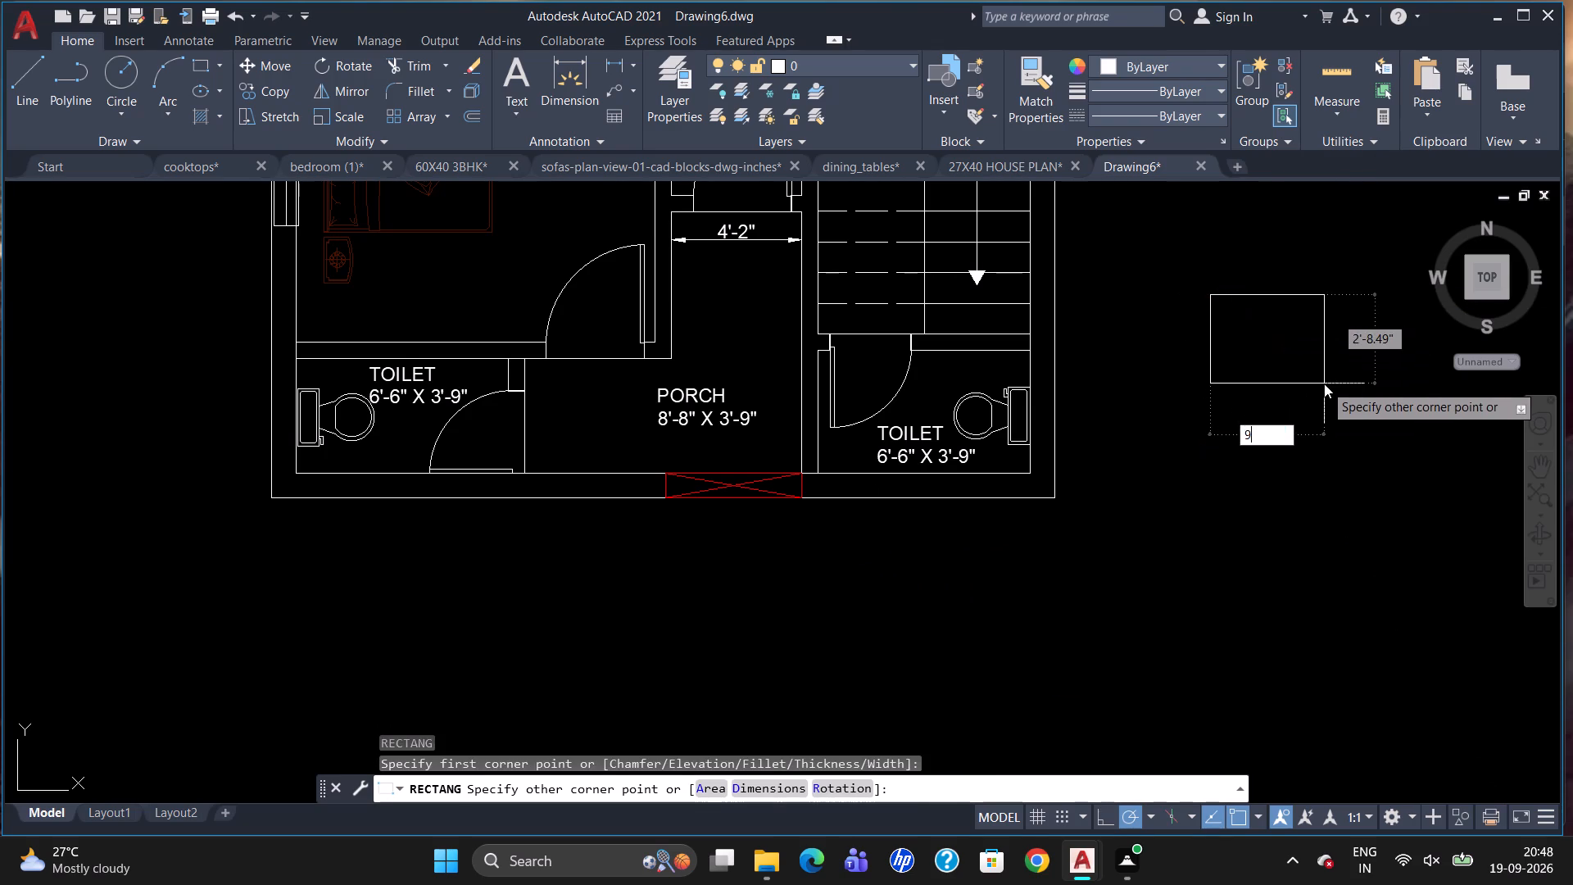
key("Tab")
type("18")
key("Return")
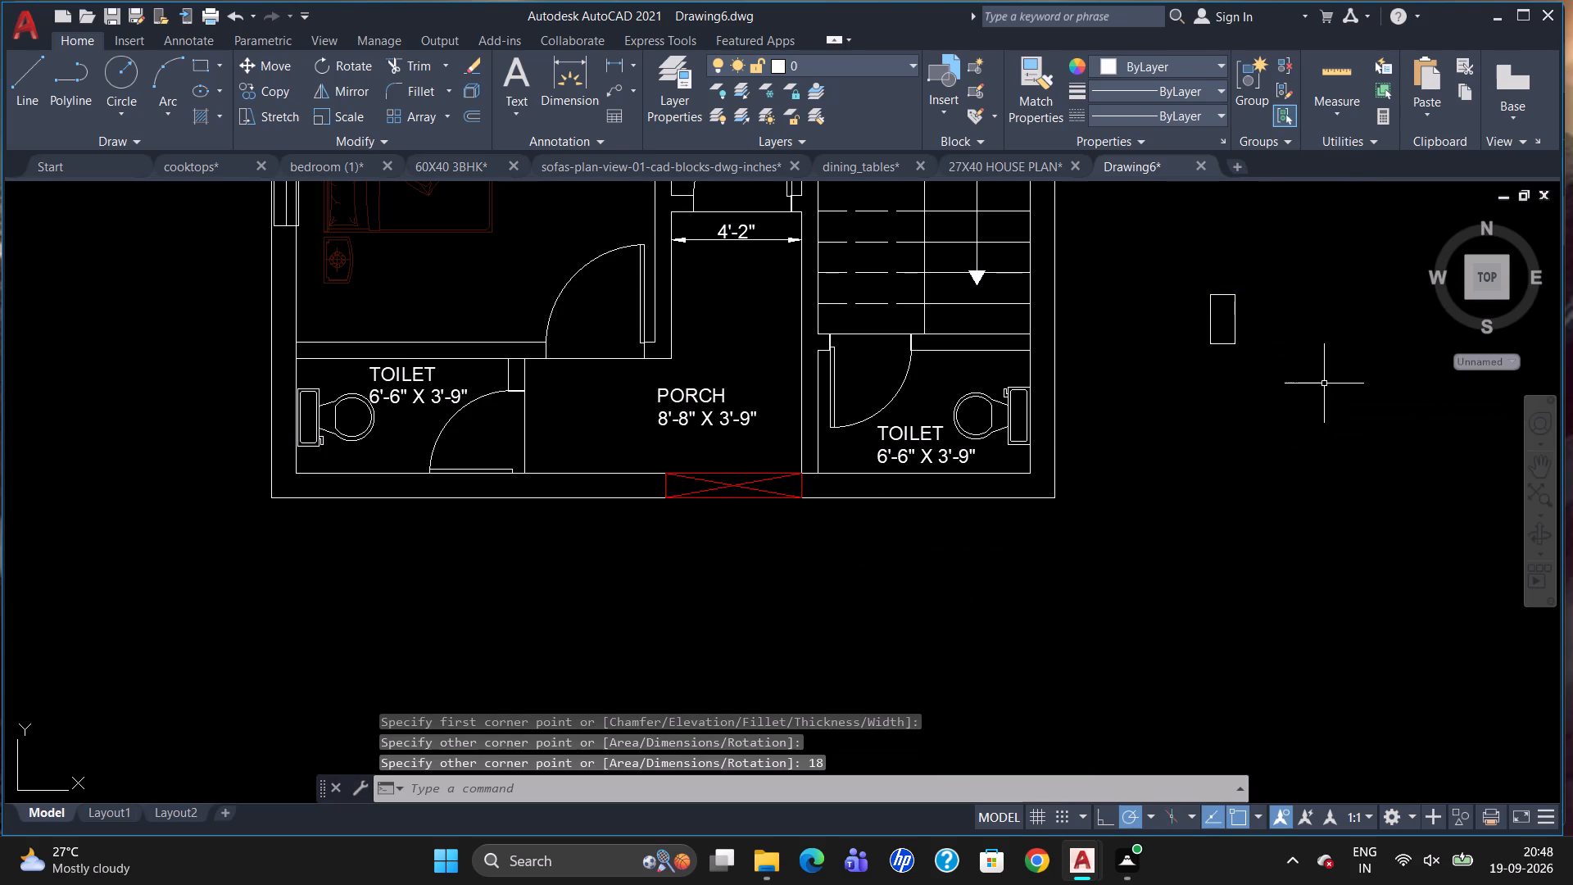
Draw a lengthwise centre line between the small rectangle's short-side midpoints and group the line with the rectangle.
key("l")
key("Return")
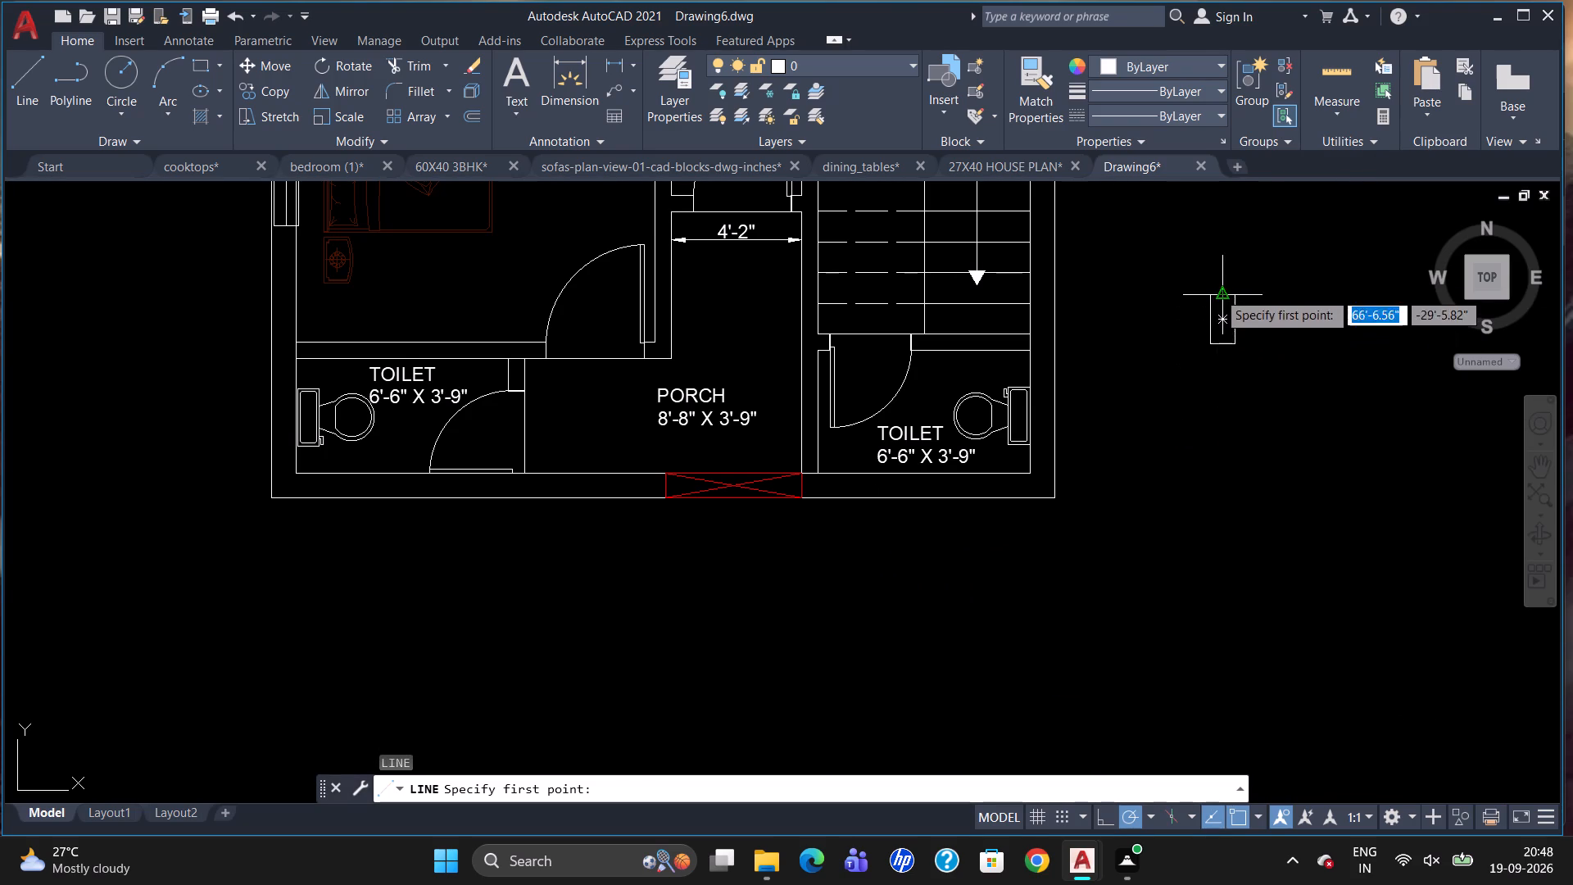
left_click_drag(1220, 291, 1225, 315)
left_click(1224, 343)
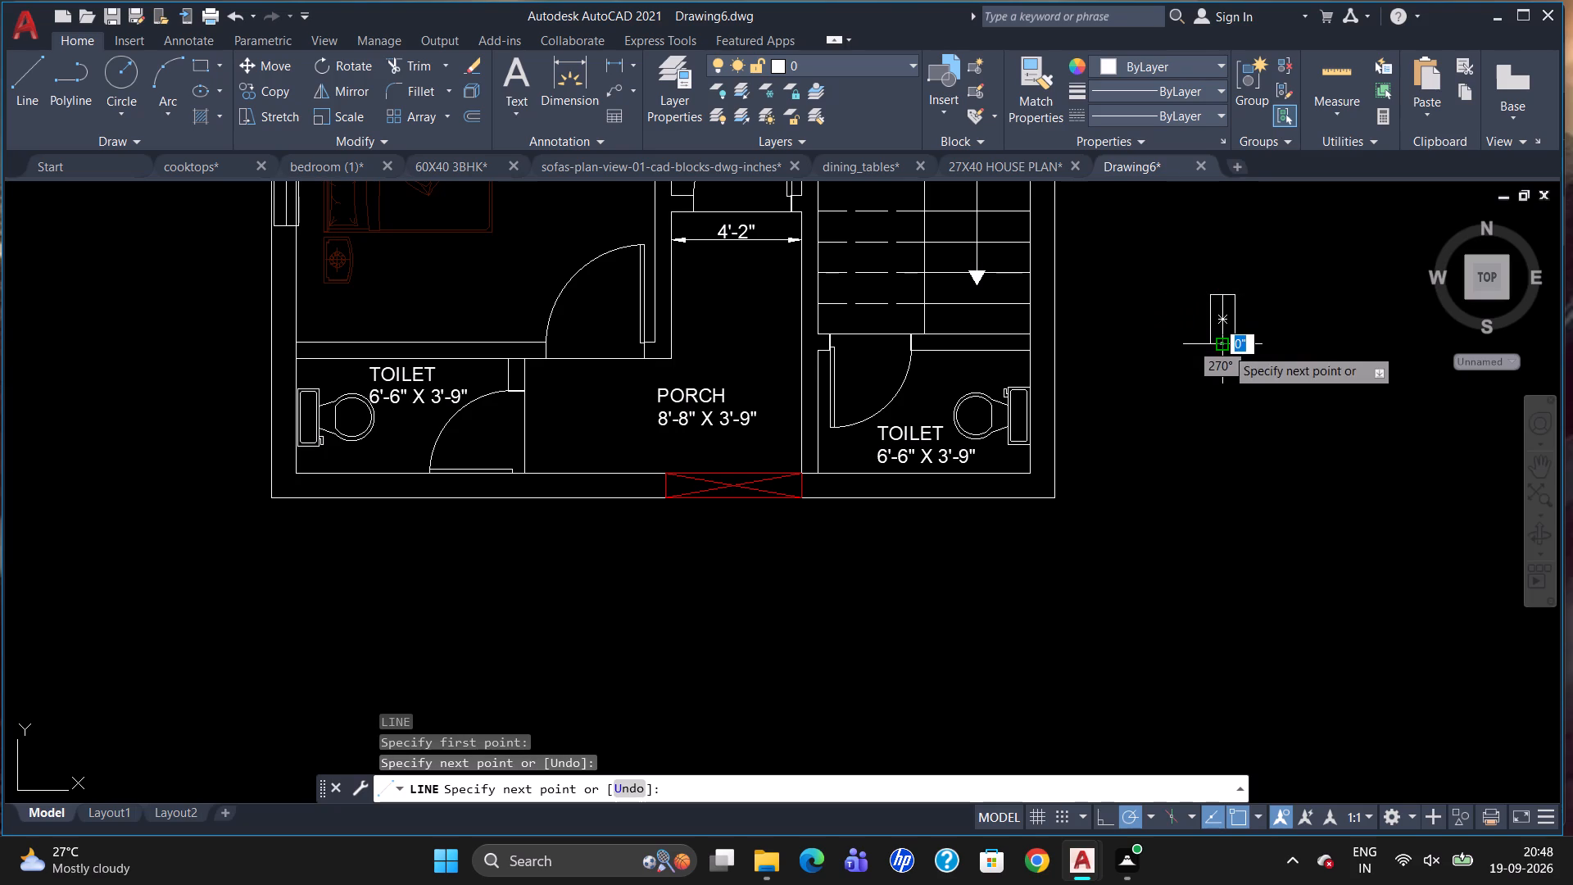
key("Escape")
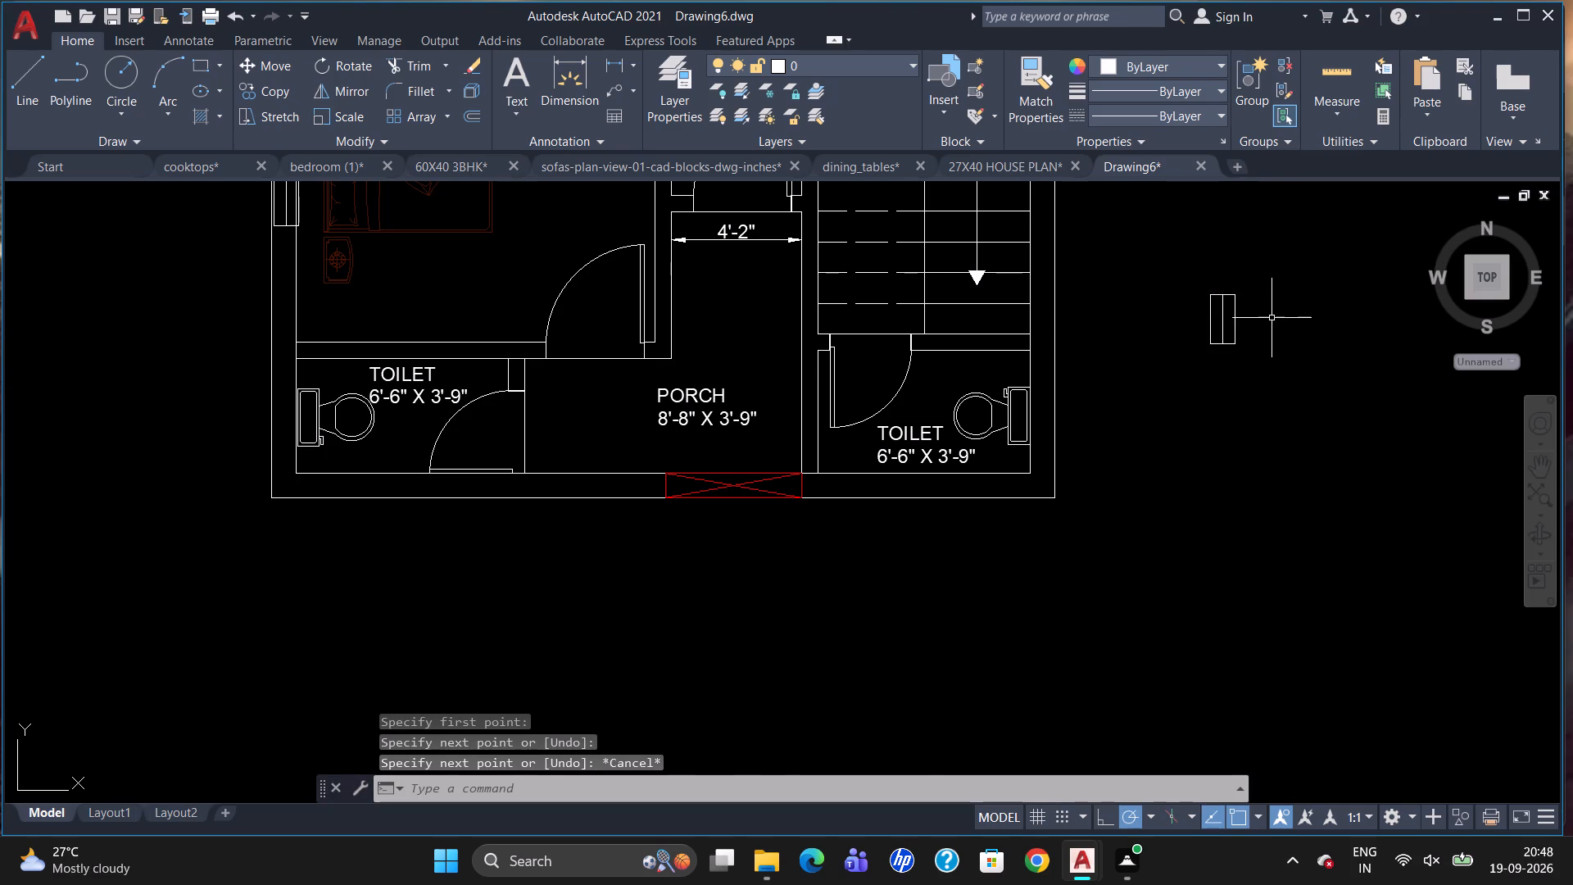
left_click_drag(1276, 316, 1169, 334)
left_click(1264, 83)
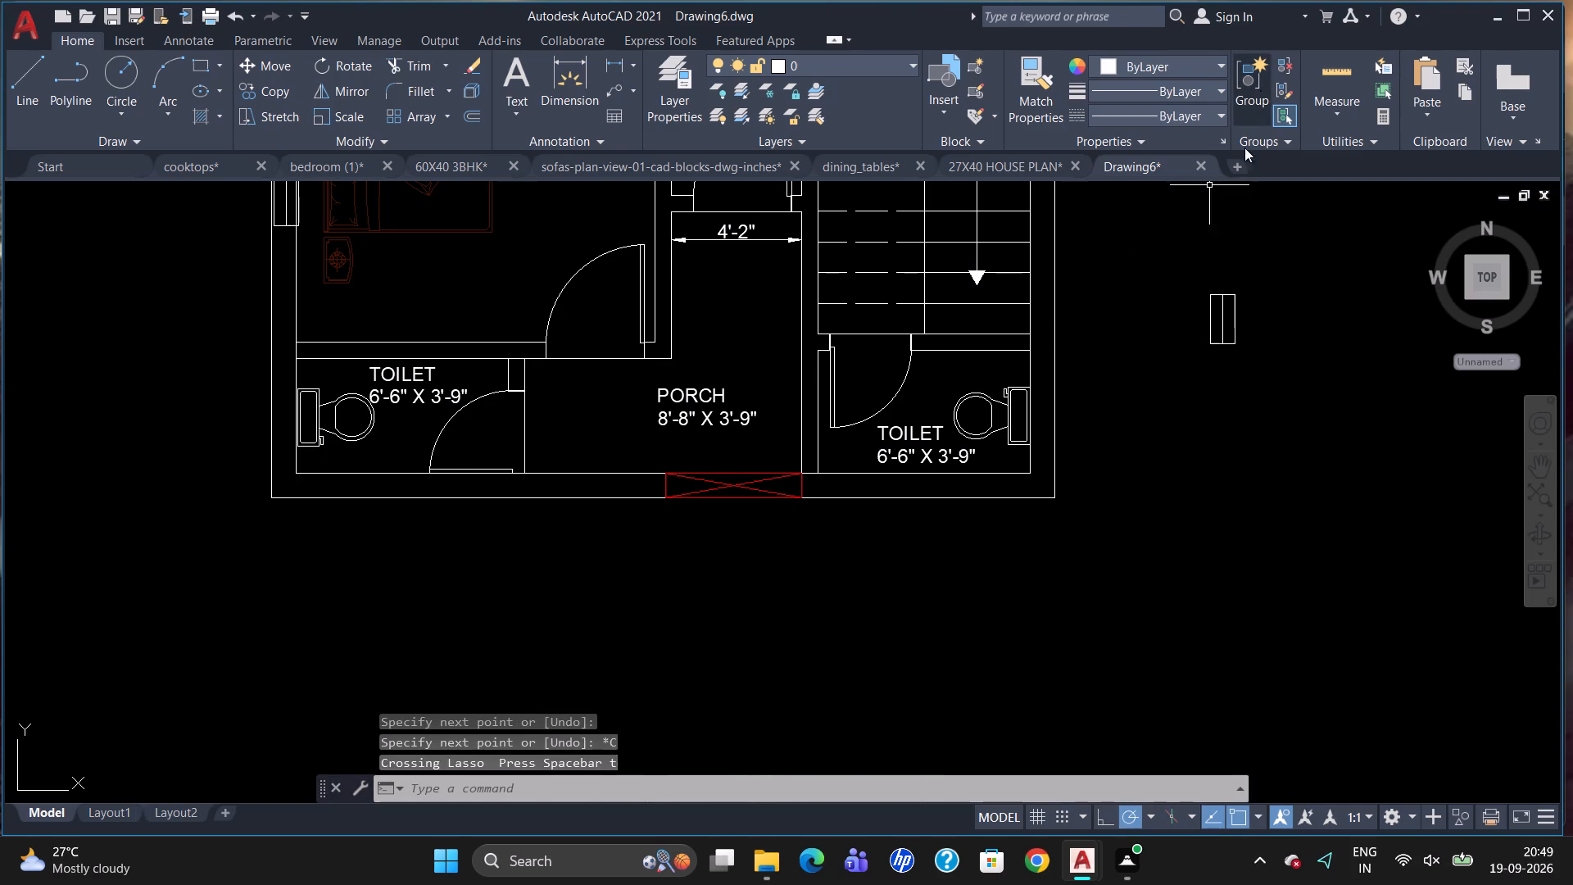
Move the small window symbol into the east outer wall behind the stair-side toilet's WC.
left_click(1227, 295)
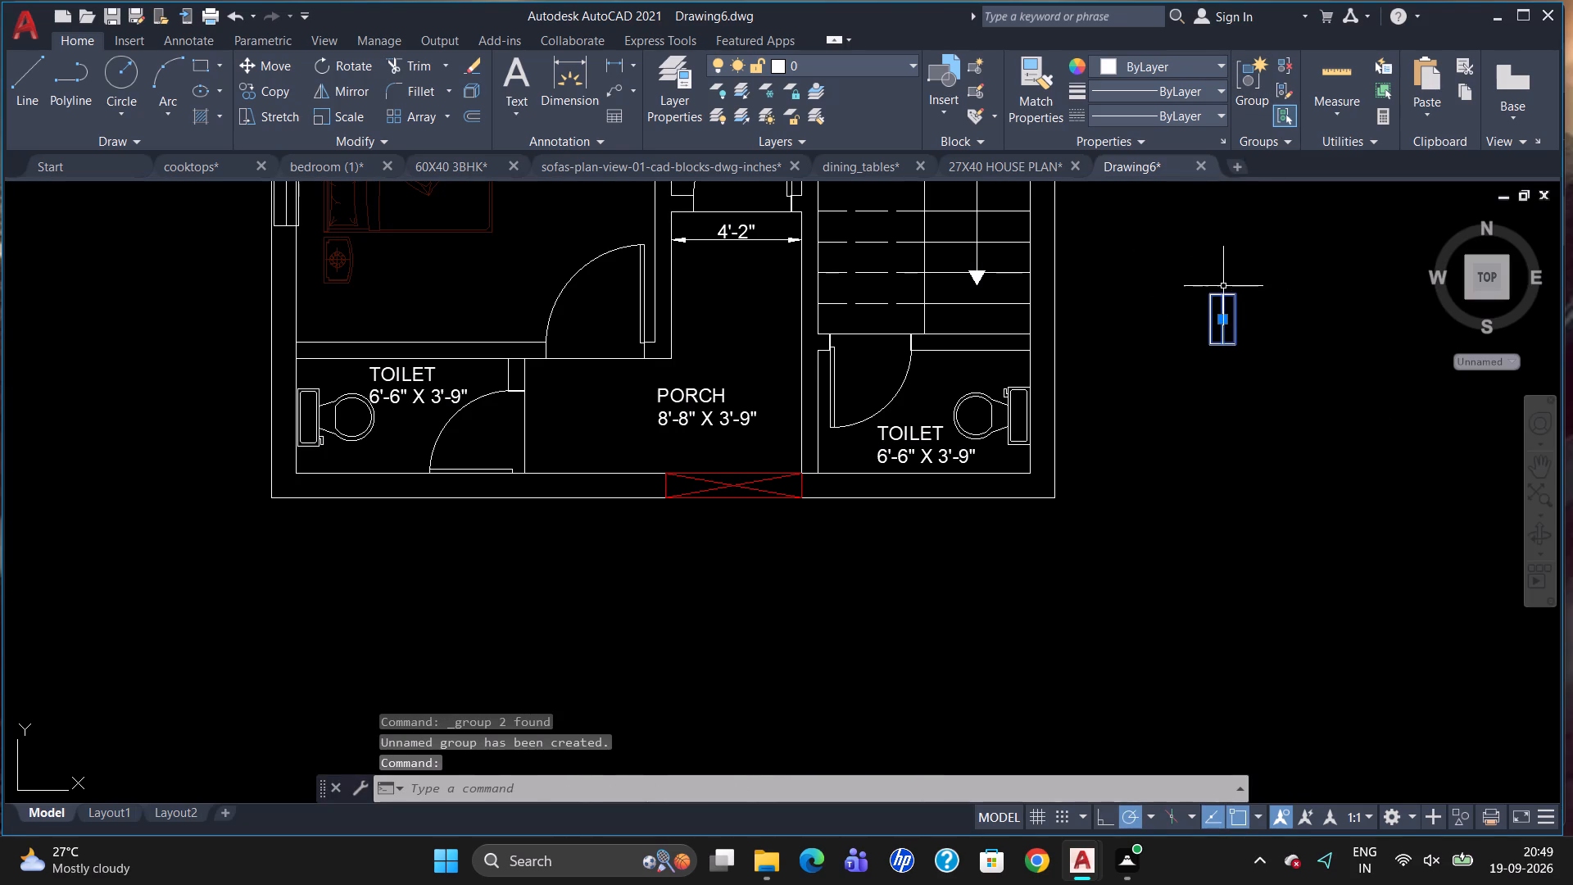
key("m")
key("Return")
left_click_drag(1231, 298, 1239, 310)
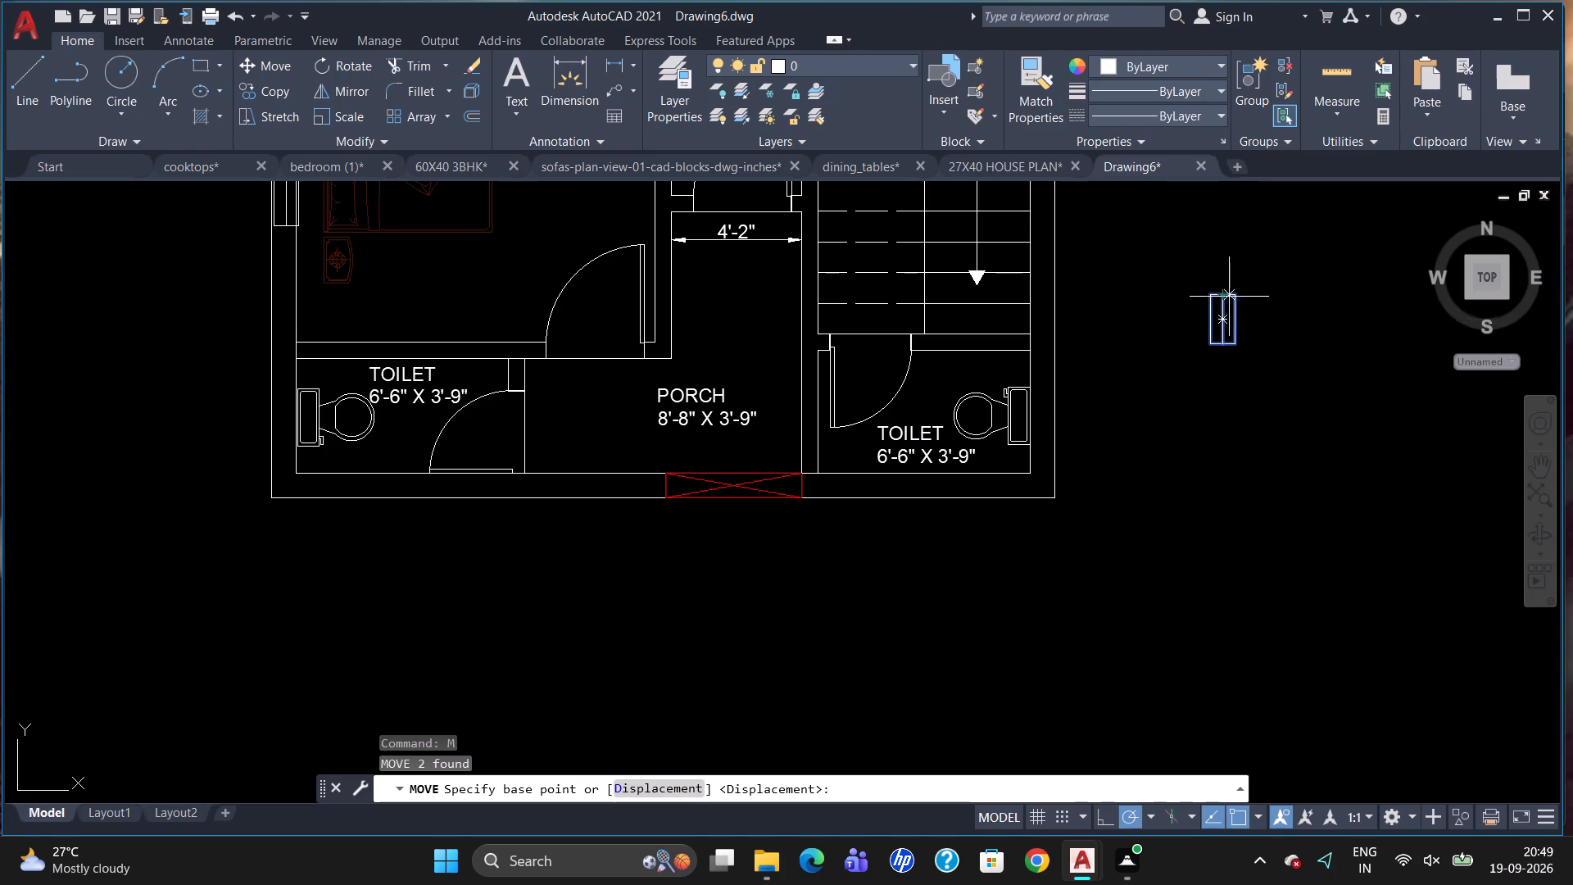
left_click_drag(1239, 310, 1236, 310)
scroll(1050, 392, "up", 3)
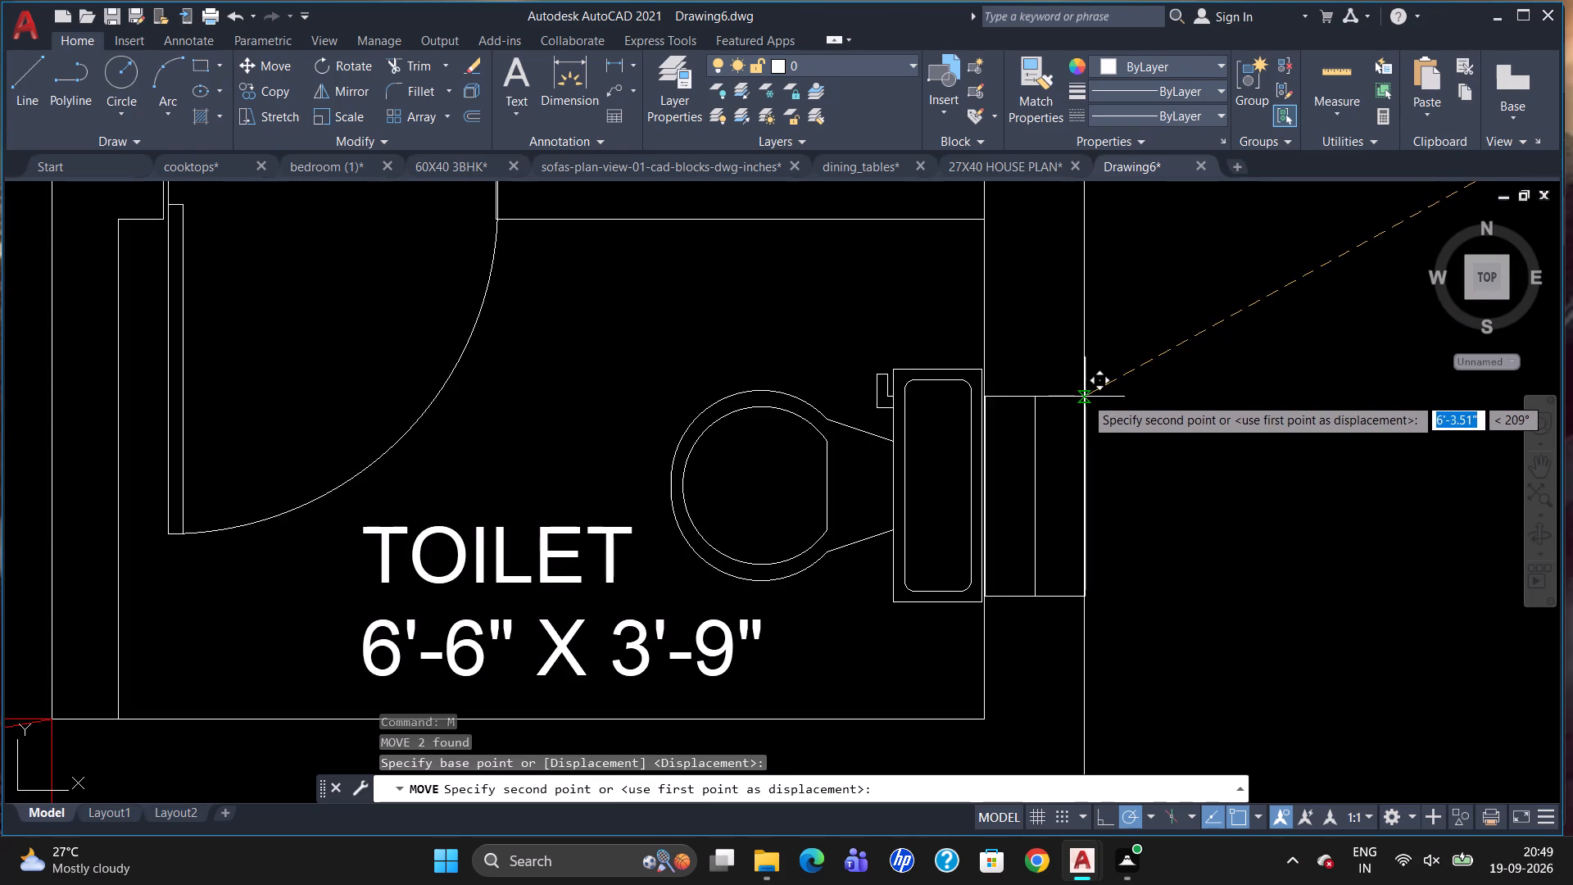
left_click(1083, 395)
Copy the small window from the stair-side toilet into the west outer wall behind the other toilet's WC.
left_click(1063, 397)
scroll(1213, 381, "down", 1)
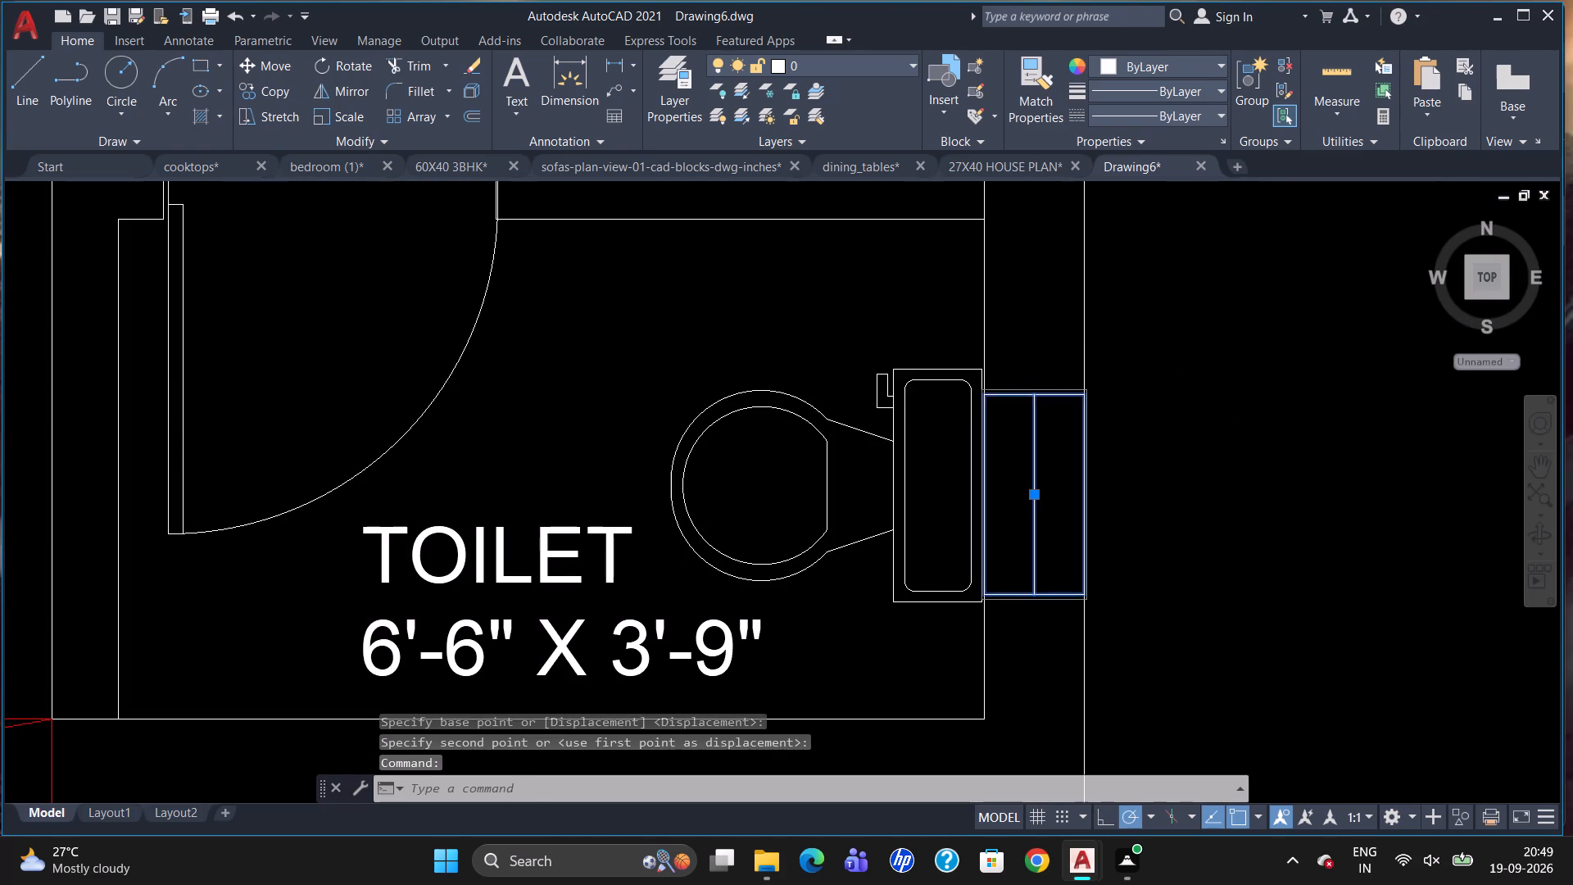
scroll(1213, 381, "down", 1)
type("CO")
key("Return")
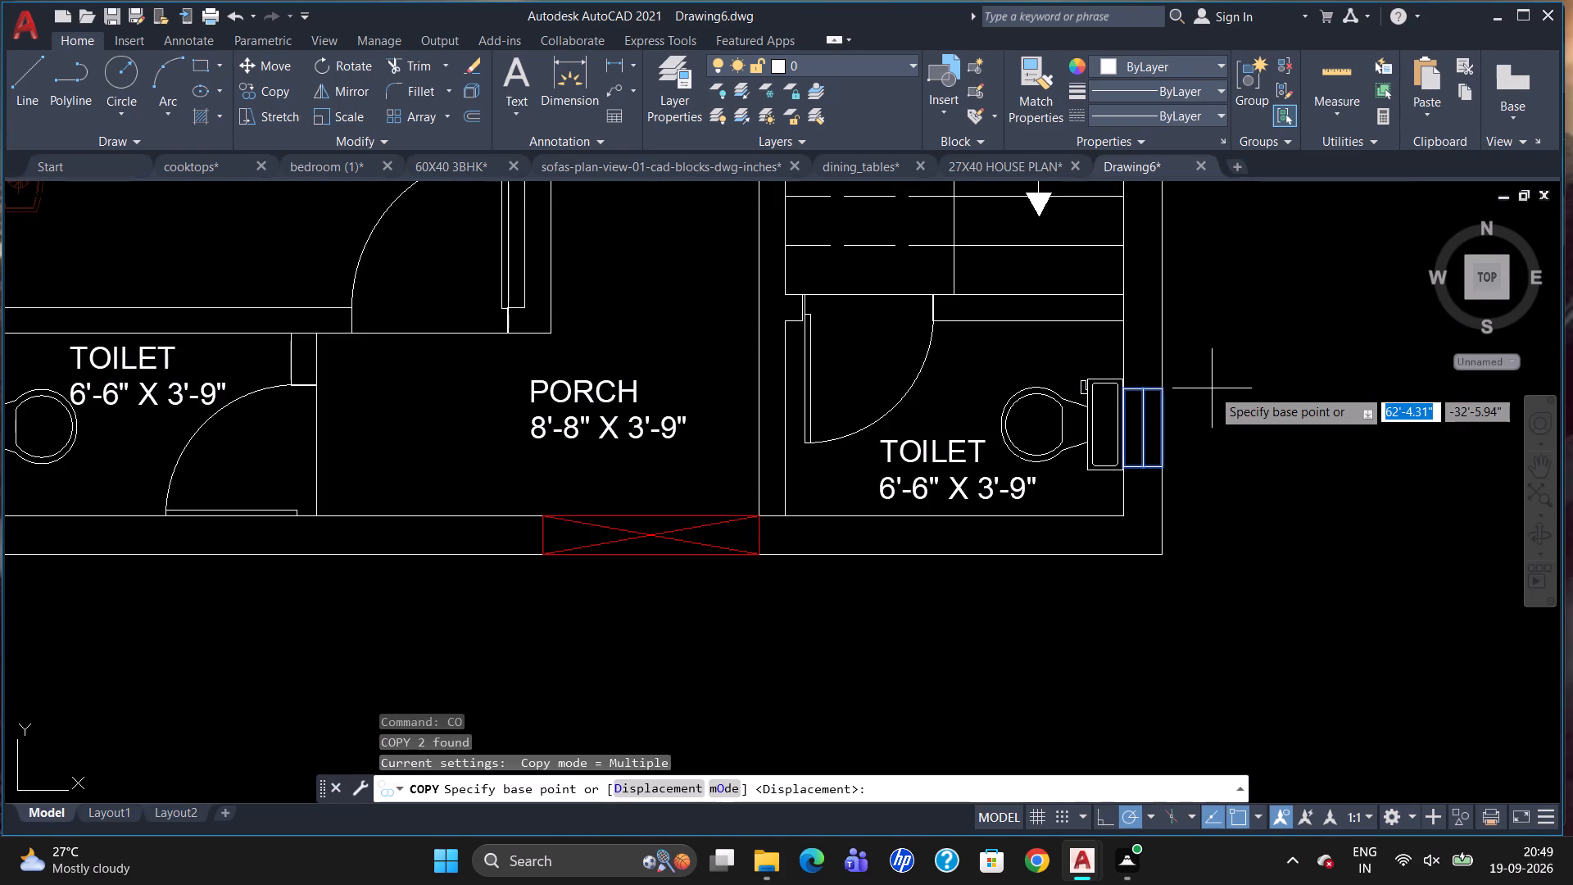
left_click_drag(1160, 388, 1102, 420)
scroll(1031, 447, "down", 1)
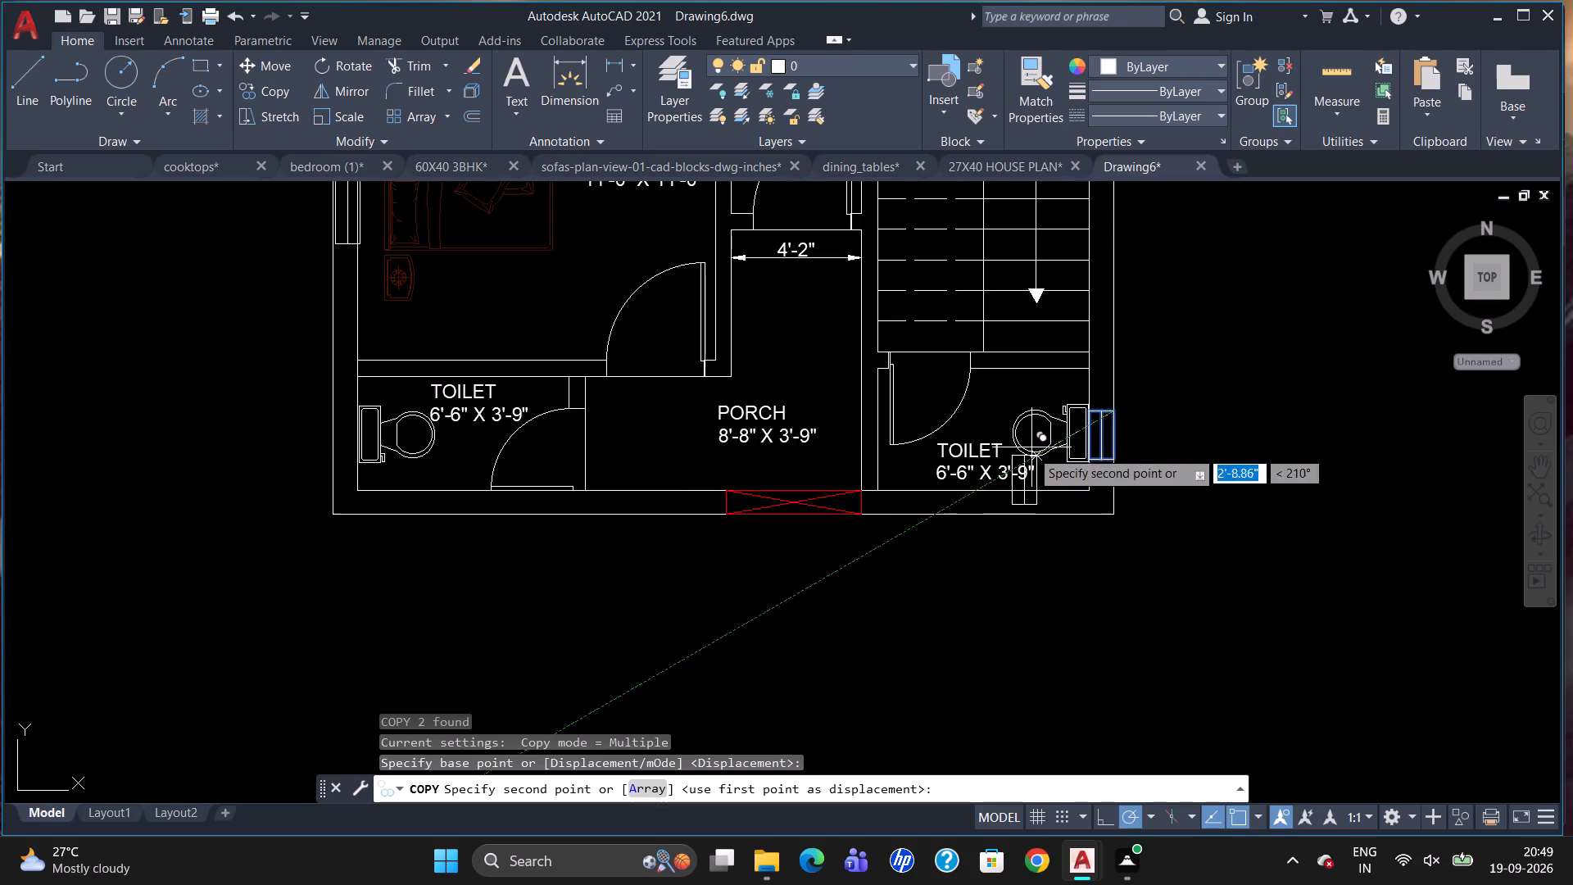
scroll(311, 415, "up", 2)
scroll(380, 426, "up", 1)
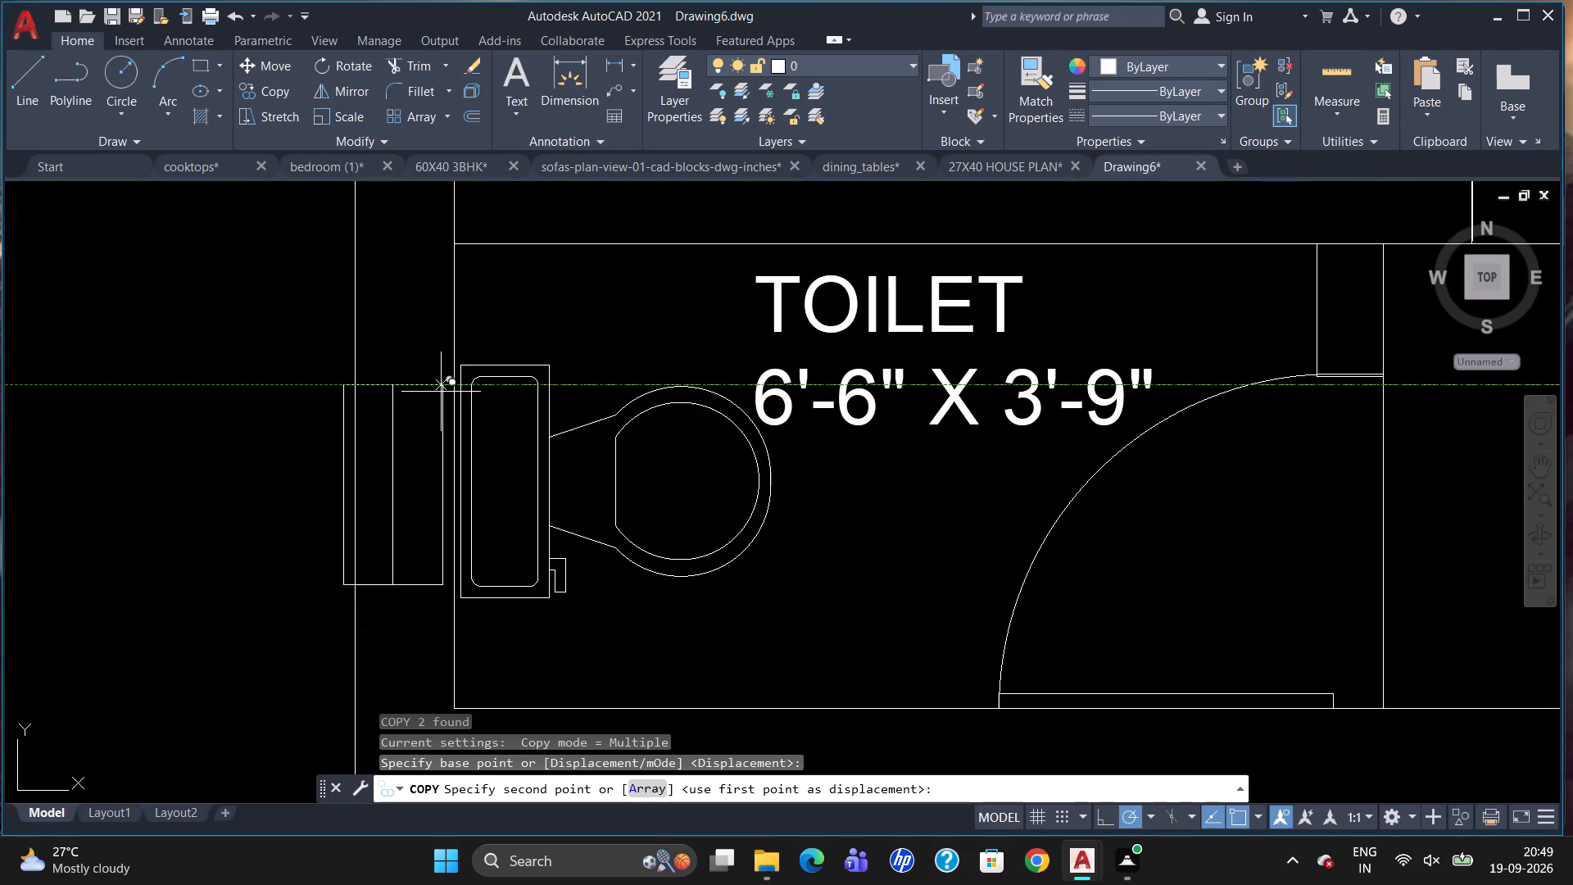
scroll(441, 388, "up", 3)
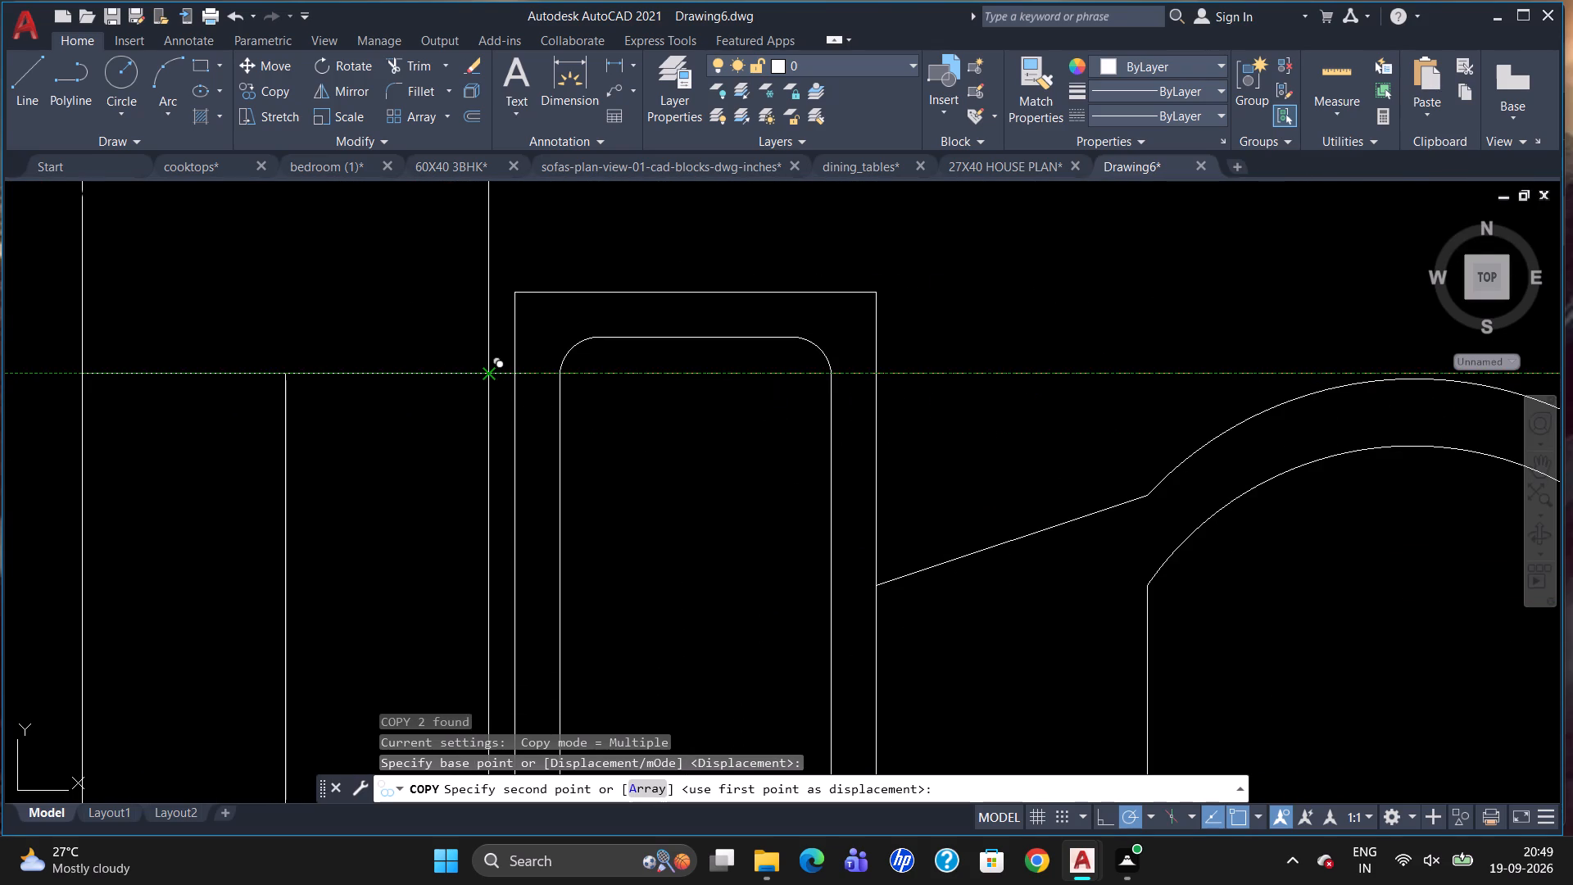
left_click(492, 367)
scroll(461, 367, "down", 8)
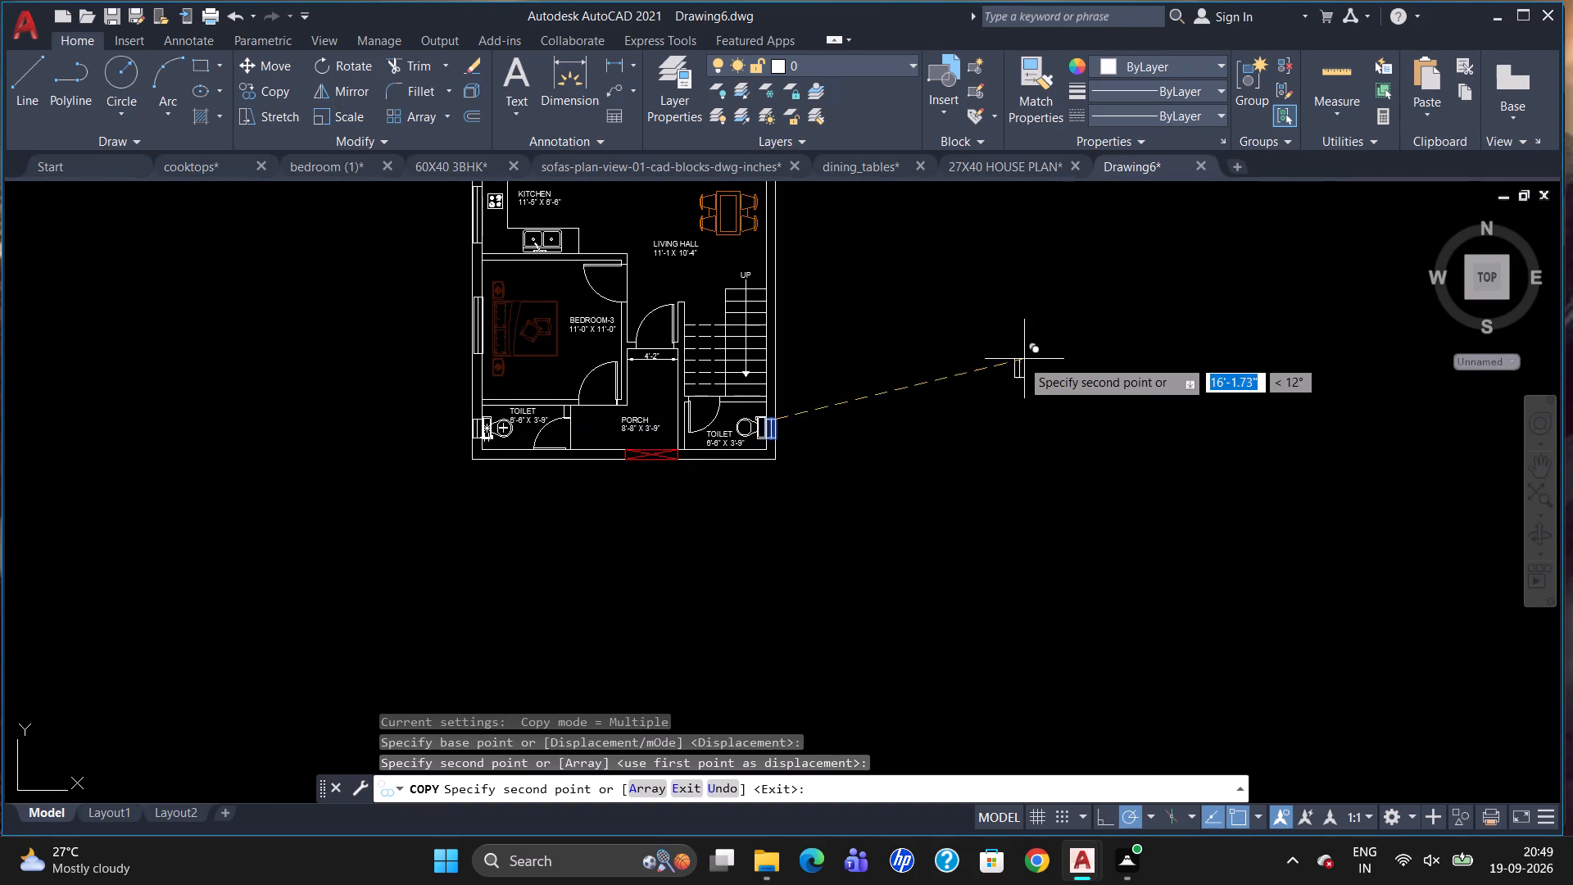
key("Escape")
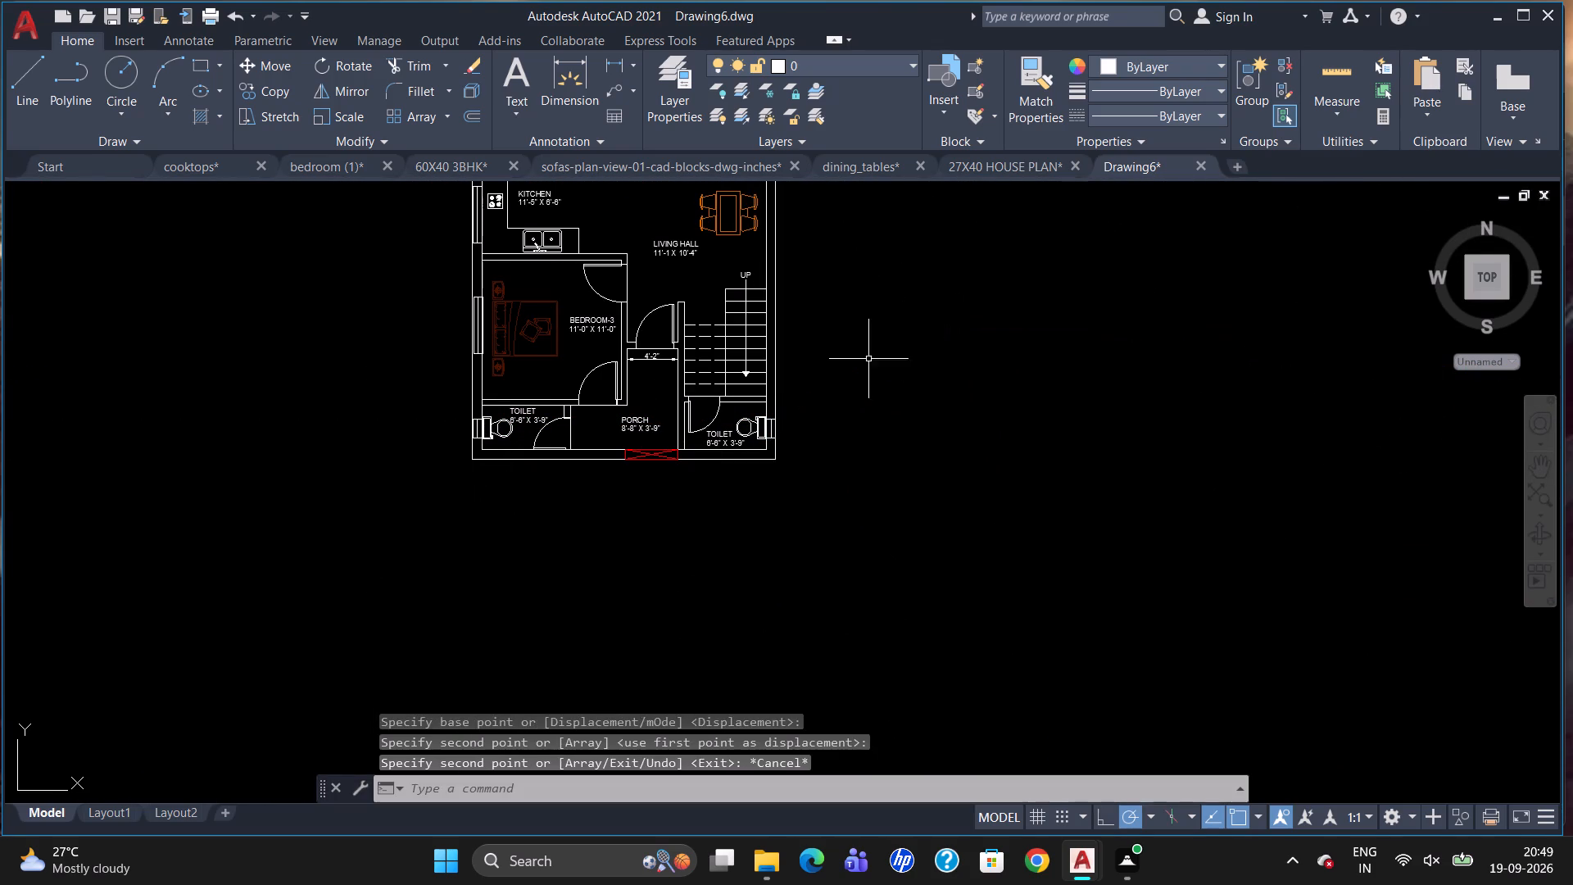
Copy Bedroom-2's east window about 13'-3" straight down into the living hall's east outer wall beside the dining table.
scroll(914, 357, "down", 2)
scroll(874, 265, "up", 2)
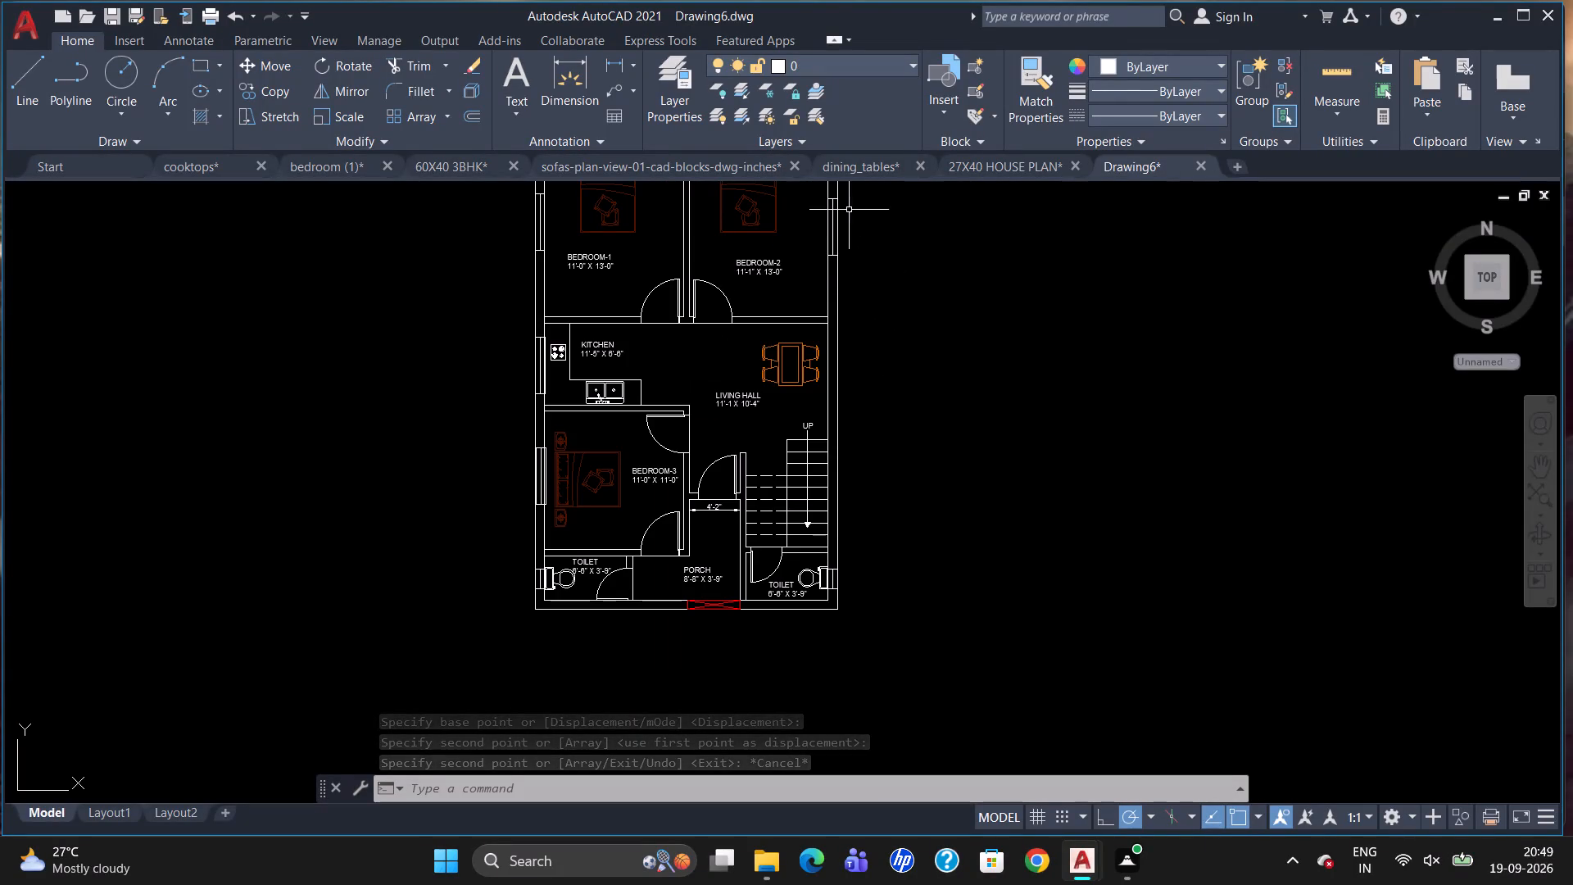
left_click_drag(834, 225, 839, 229)
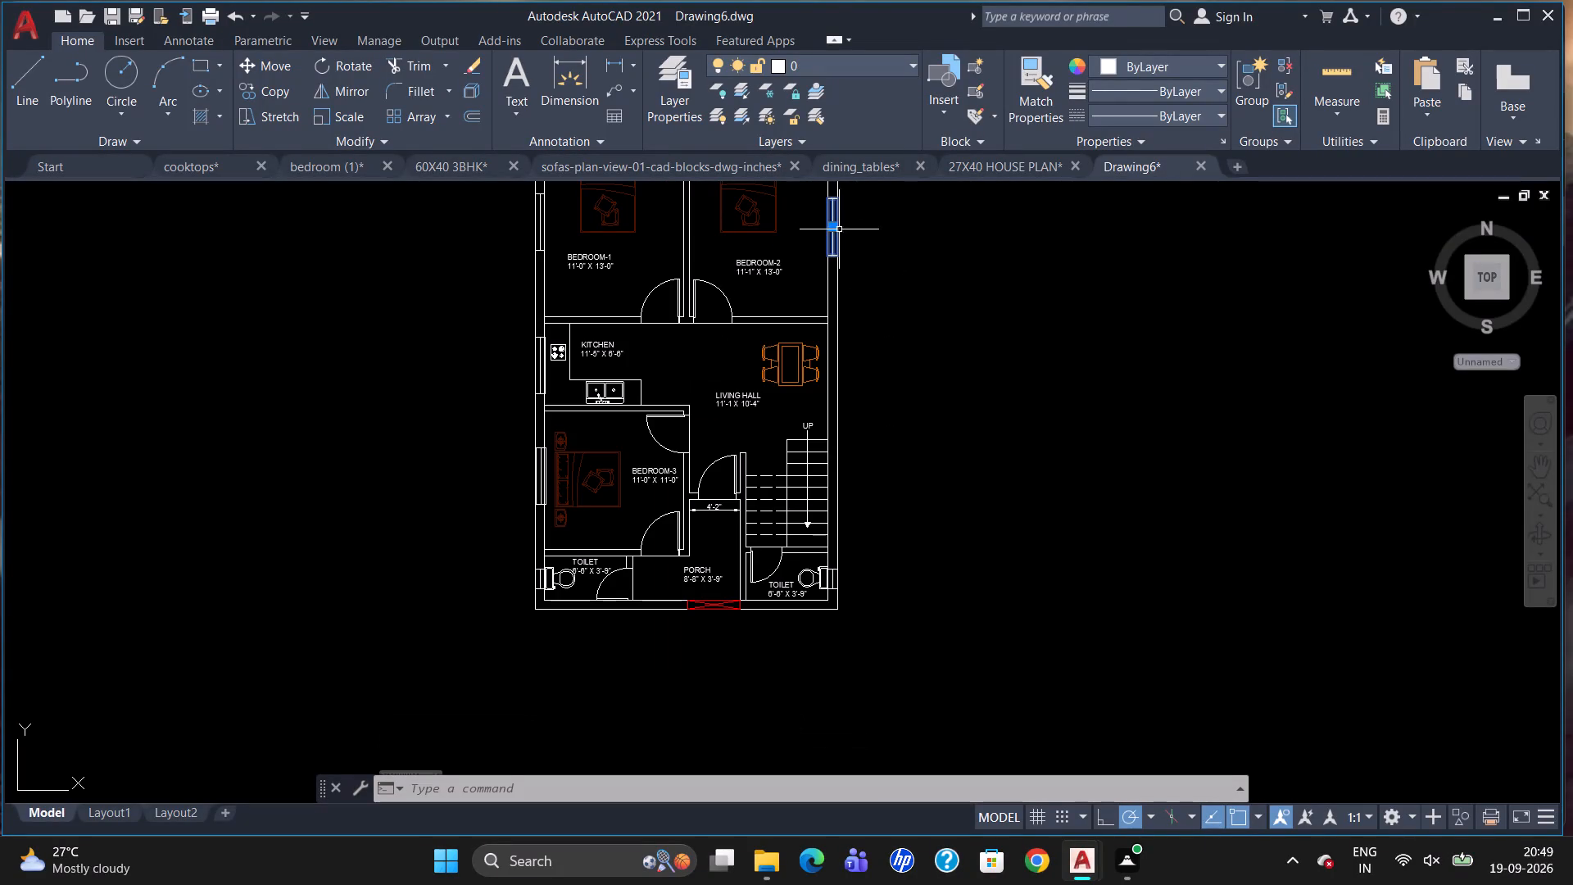
left_click_drag(839, 229, 844, 245)
type("CO")
key("Return")
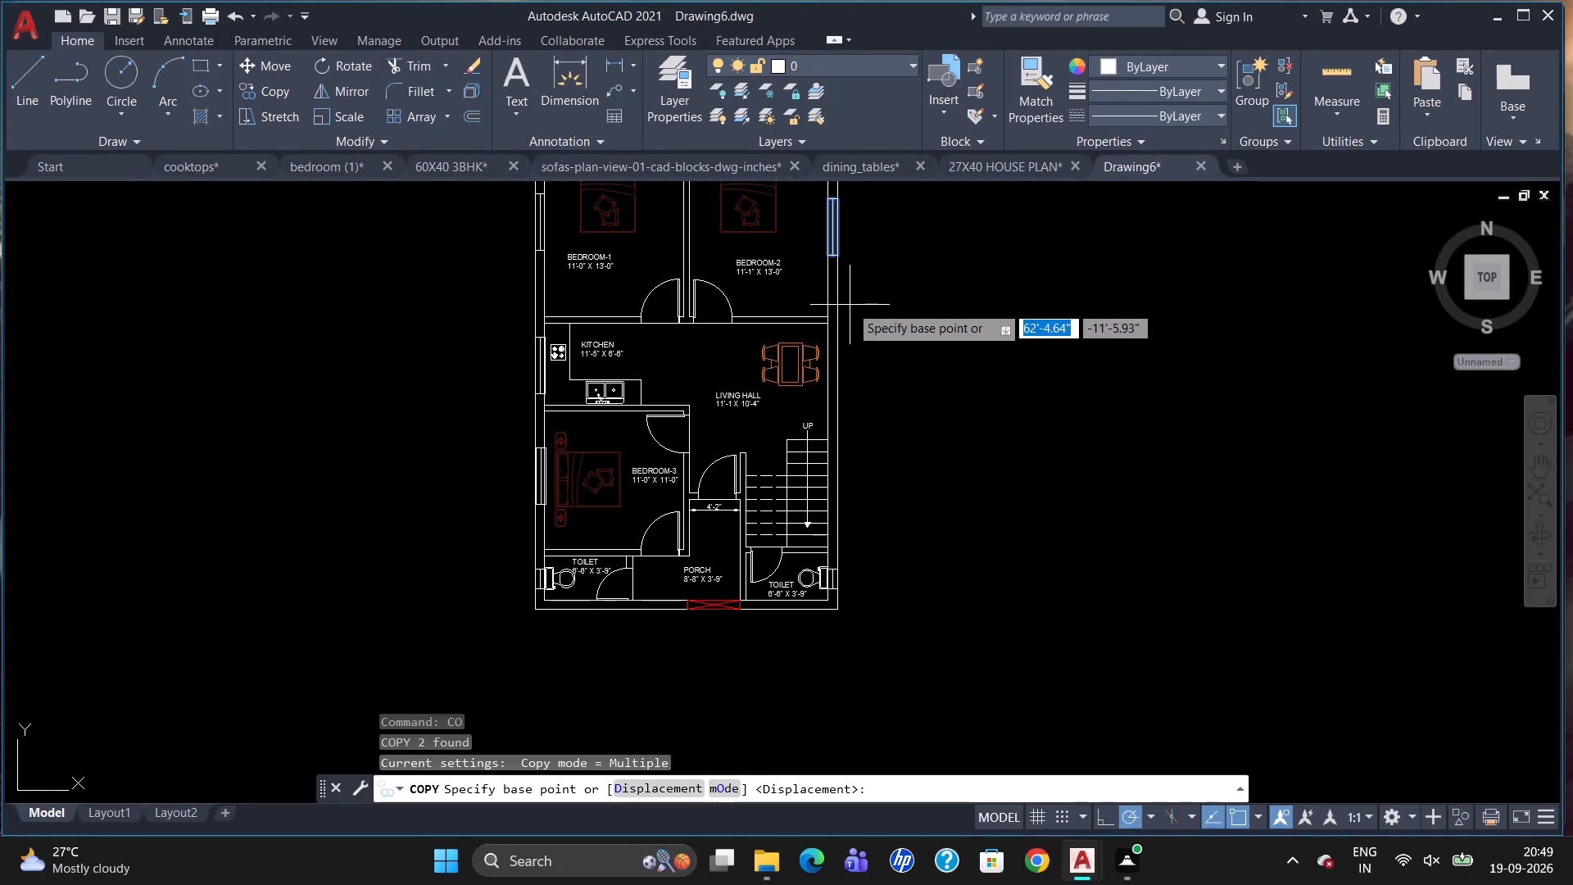
left_click_drag(851, 201, 854, 202)
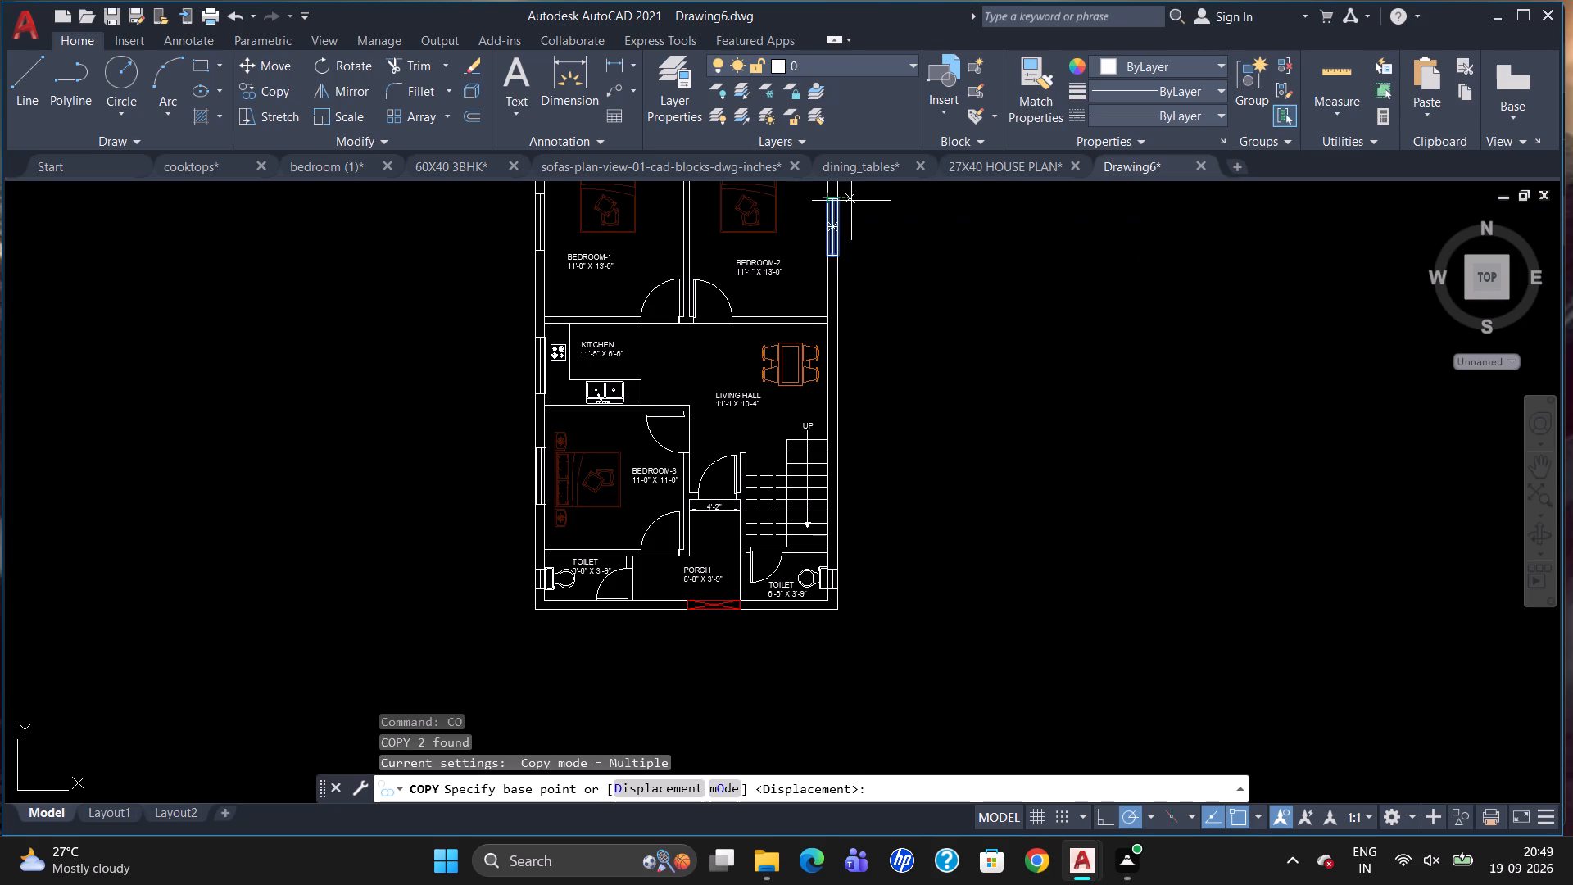
left_click_drag(854, 202, 854, 218)
scroll(825, 363, "up", 3)
scroll(939, 378, "up", 2)
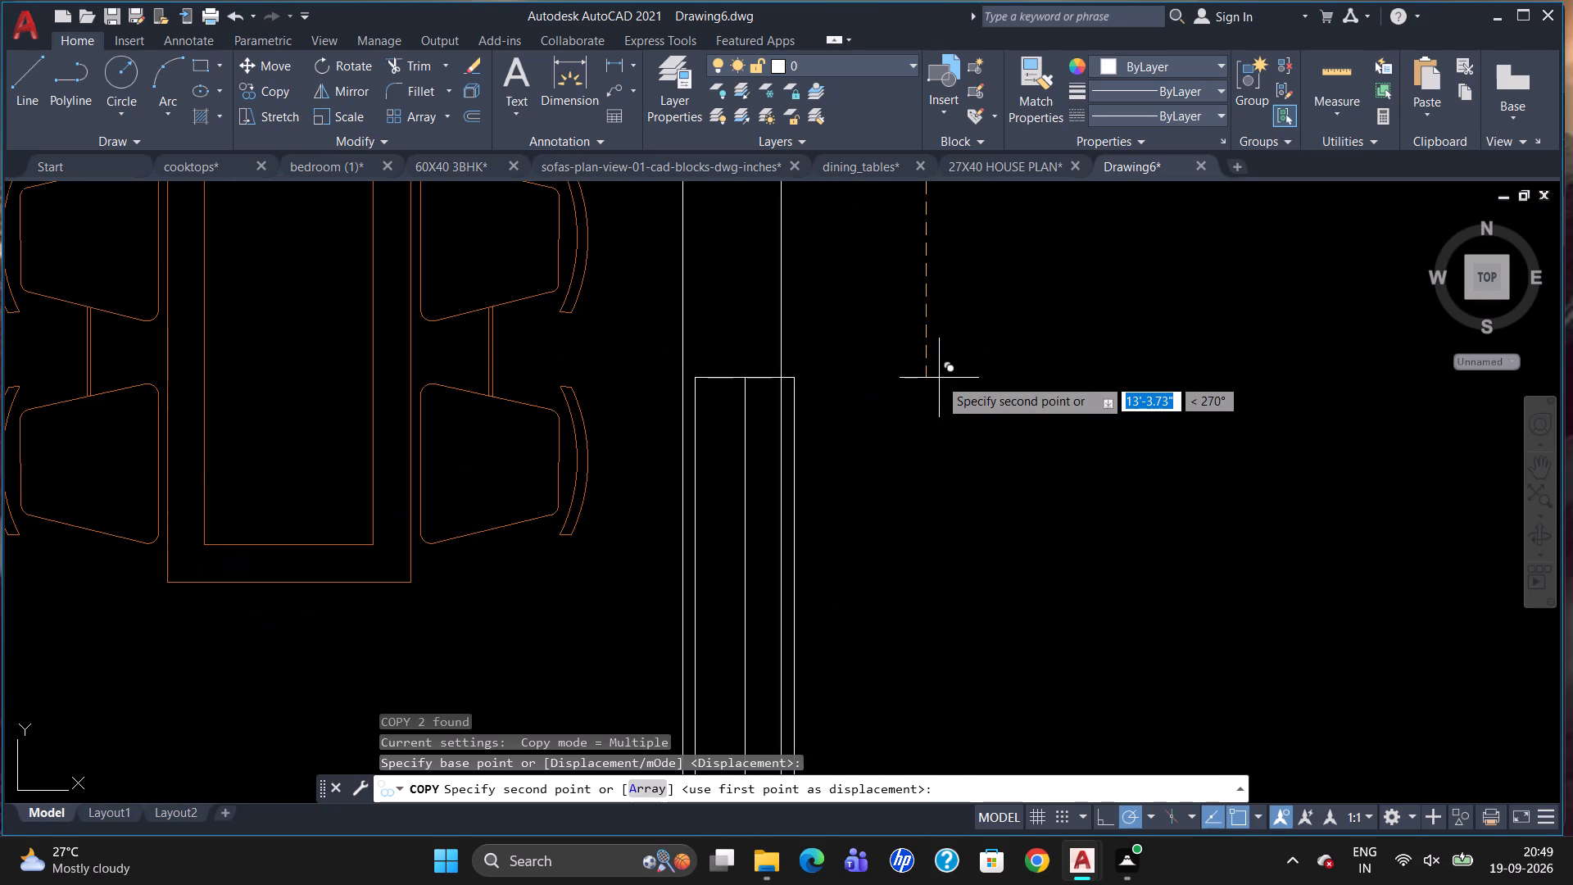
left_click(923, 369)
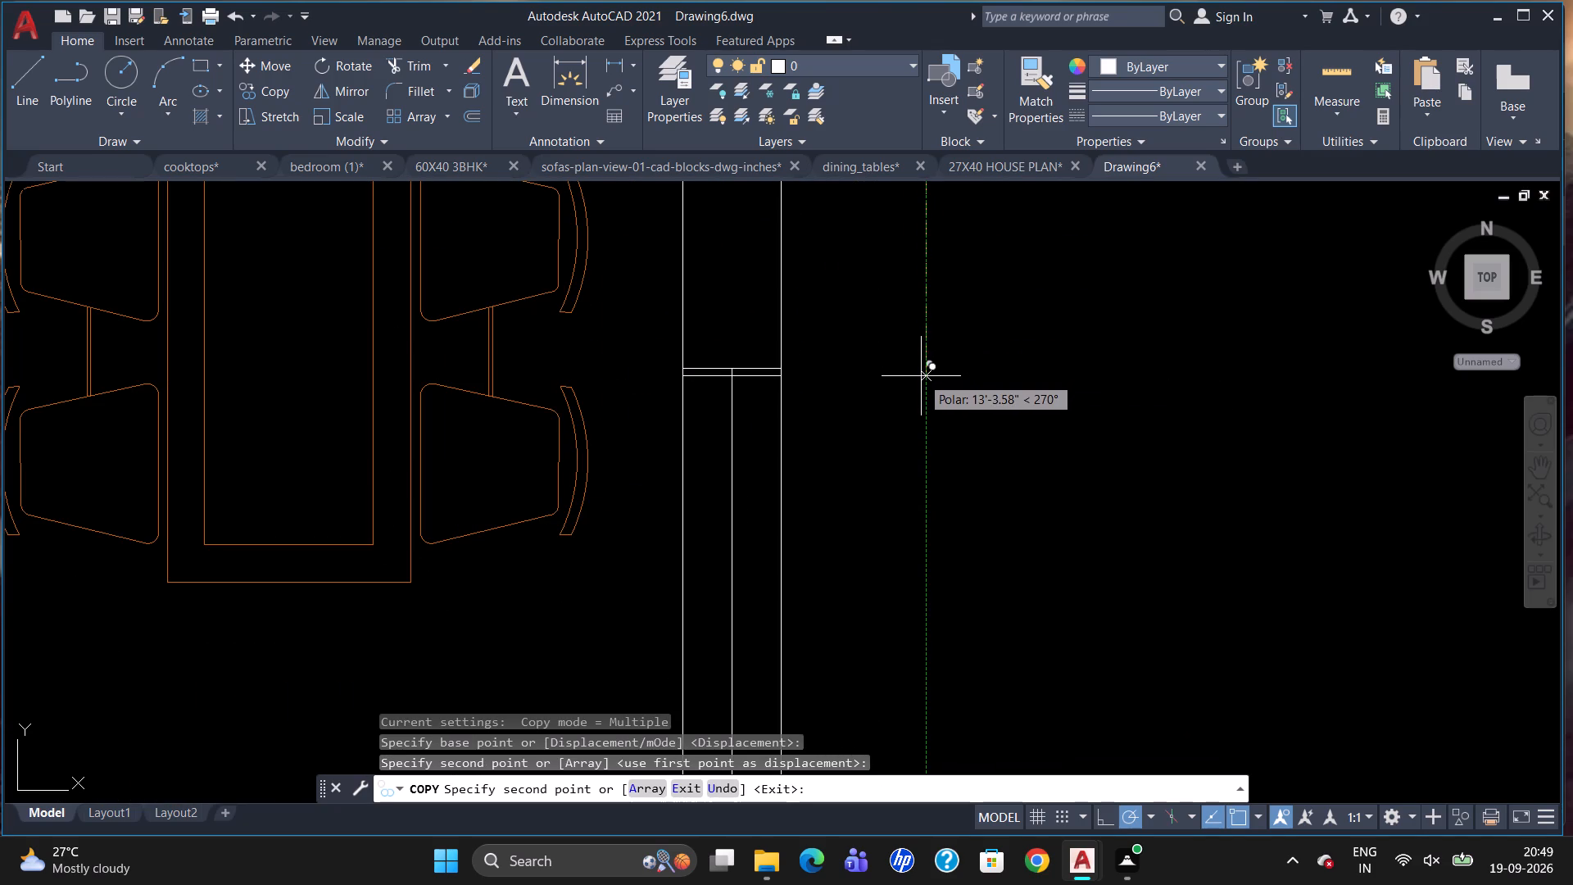
key("Escape")
Create a multiline text box above the plan's north wall, spanning the house width, with 5" text height.
scroll(932, 398, "down", 6)
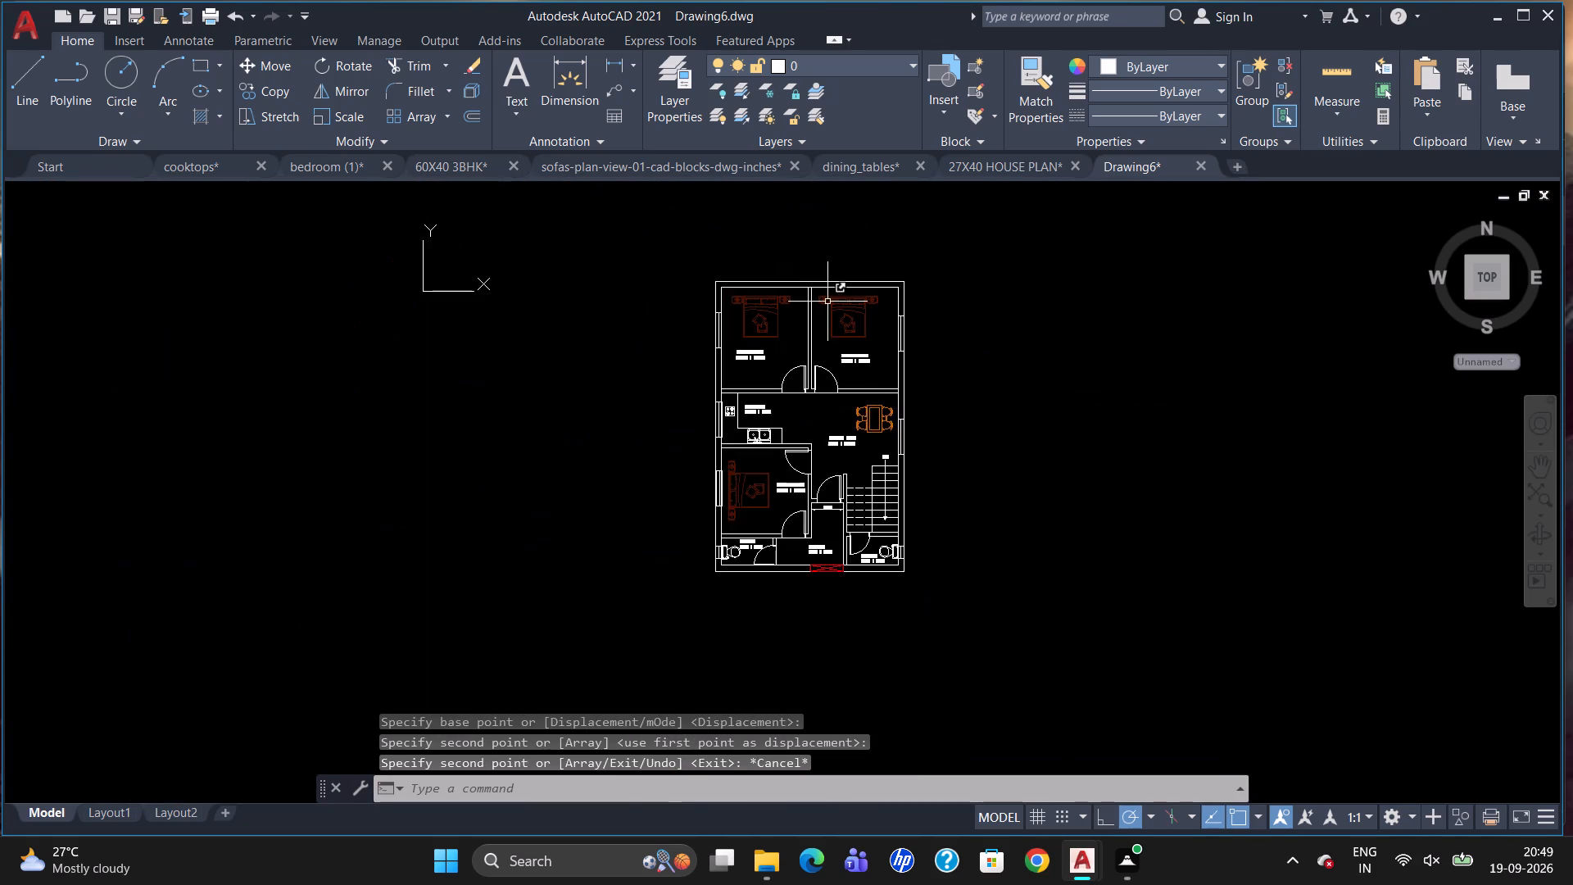
scroll(827, 293, "up", 2)
scroll(820, 216, "up", 1)
scroll(792, 343, "down", 2)
scroll(812, 230, "up", 1)
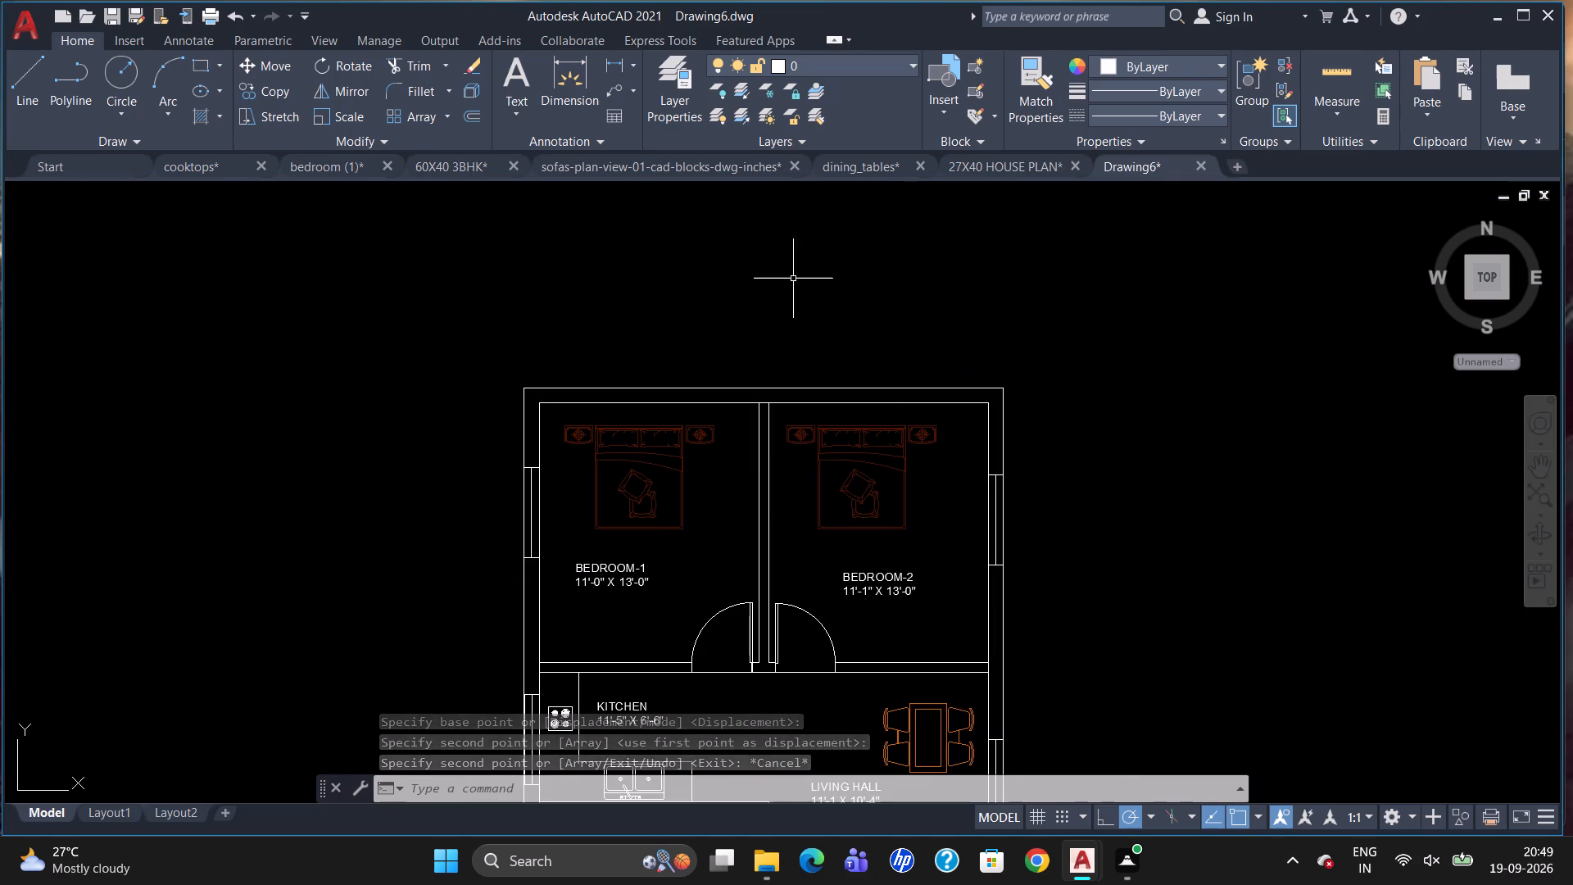
key("t")
key("Return")
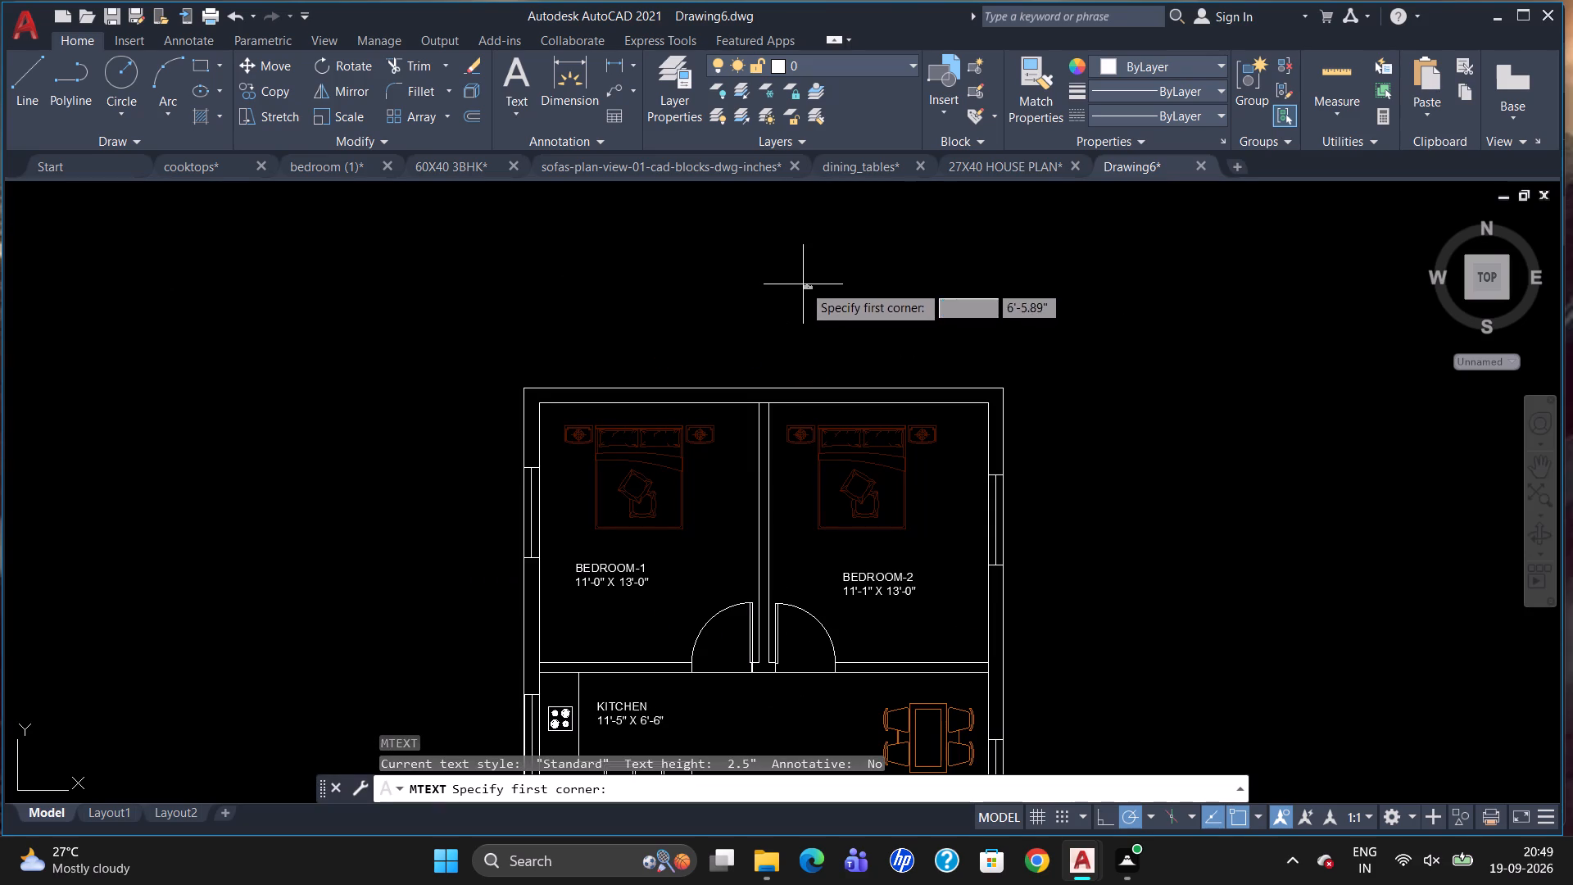
left_click_drag(520, 314, 541, 342)
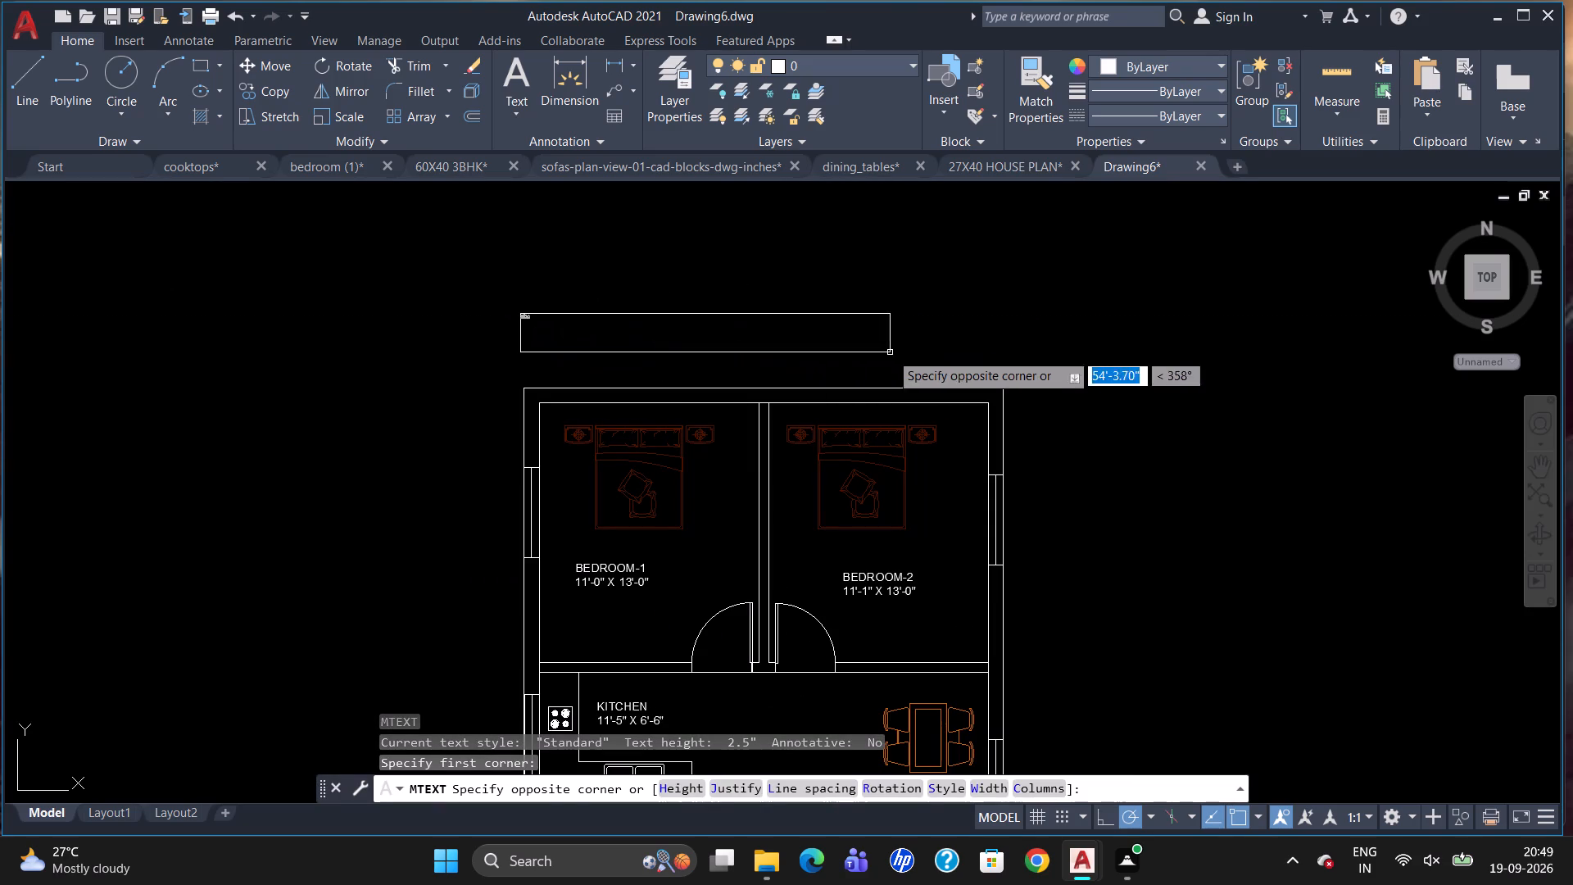
left_click(1013, 343)
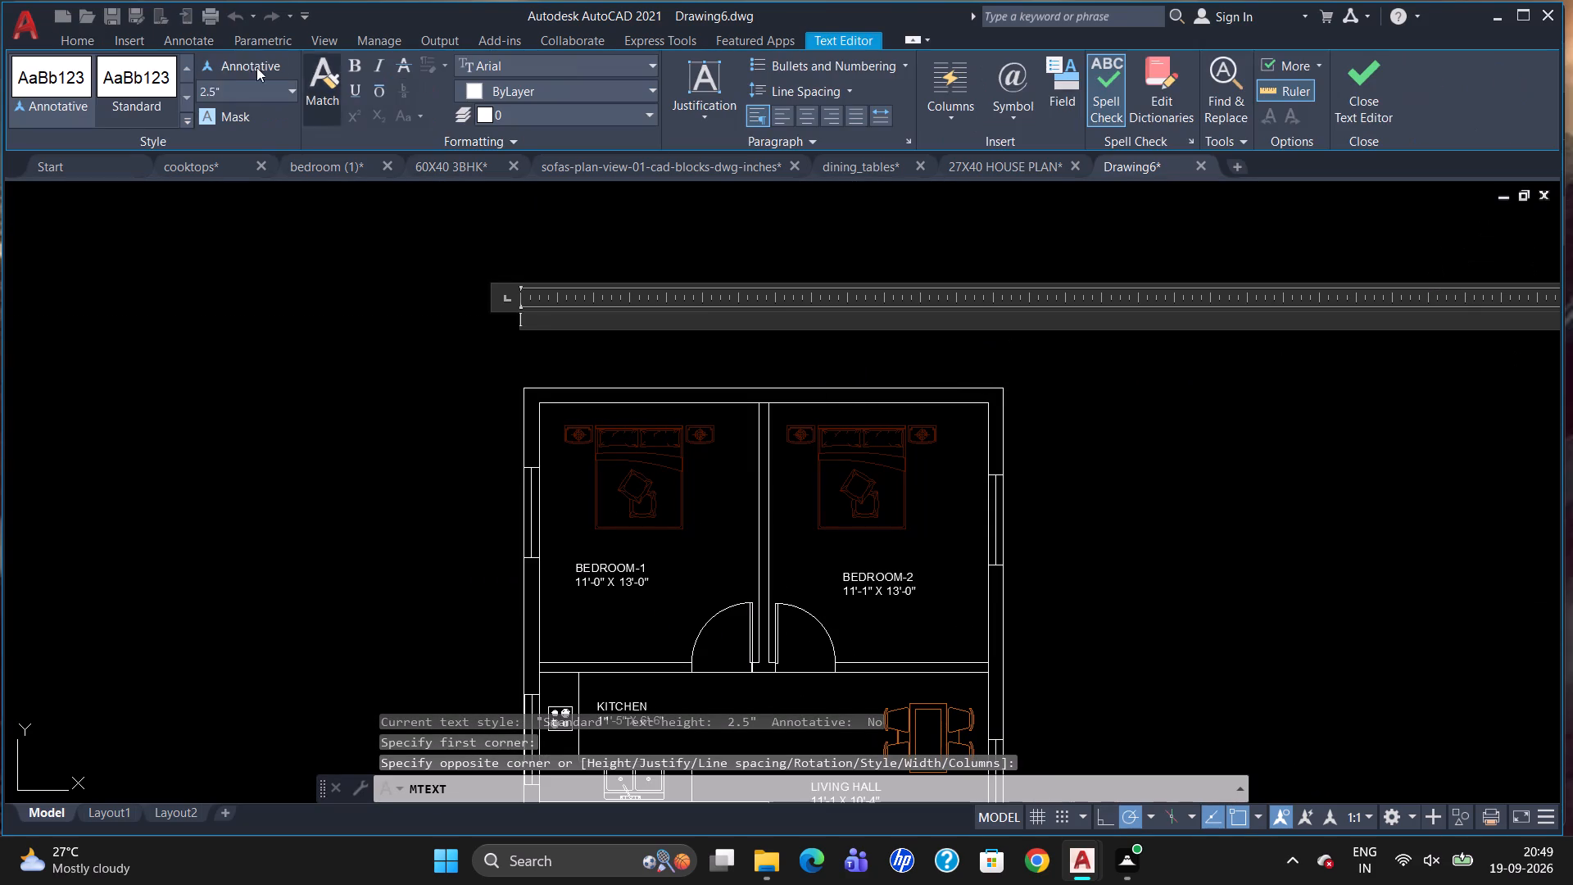
left_click(256, 85)
key("BackSpace")
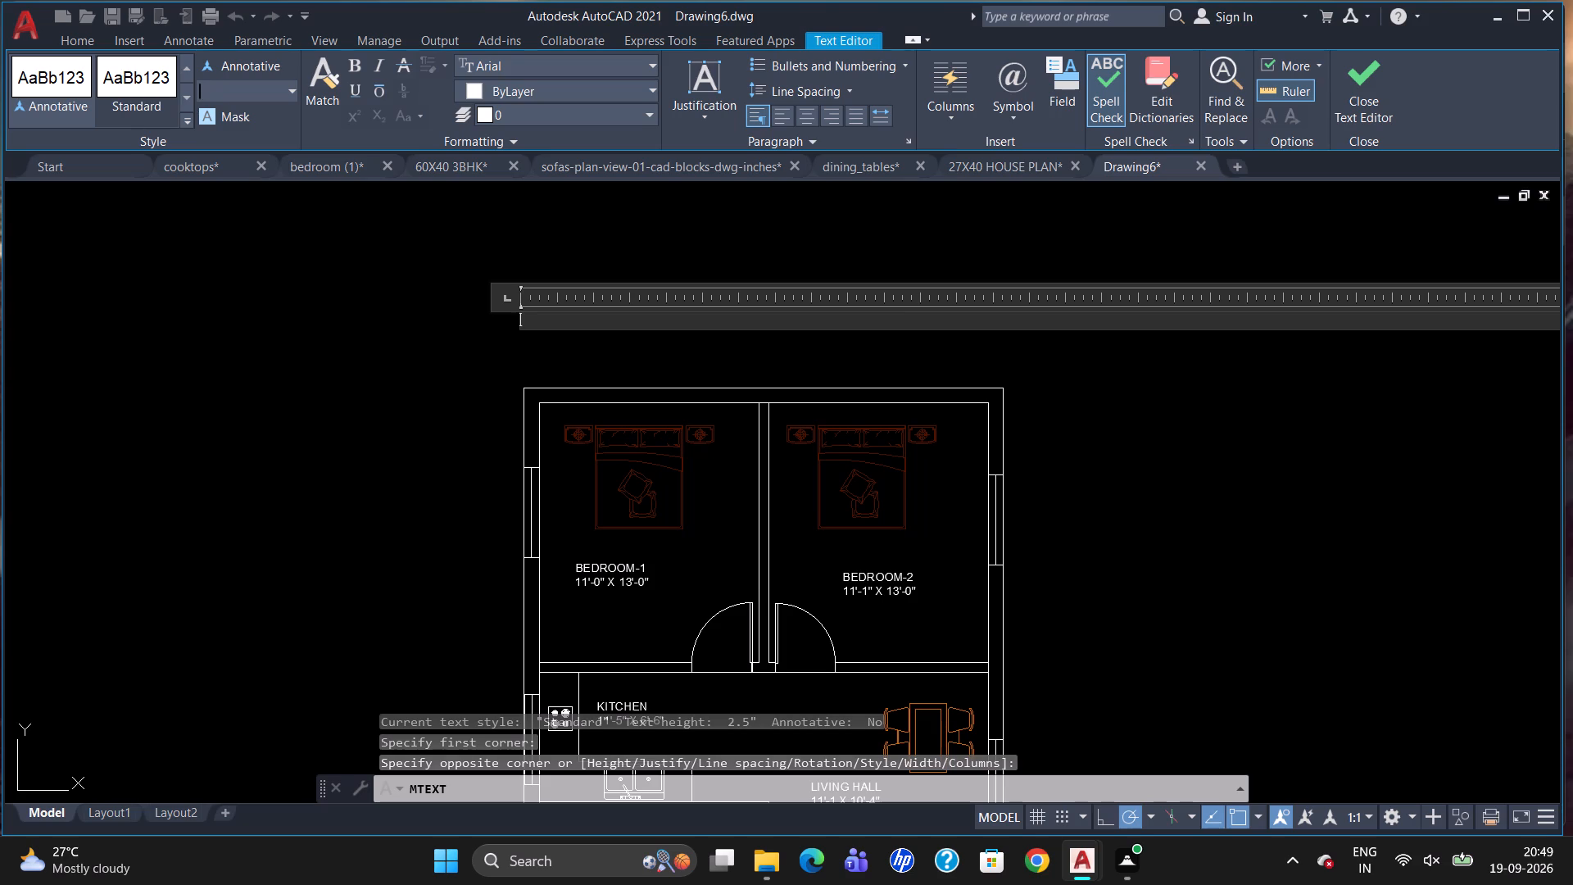
key("5")
key("Return")
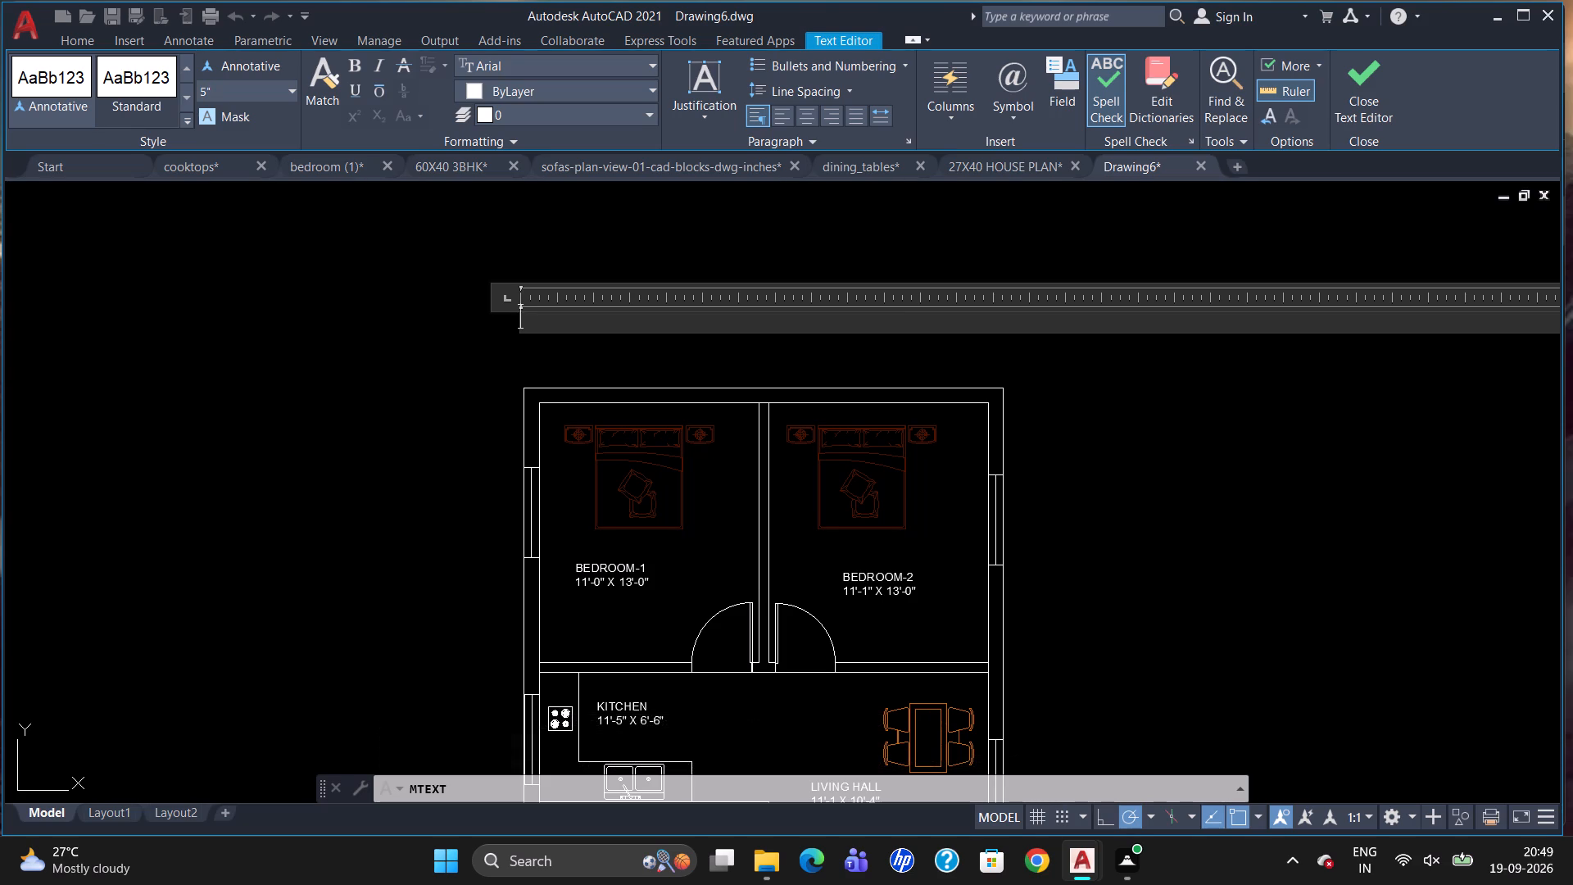
Enter the plan title "24X37 (888 sq ft) House Plan - West Face - FP1323" in the open text box and finish the text.
key("2")
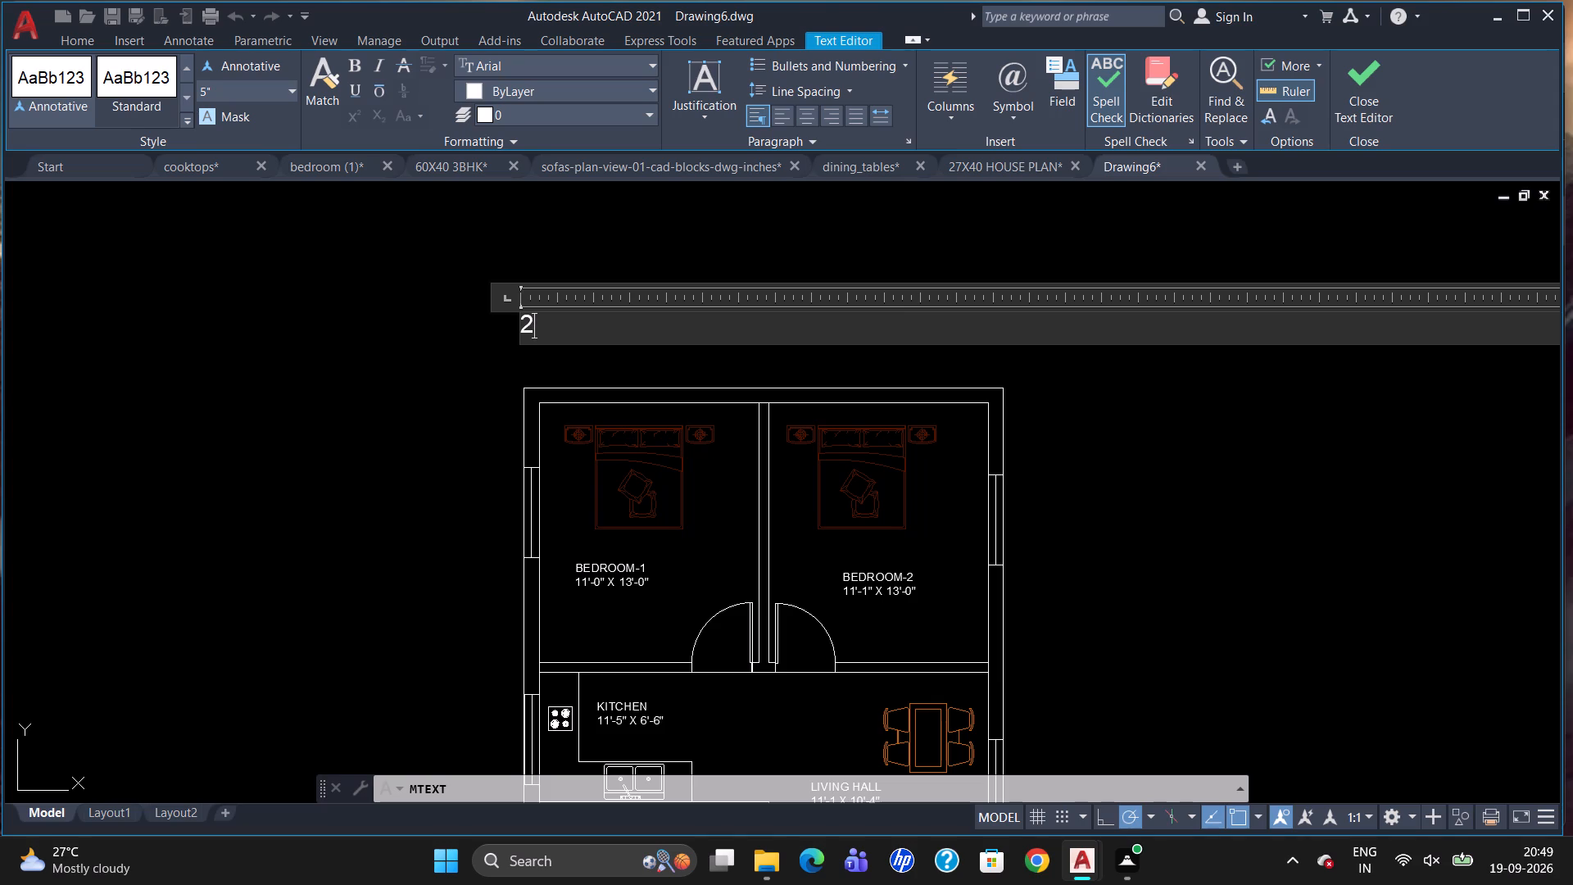
type("4X3")
key("7")
key("space")
key("shift+parenleft")
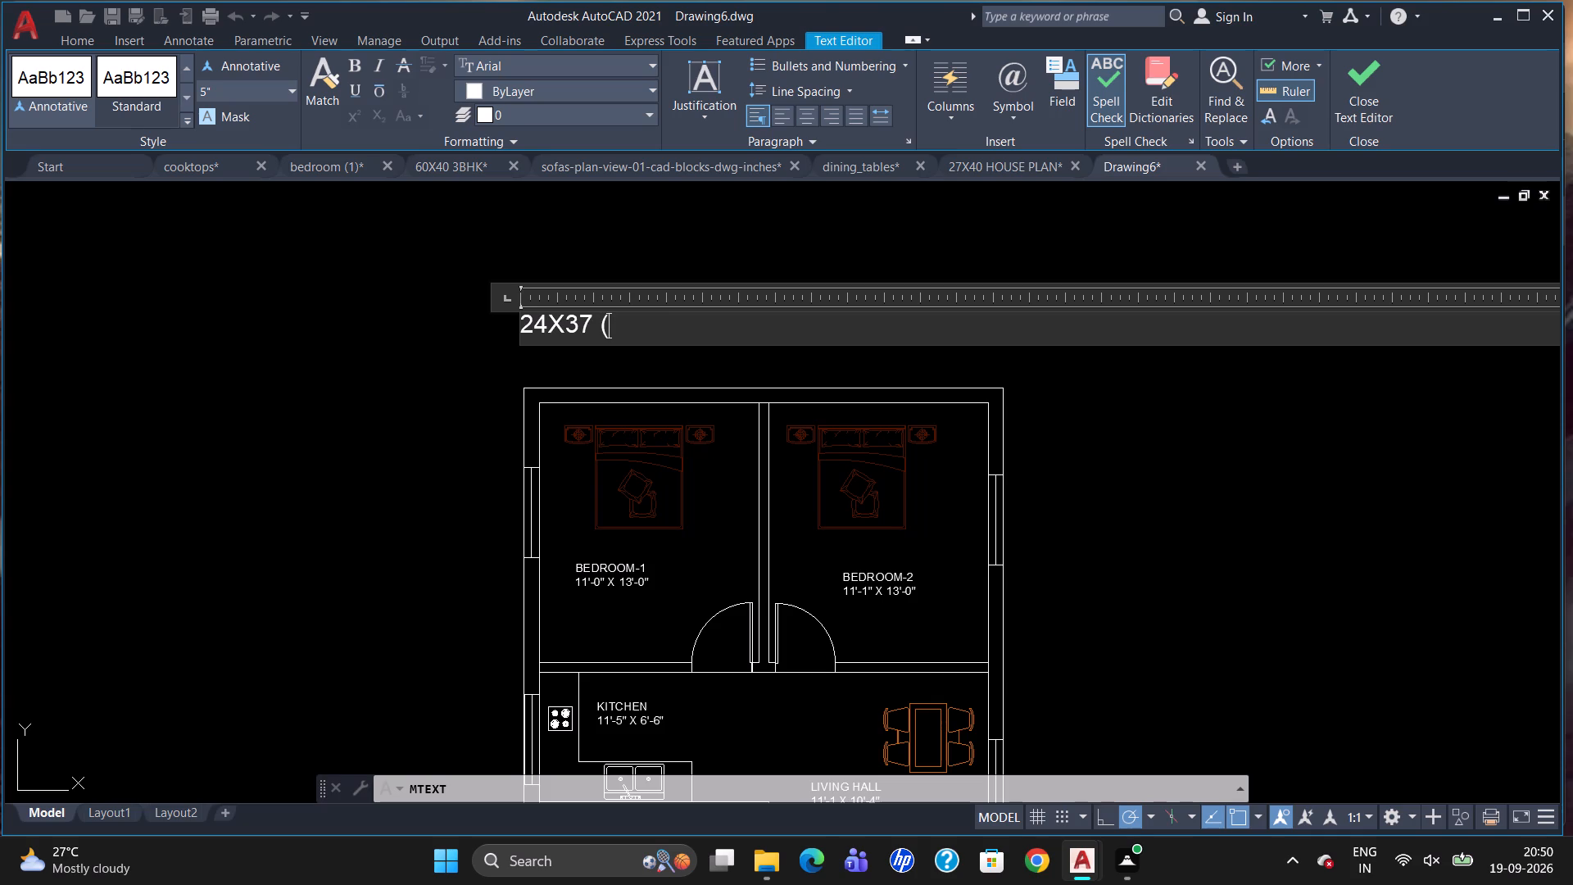
type("888")
key("space")
type("sq ft)")
key("space")
key("h")
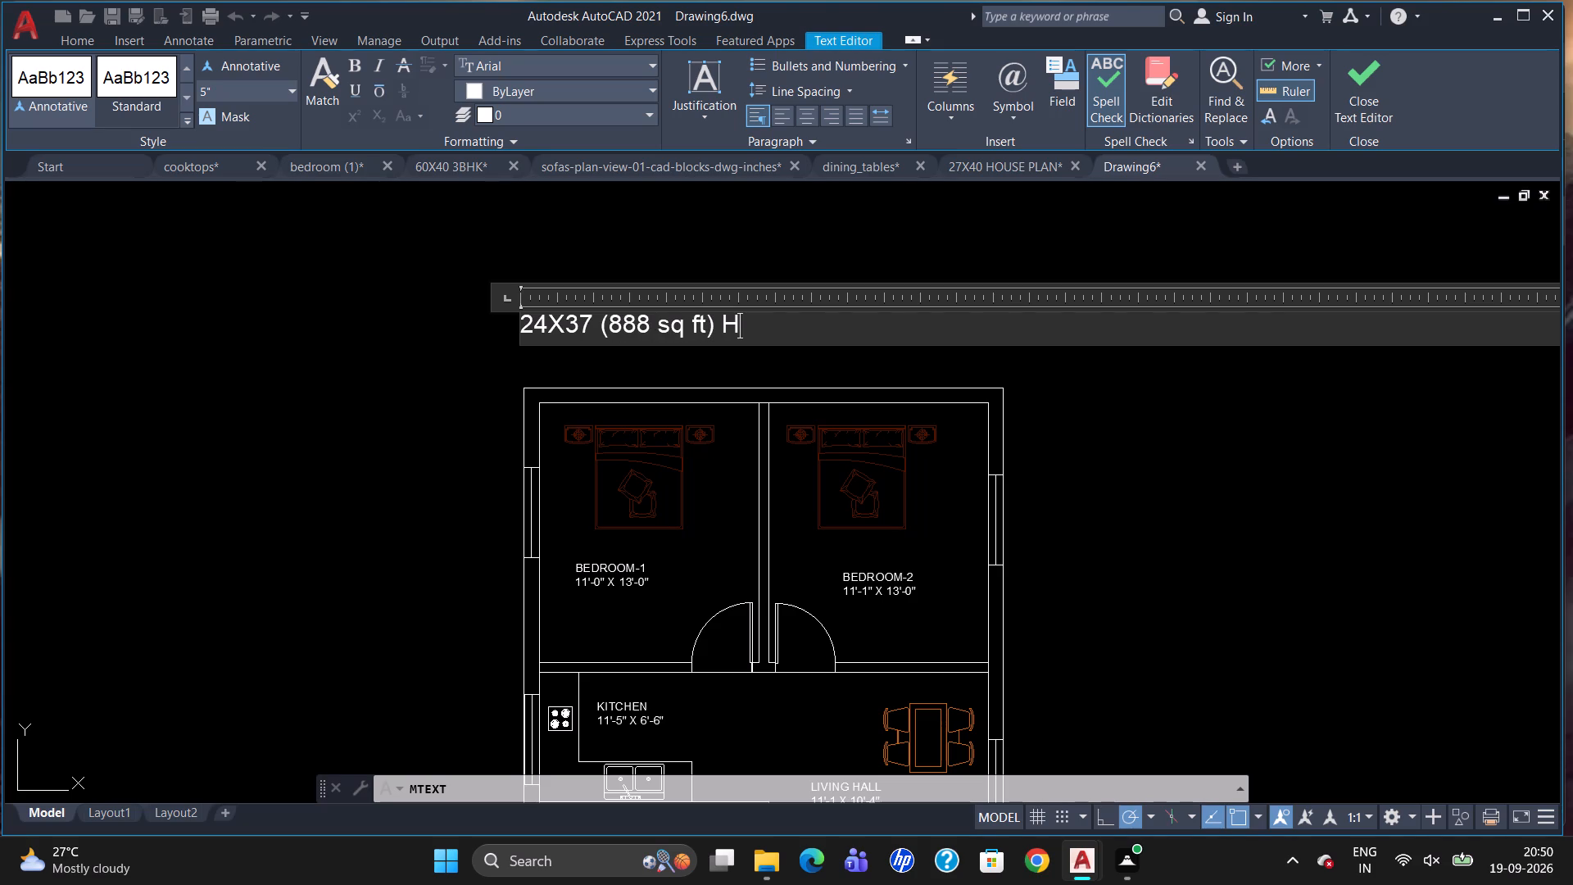
type("ouse")
key("space")
key("p")
type("la")
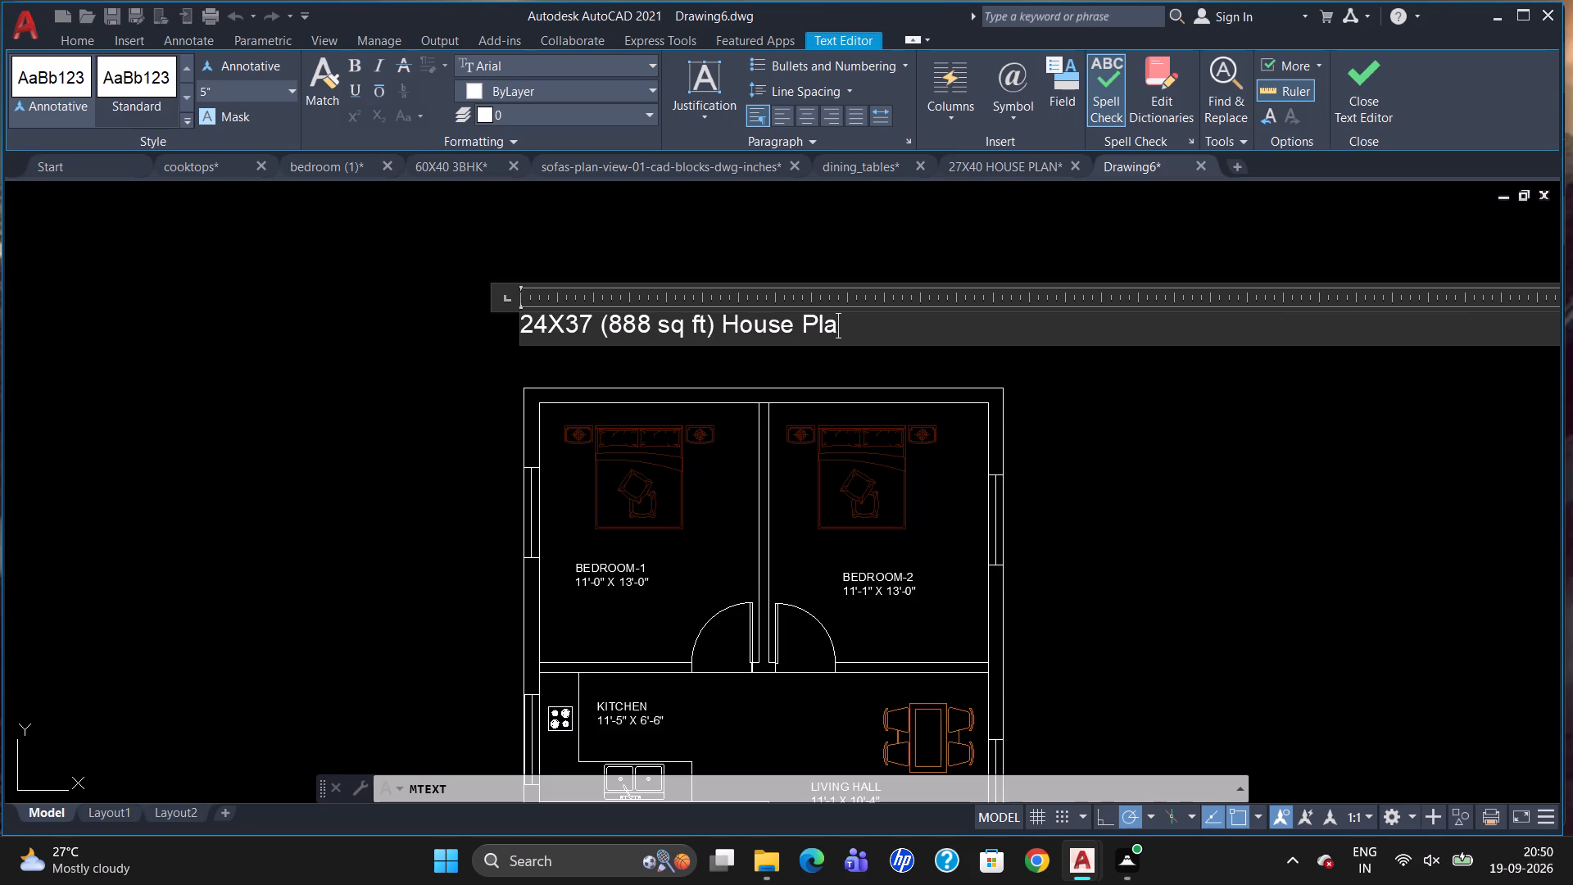
type("n -")
key("space")
key("n")
key("BackSpace")
key("w")
type("est")
key("space")
key("f")
key("a")
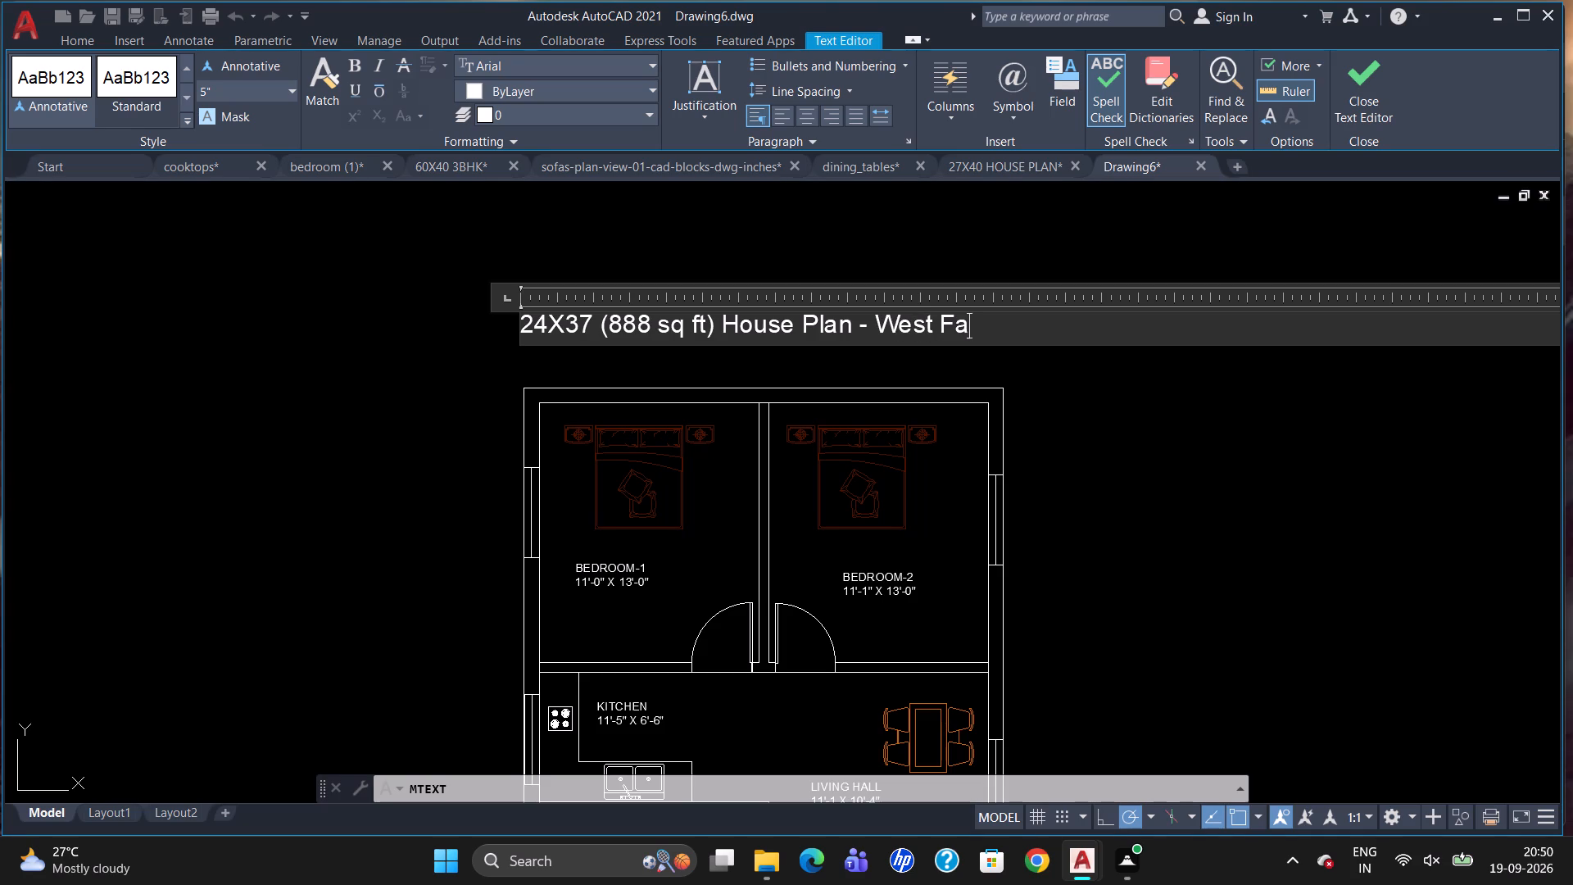
type("ce -")
key("space")
type("FP")
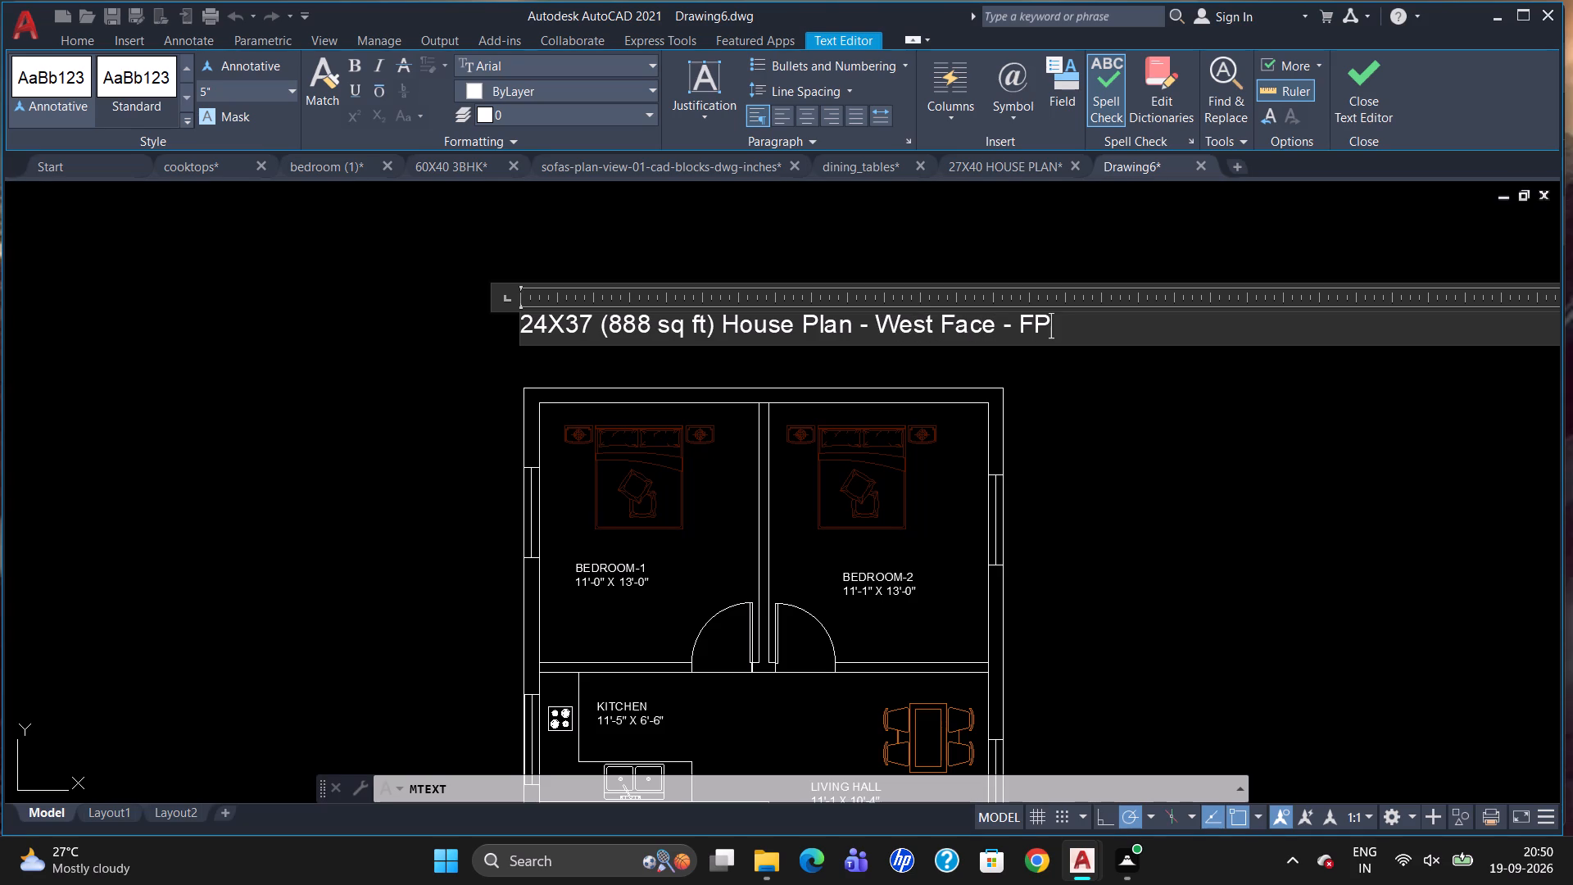
type("1323")
left_click(387, 352)
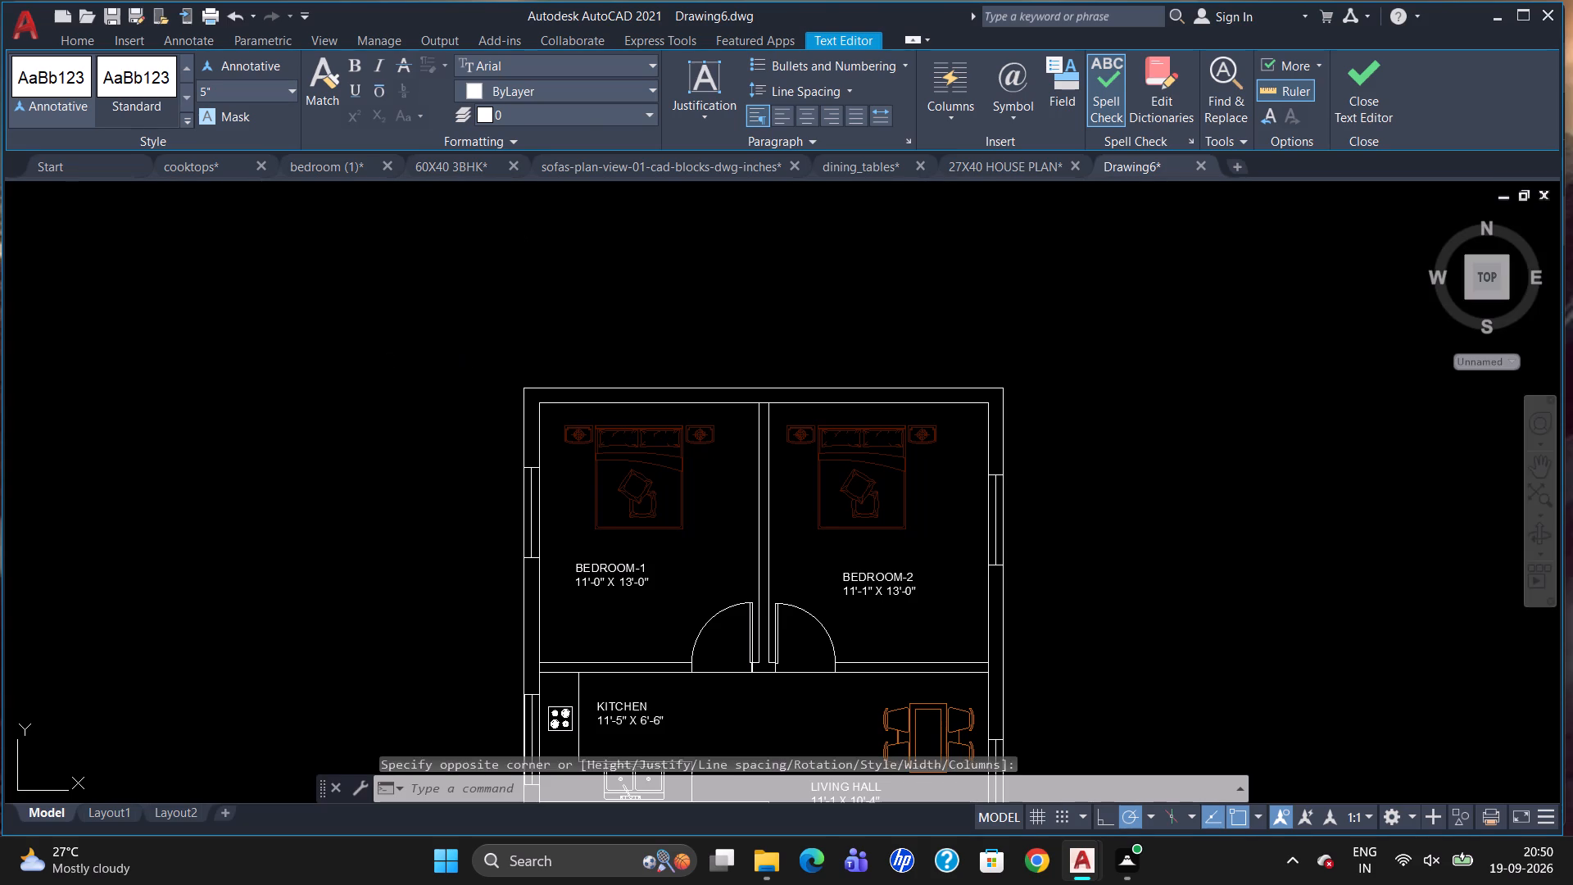
Move the plan title east and slightly down so it sits roughly centred above the house's north wall.
left_click(609, 320)
scroll(601, 320, "up", 1)
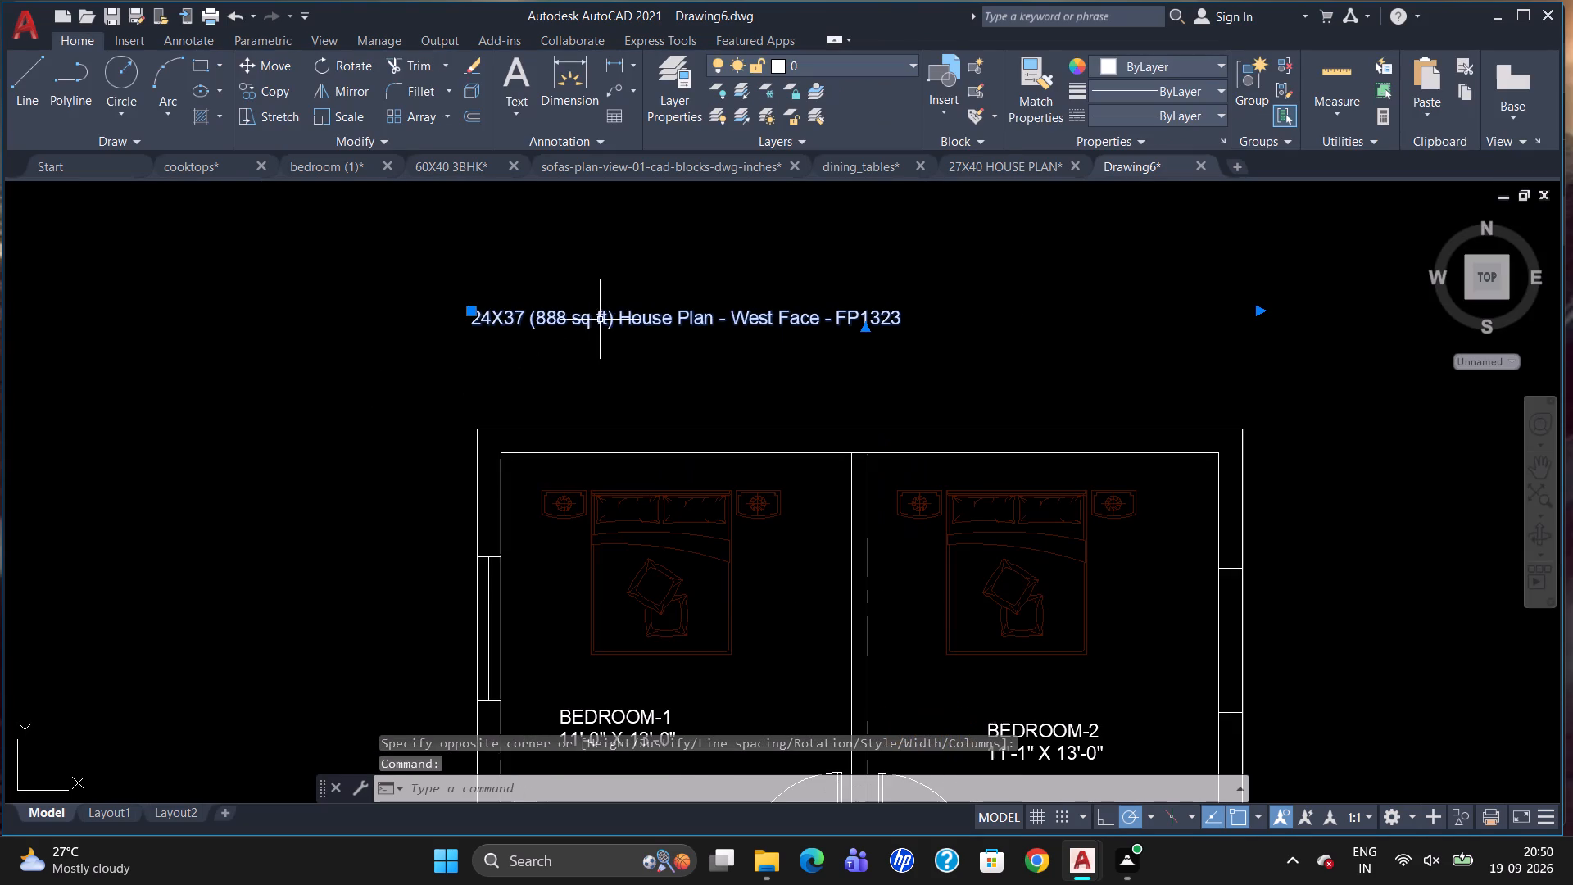
left_click(469, 311)
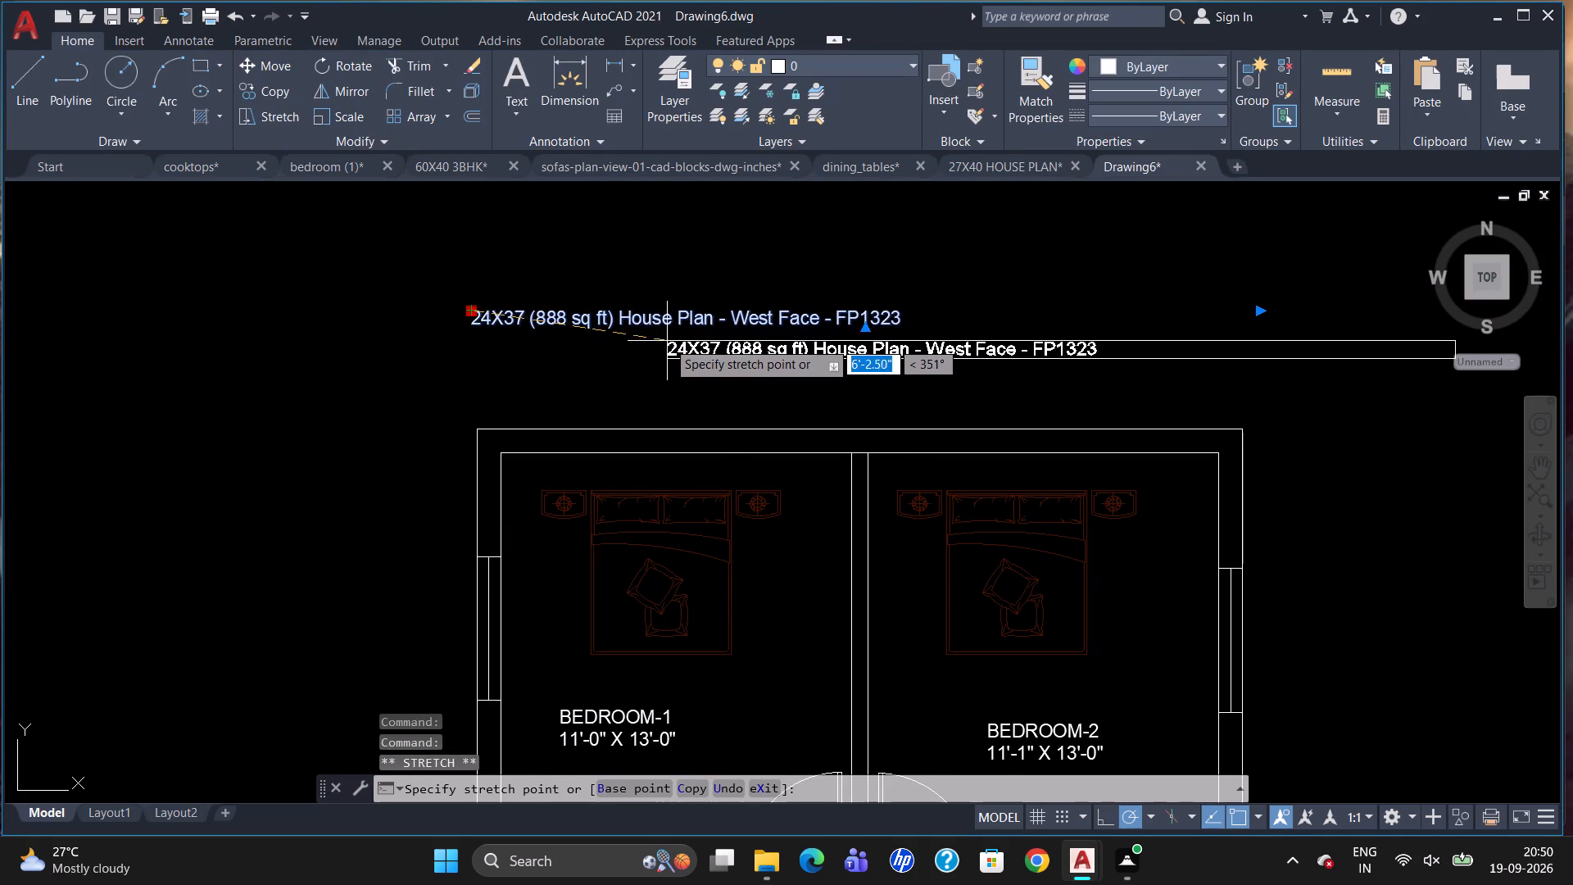
left_click(670, 341)
key("Escape")
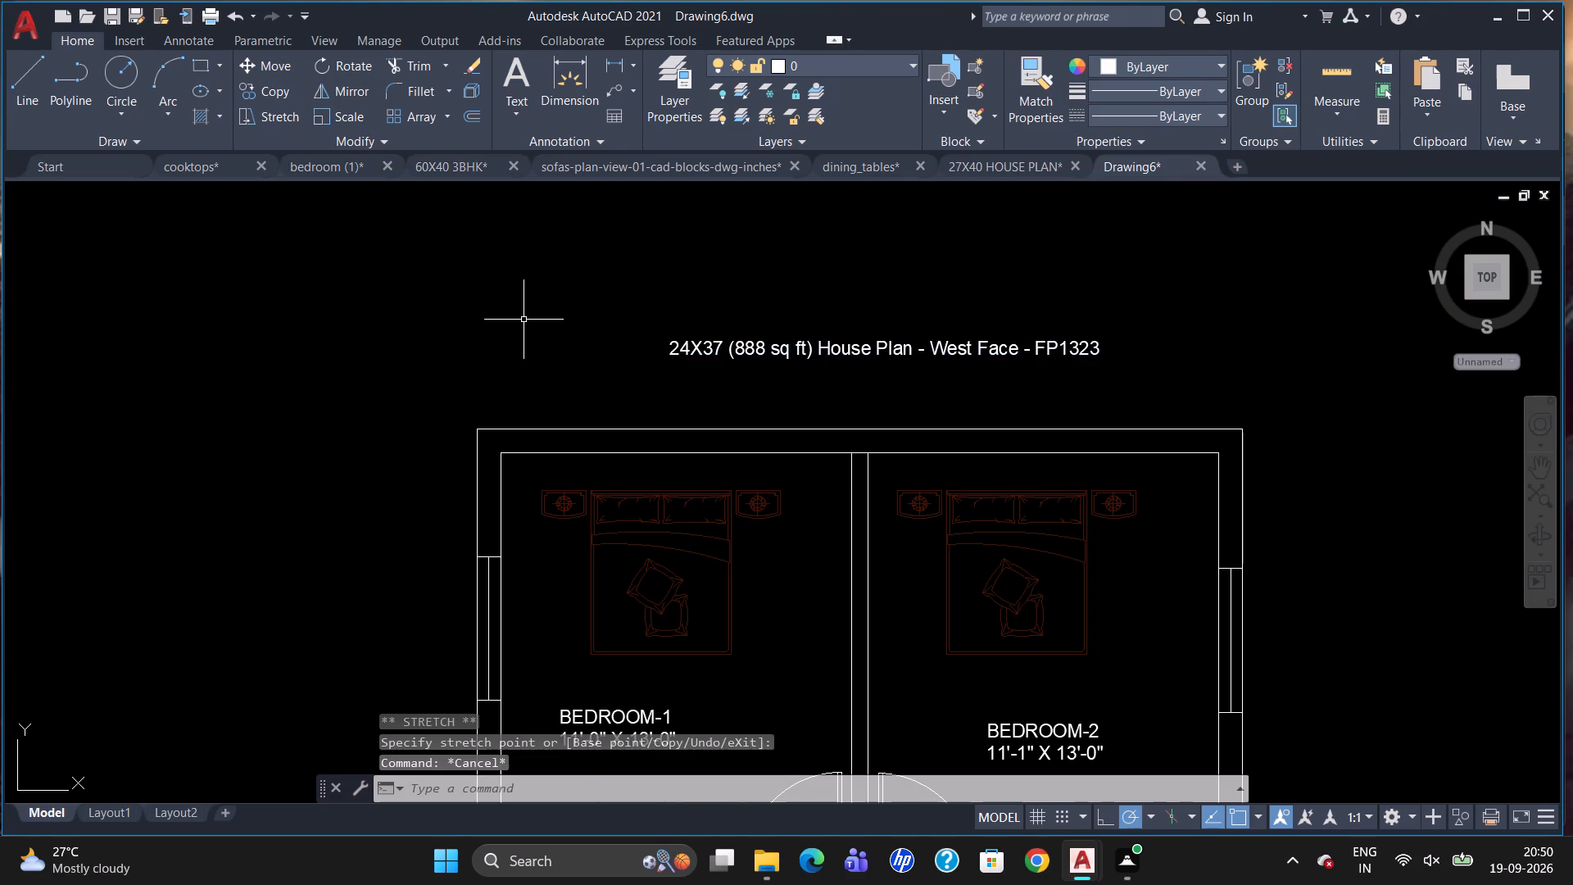
Add a linear dimension of the house's overall width between the north wall's outer corners, placed between the wall and title.
type("DLI")
key("Return")
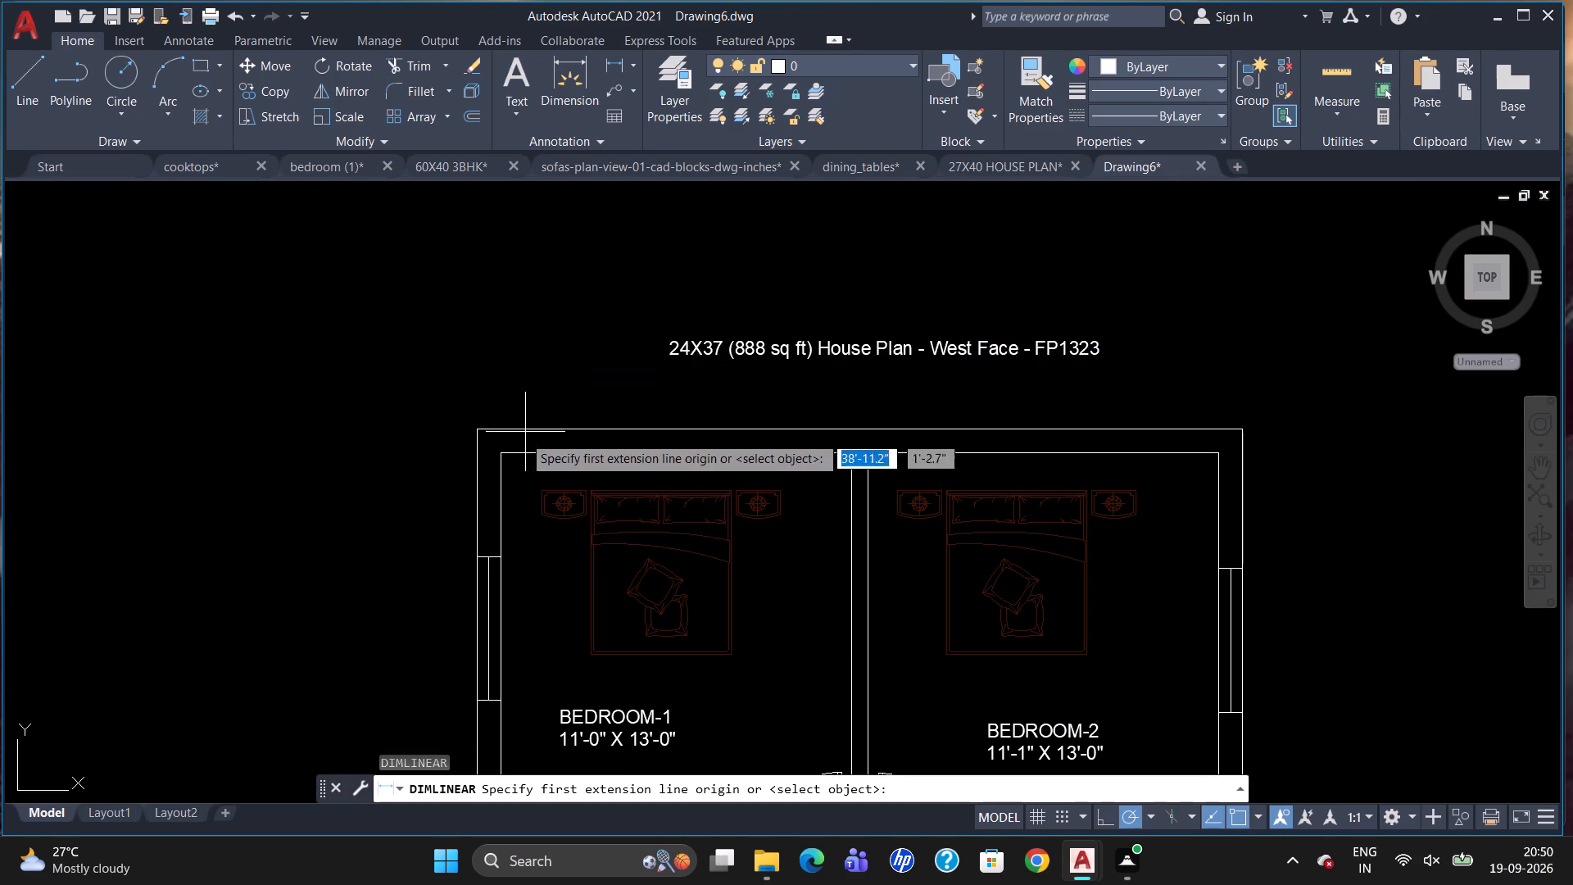
left_click(485, 428)
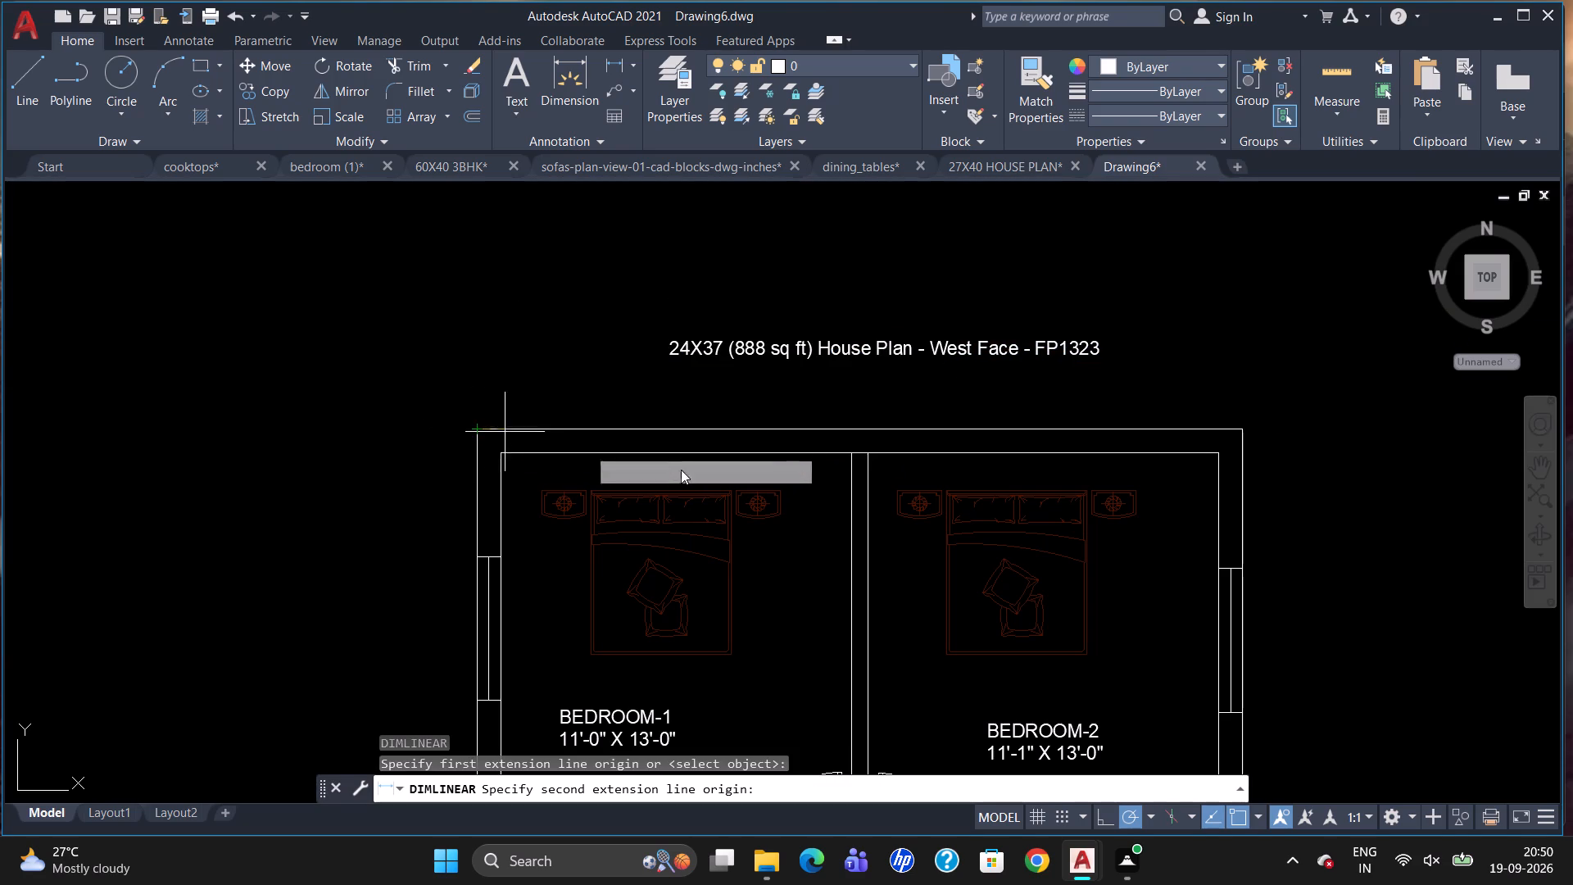
left_click(1252, 433)
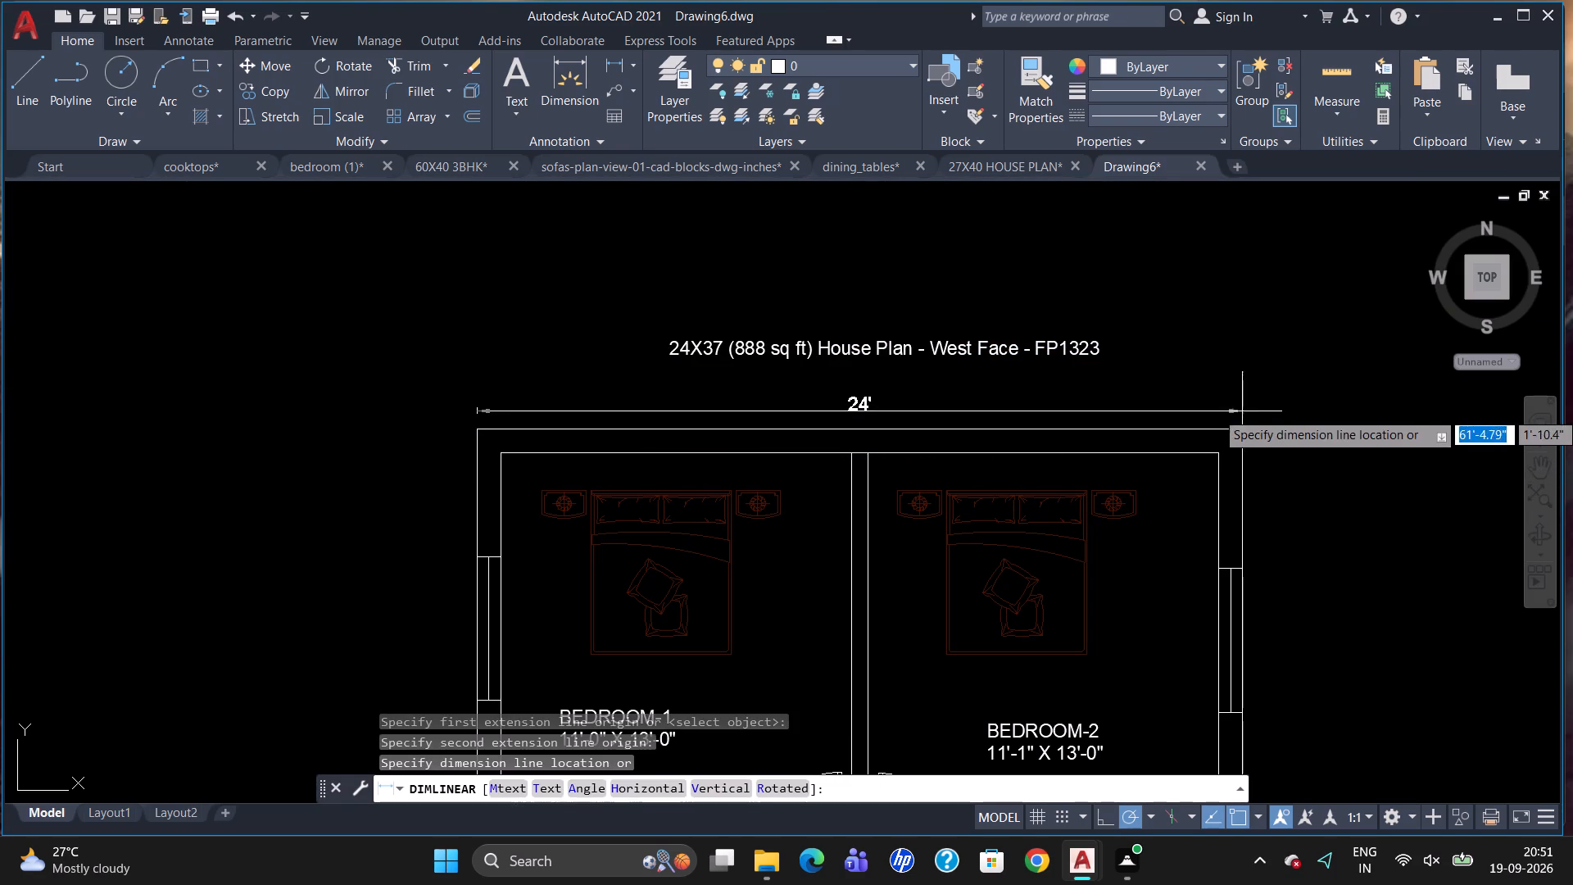
left_click(1249, 411)
Move the plan title about 7" straight down, closer to the overall width dimension.
left_click(1068, 353)
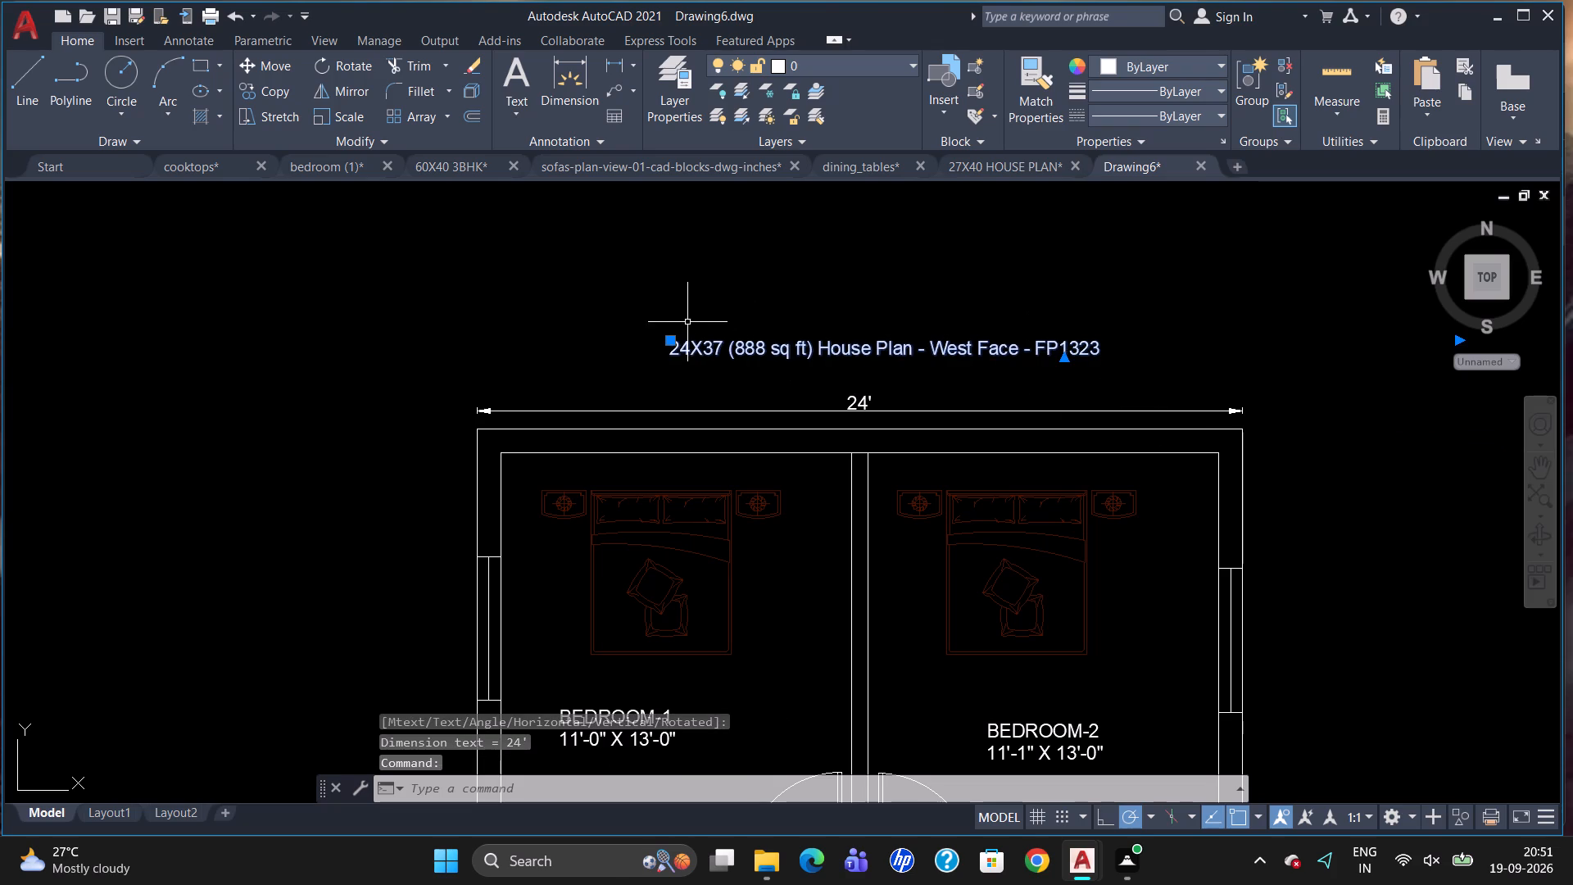
left_click(672, 338)
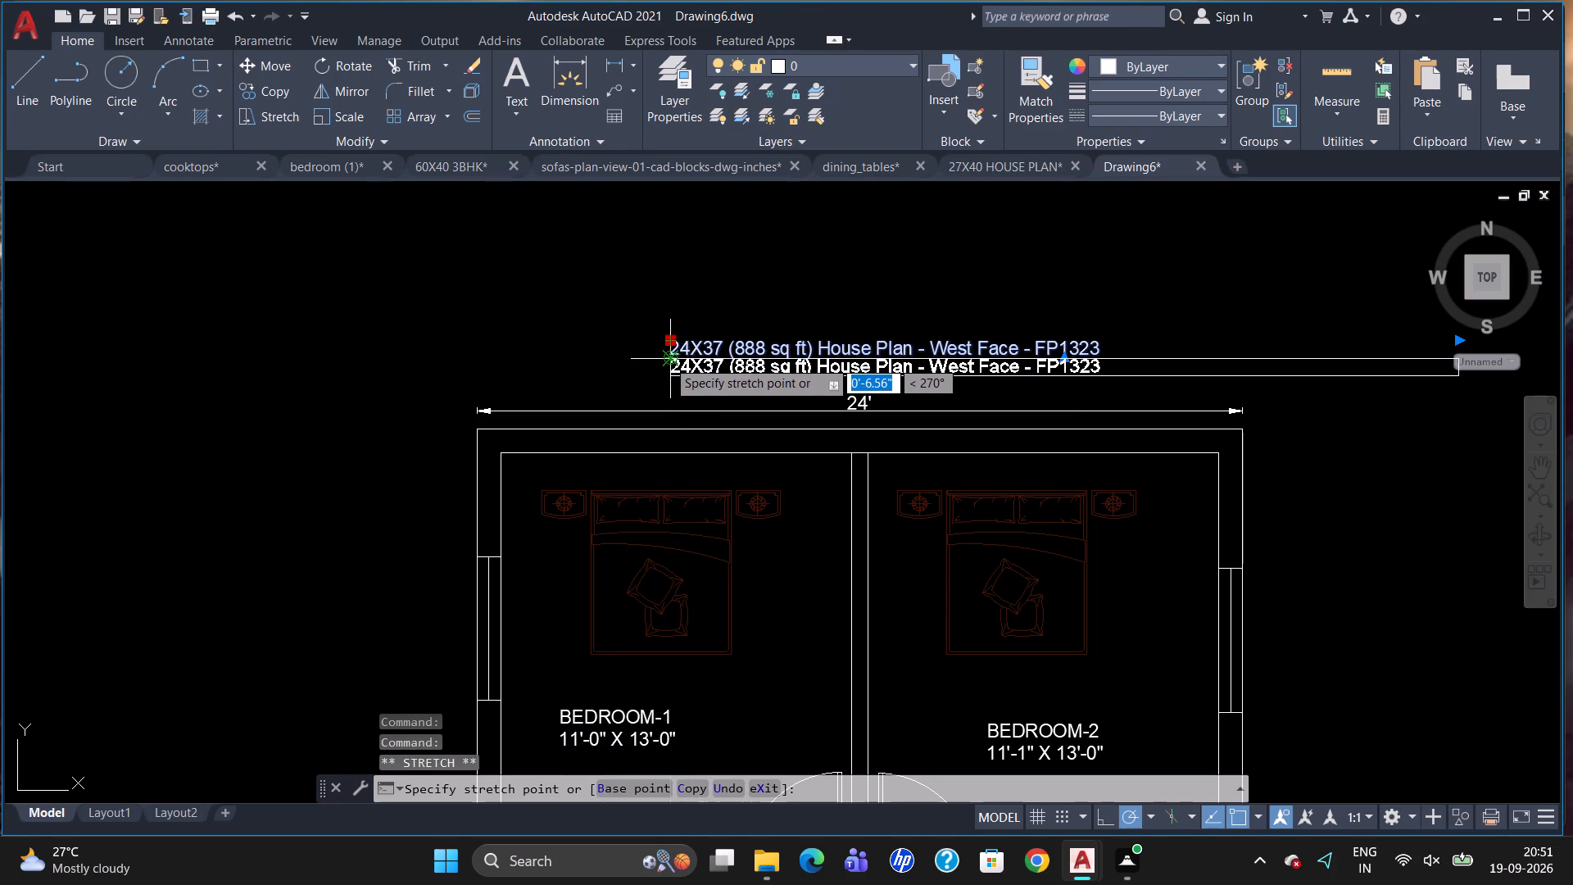
left_click(670, 361)
scroll(879, 289, "down", 2)
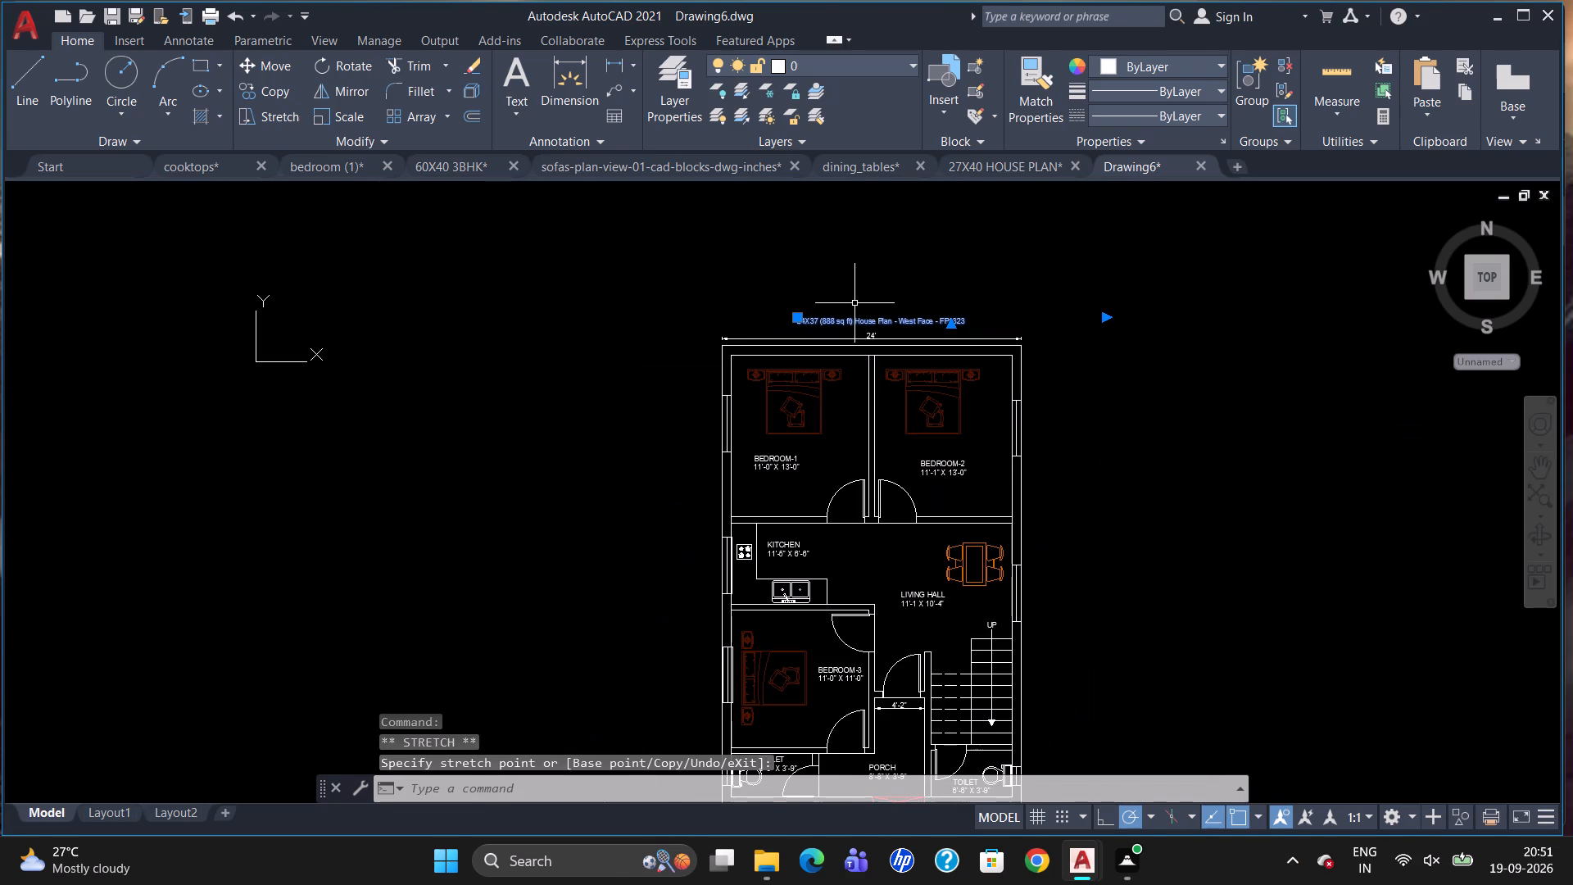
key("Escape")
Add a linear dimension of the house's overall length between the east wall's outer corners, placed just outside that wall.
type("DLI")
key("Return")
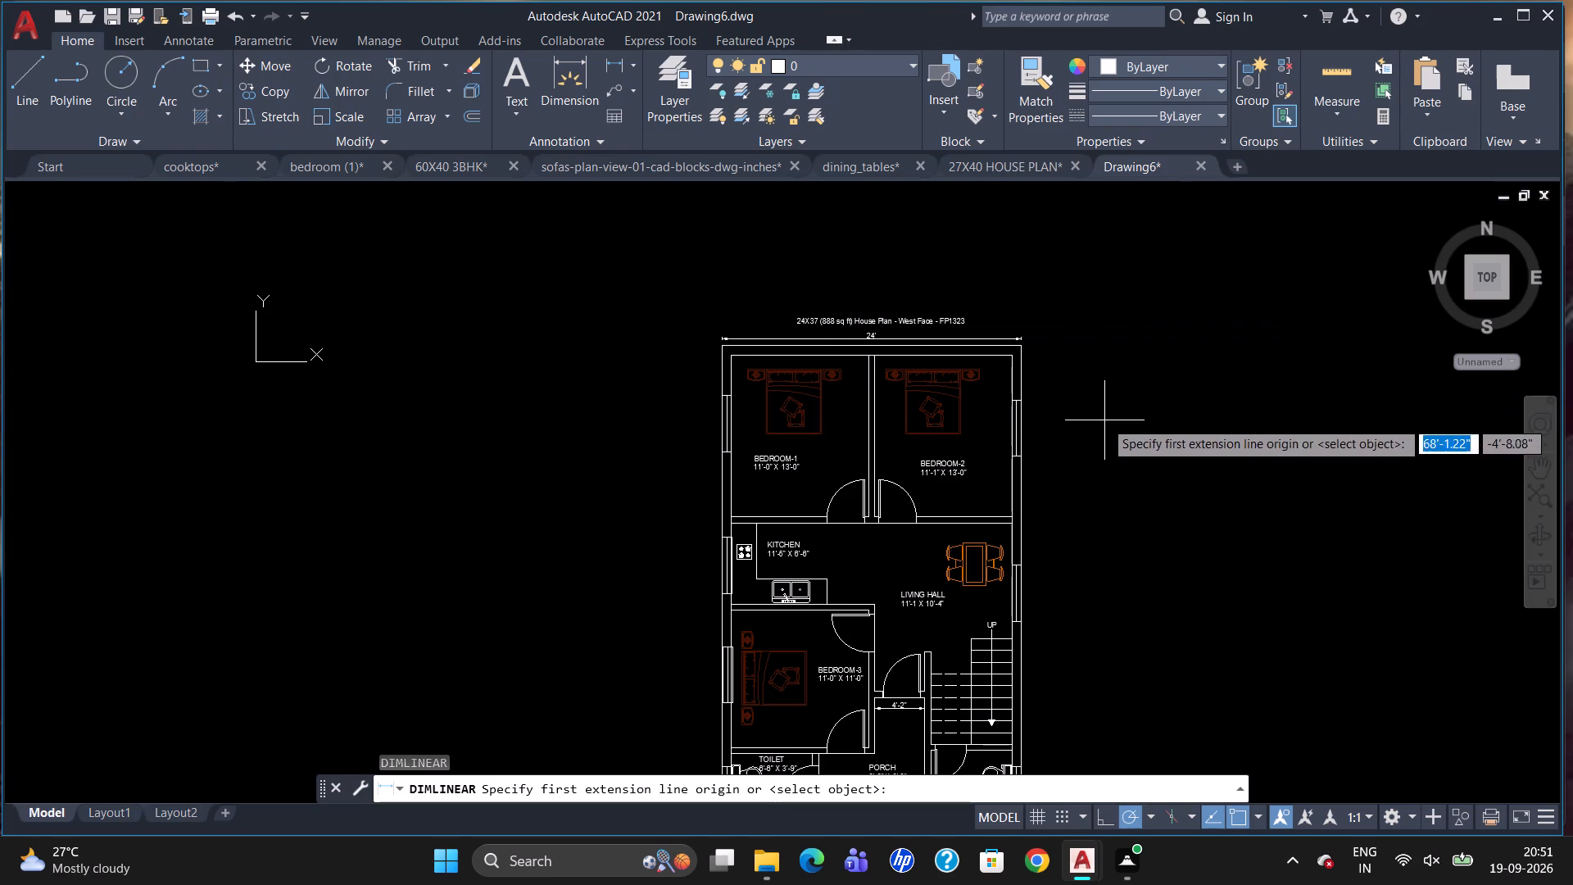
scroll(1072, 388, "up", 2)
left_click_drag(960, 291, 969, 298)
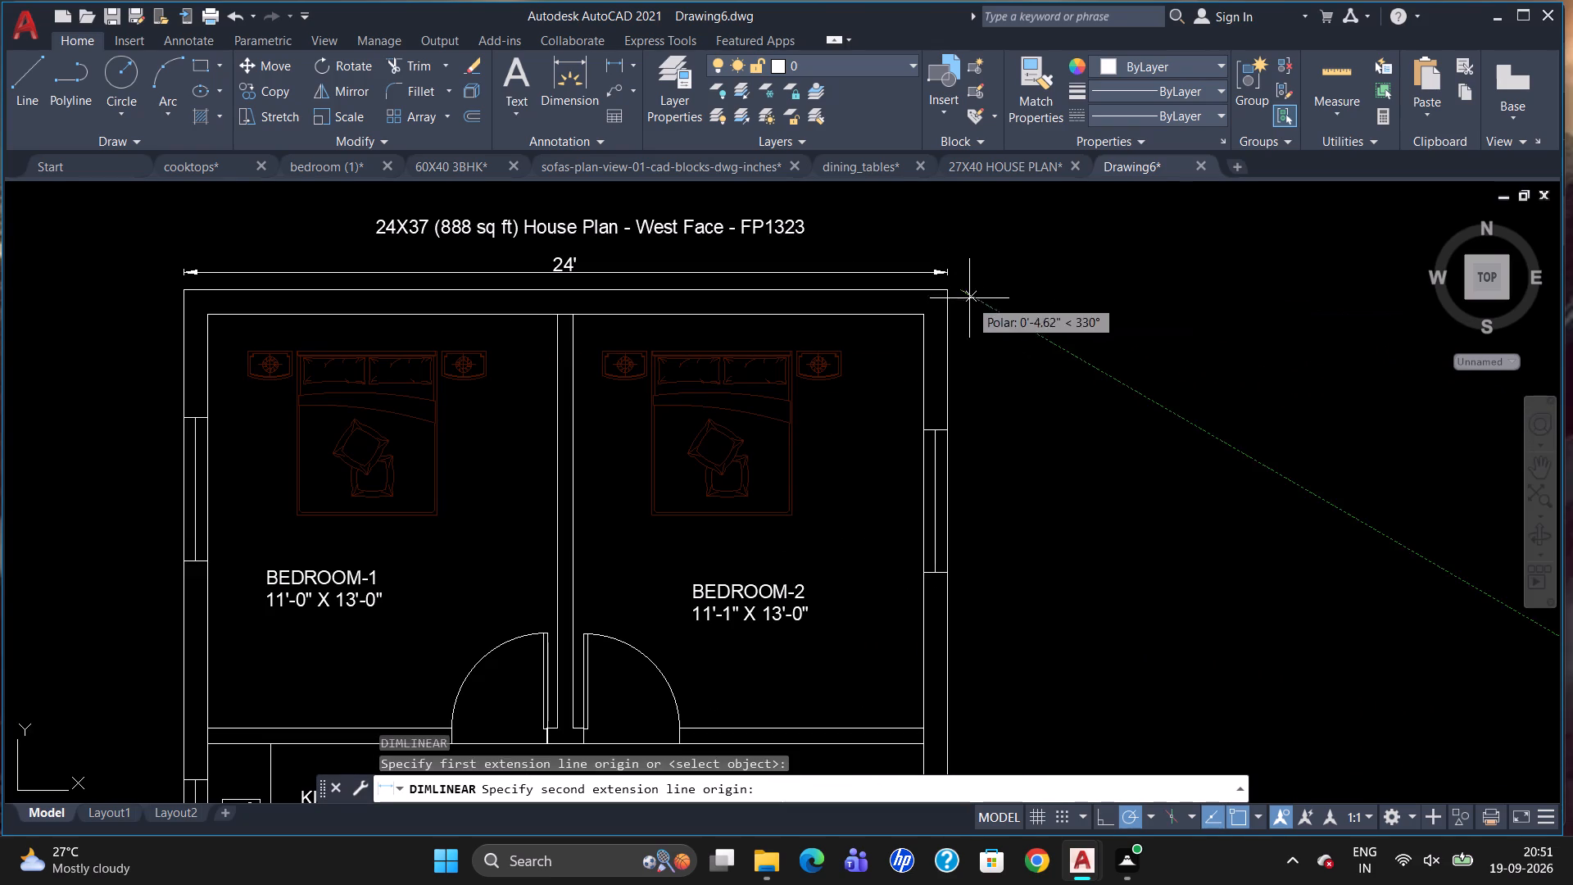
scroll(969, 297, "down", 2)
scroll(1030, 460, "down", 2)
scroll(1031, 580, "up", 5)
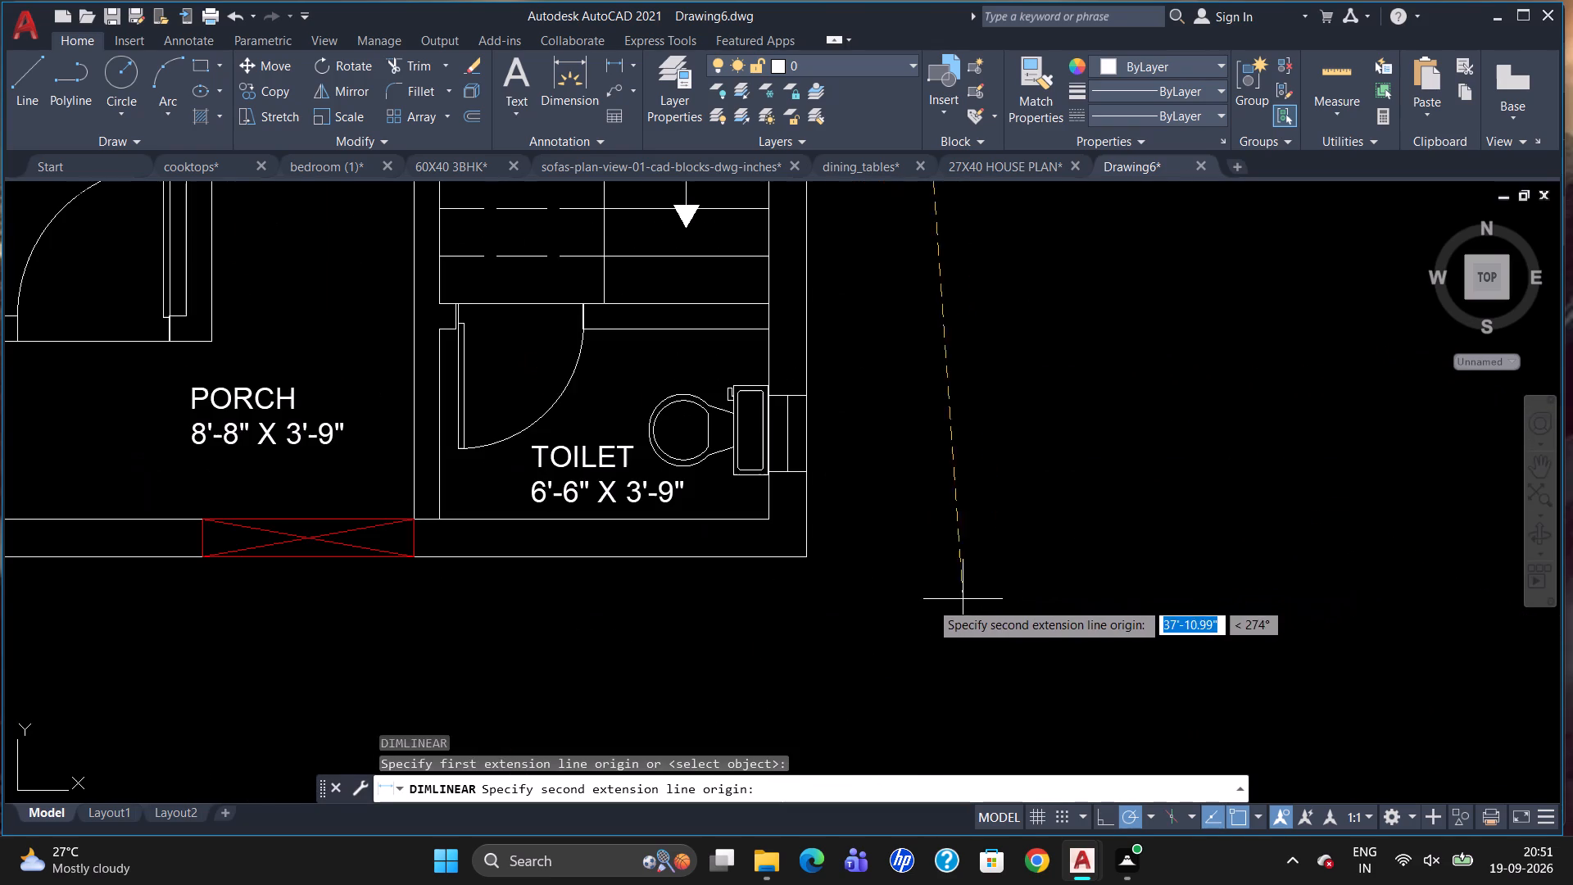
left_click_drag(808, 558, 829, 559)
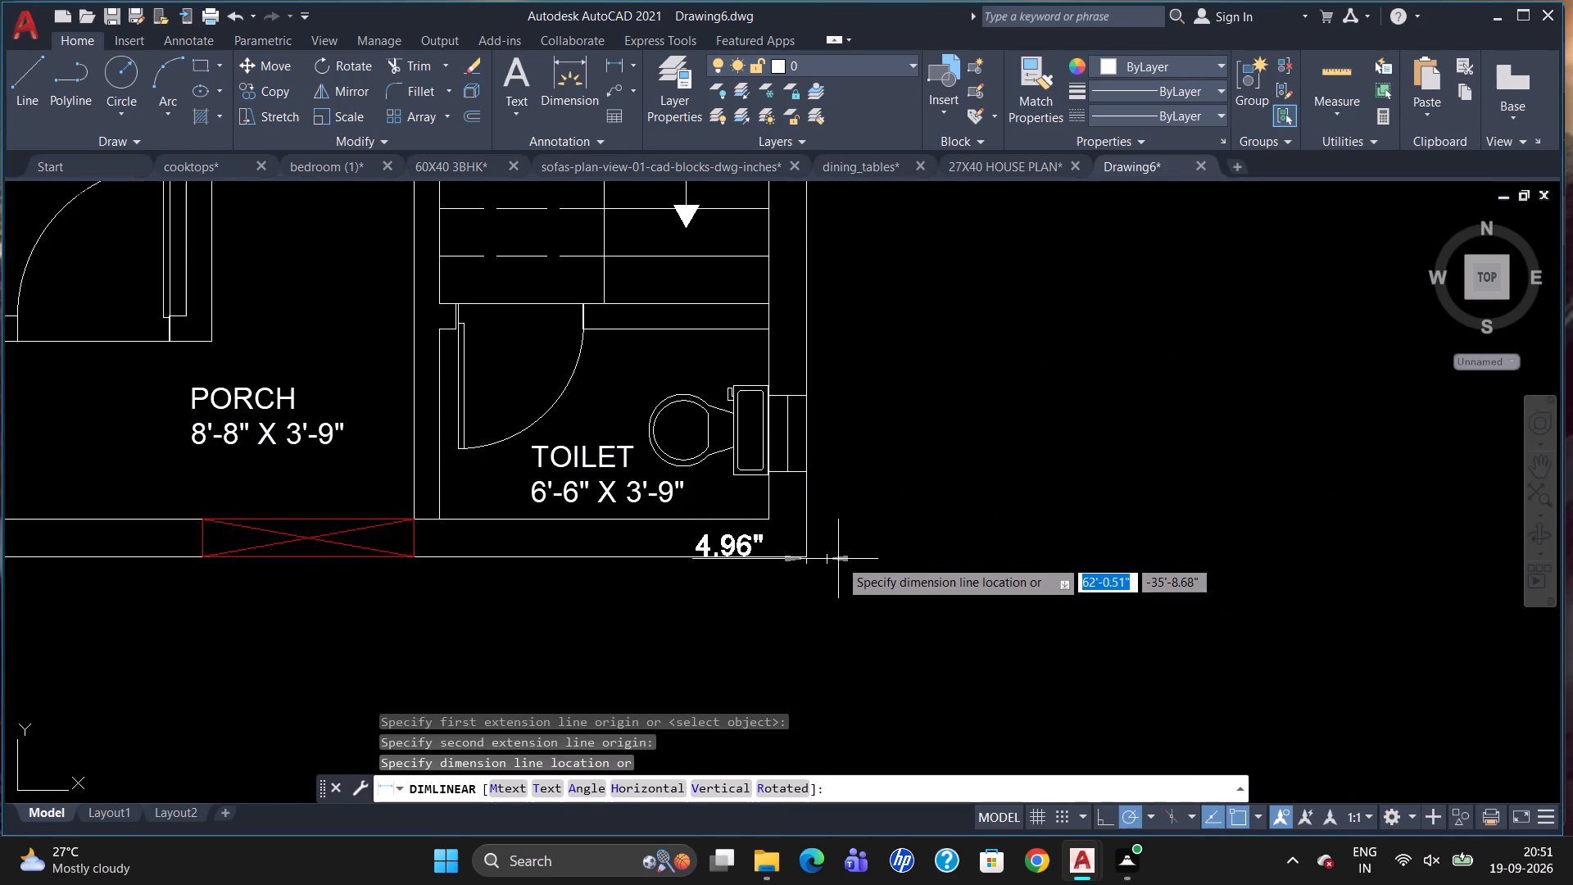
left_click(865, 561)
Add the multiline text "GROUND FLOOR PLAN" below the house's south wall at a text height of 5".
scroll(888, 566, "down", 2)
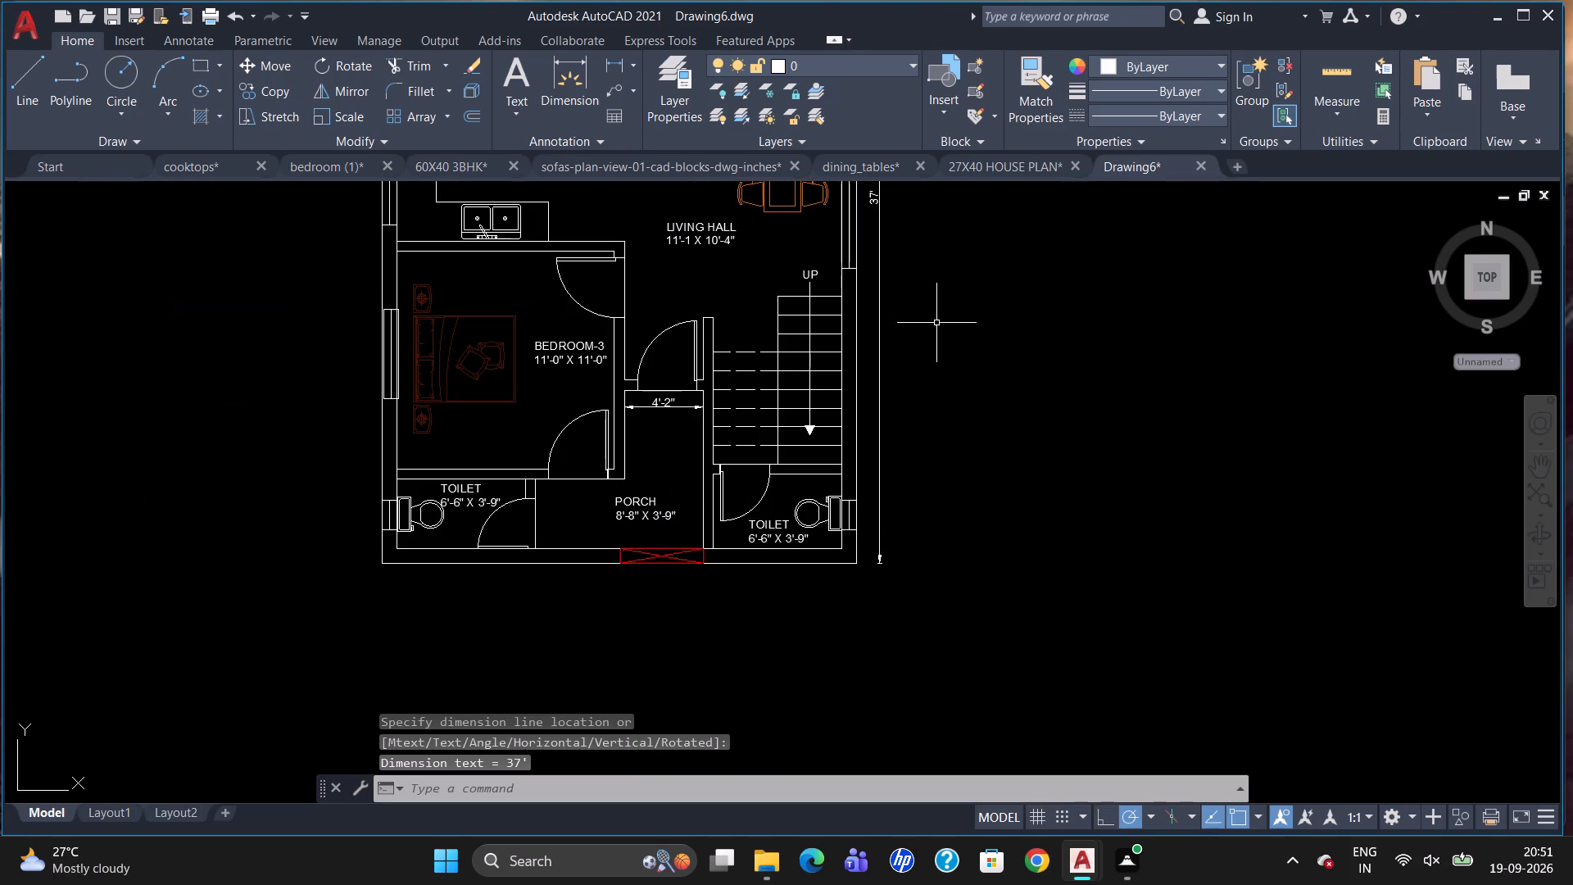
scroll(1039, 506, "down", 2)
scroll(945, 556, "up", 2)
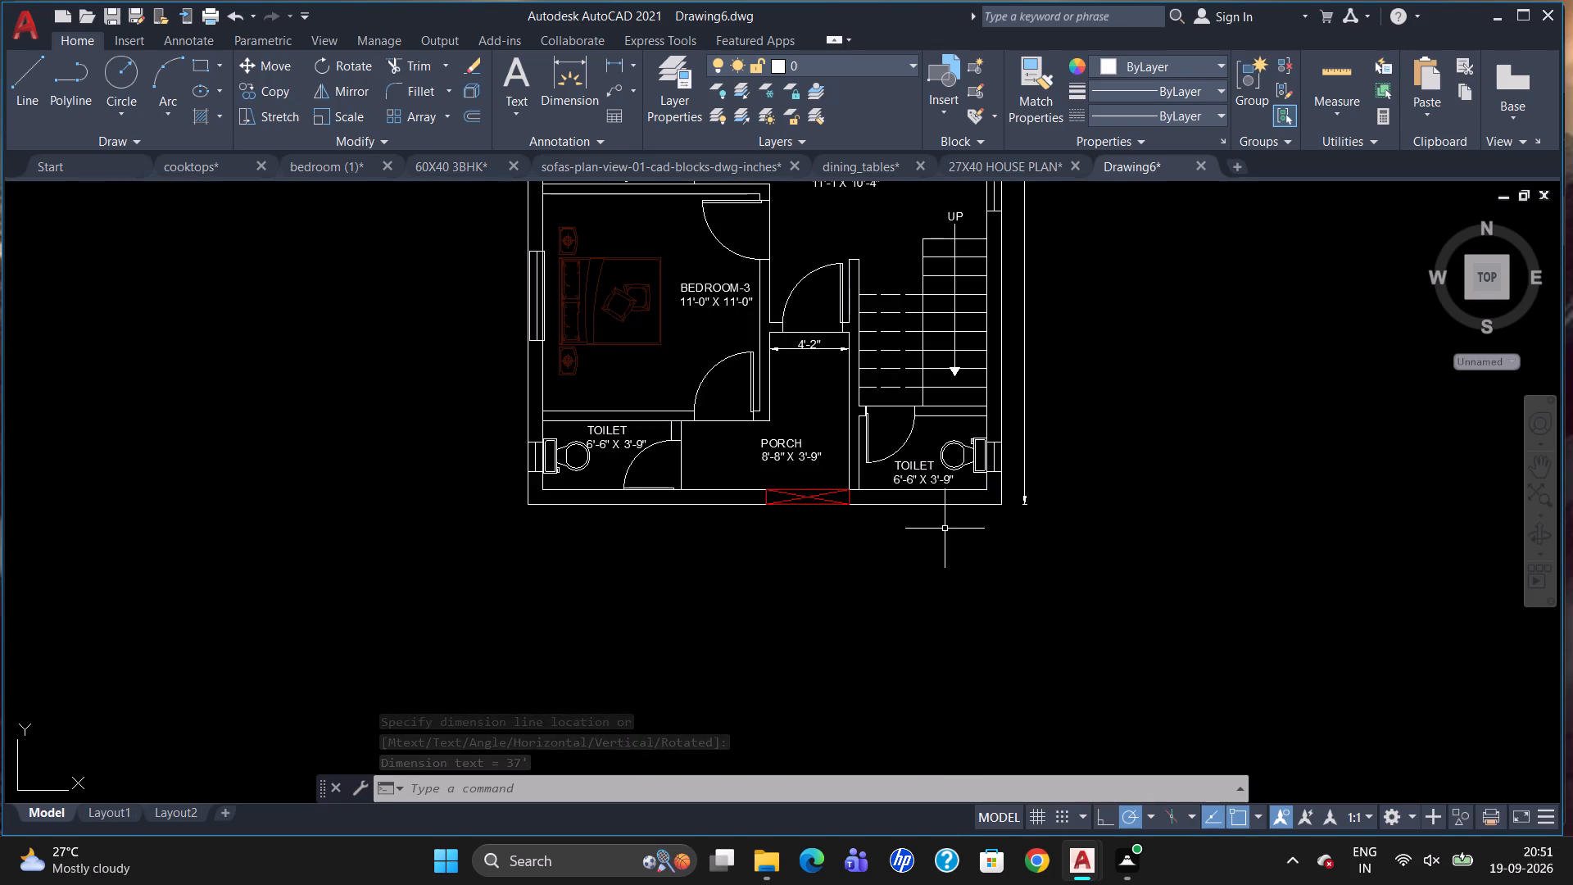
key("t")
key("Return")
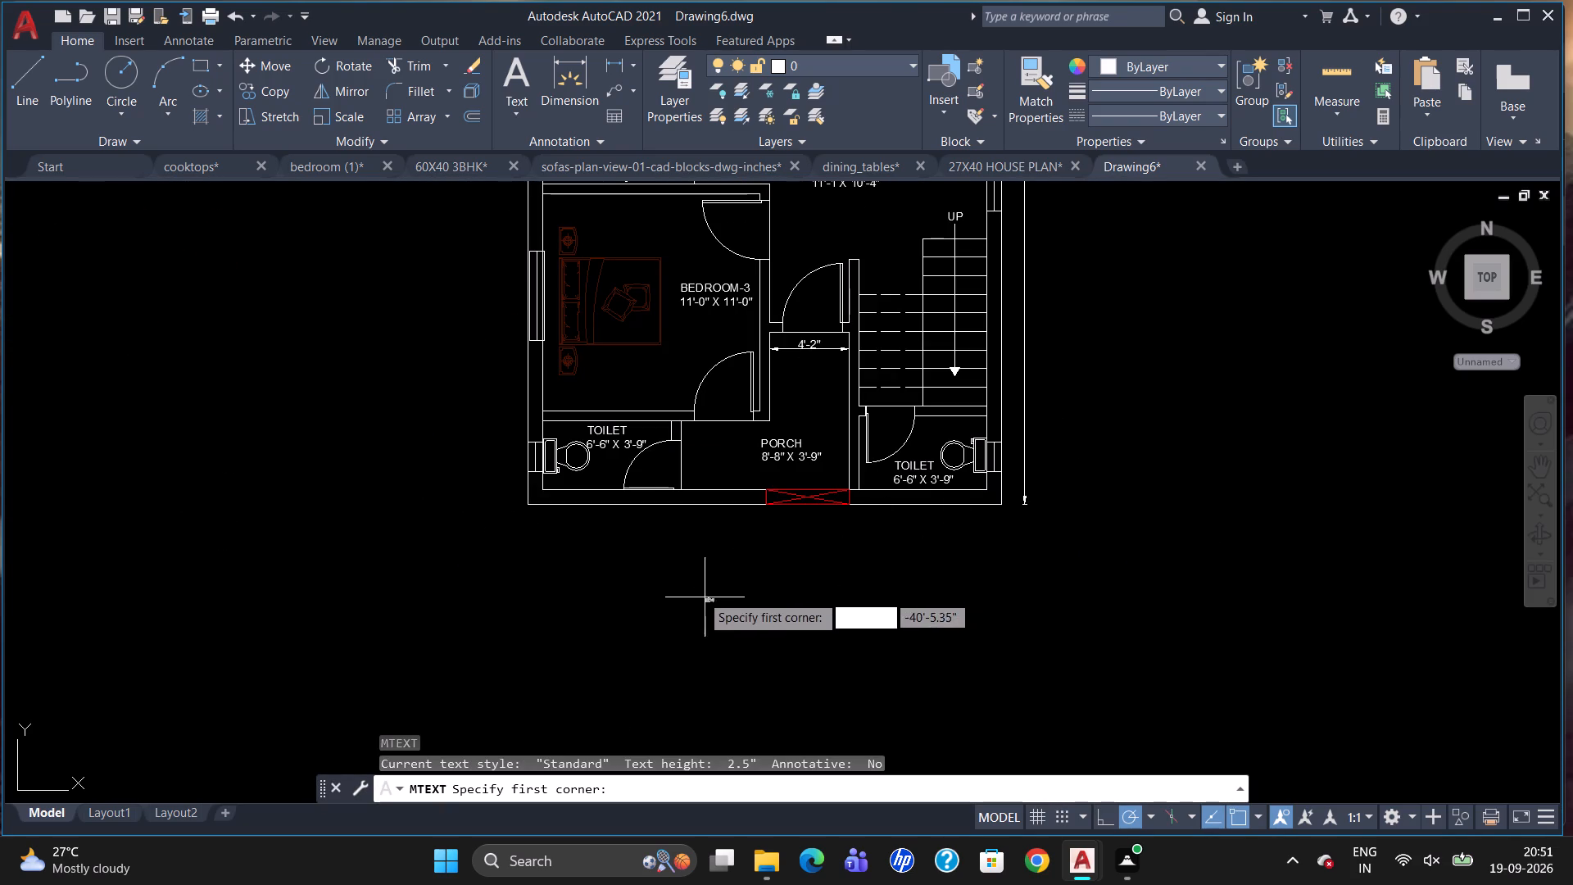
left_click_drag(580, 550, 649, 608)
left_click(1009, 587)
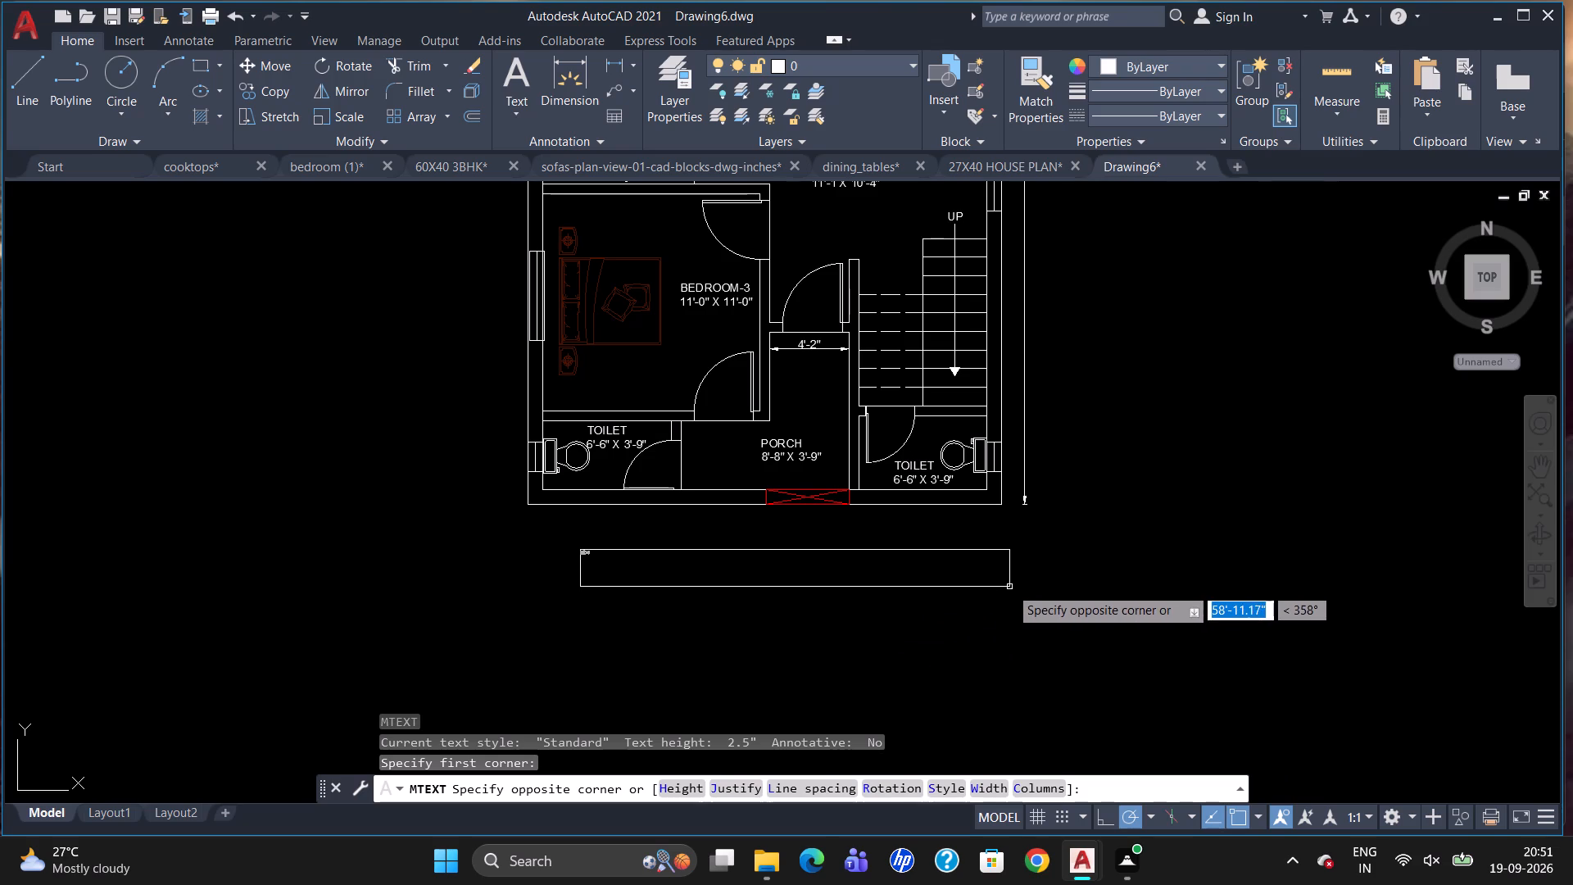
left_click(278, 91)
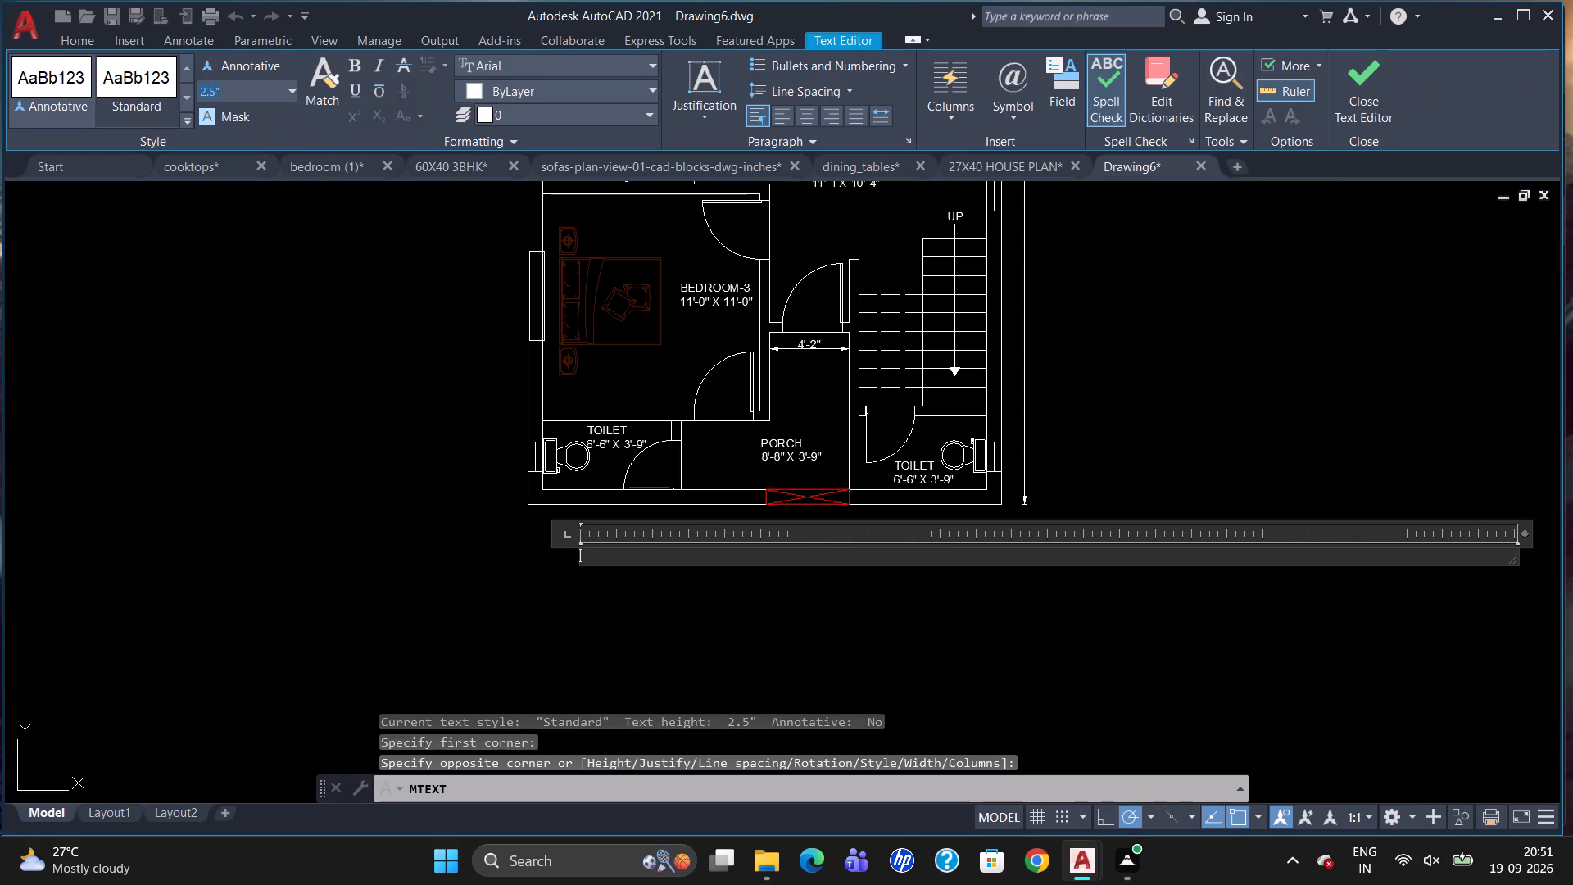
key("BackSpace")
key("5")
key("Return")
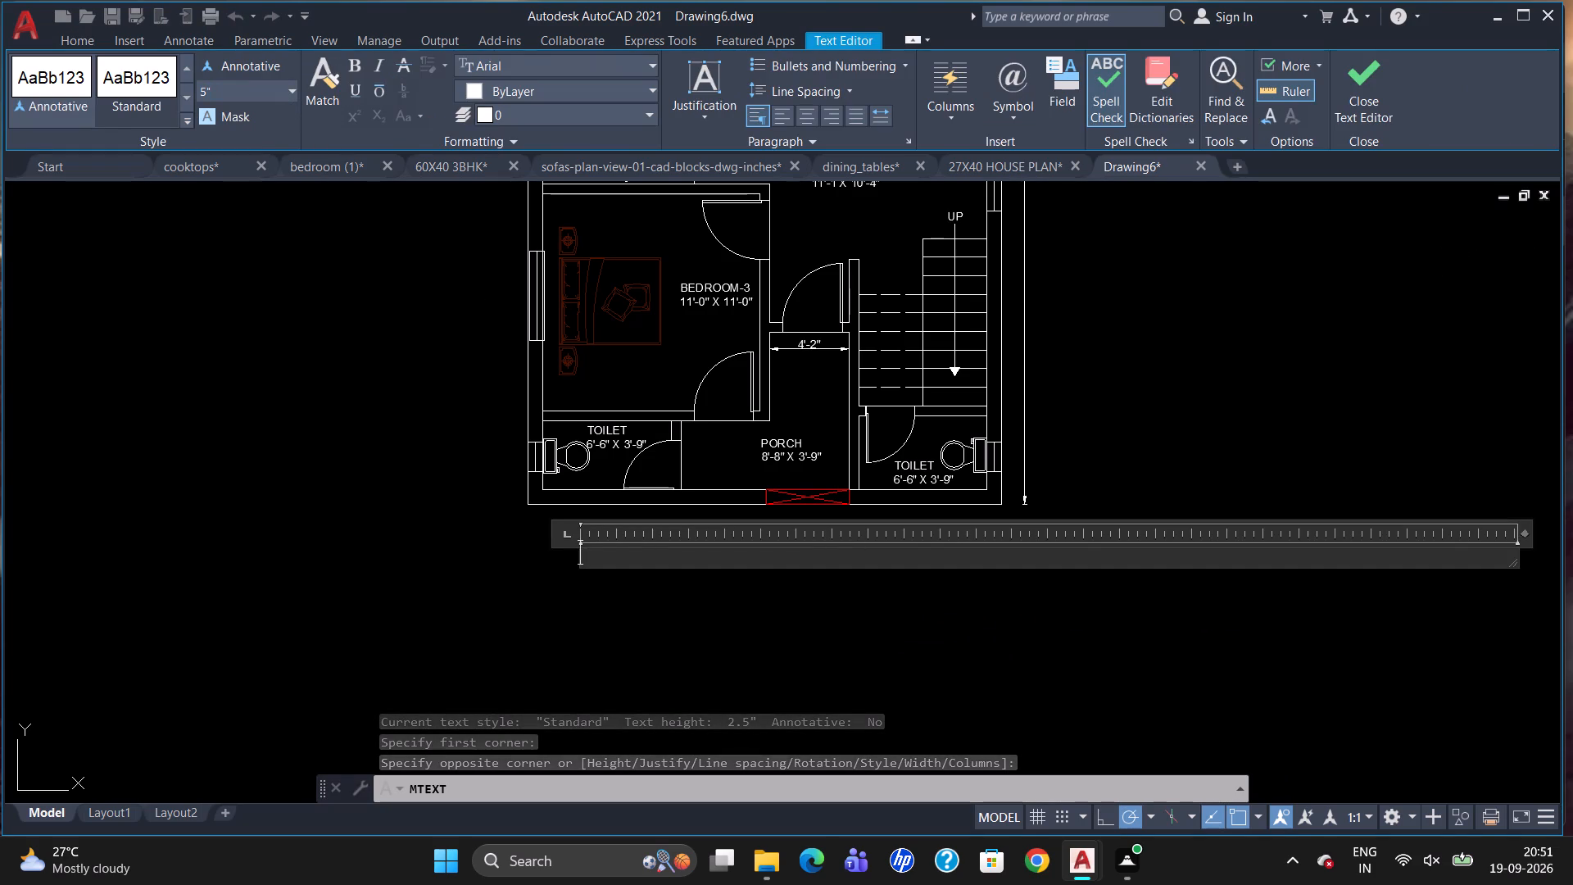
type("GROUND FK")
key("BackSpace")
type("LOOR PLAN")
left_click(850, 647)
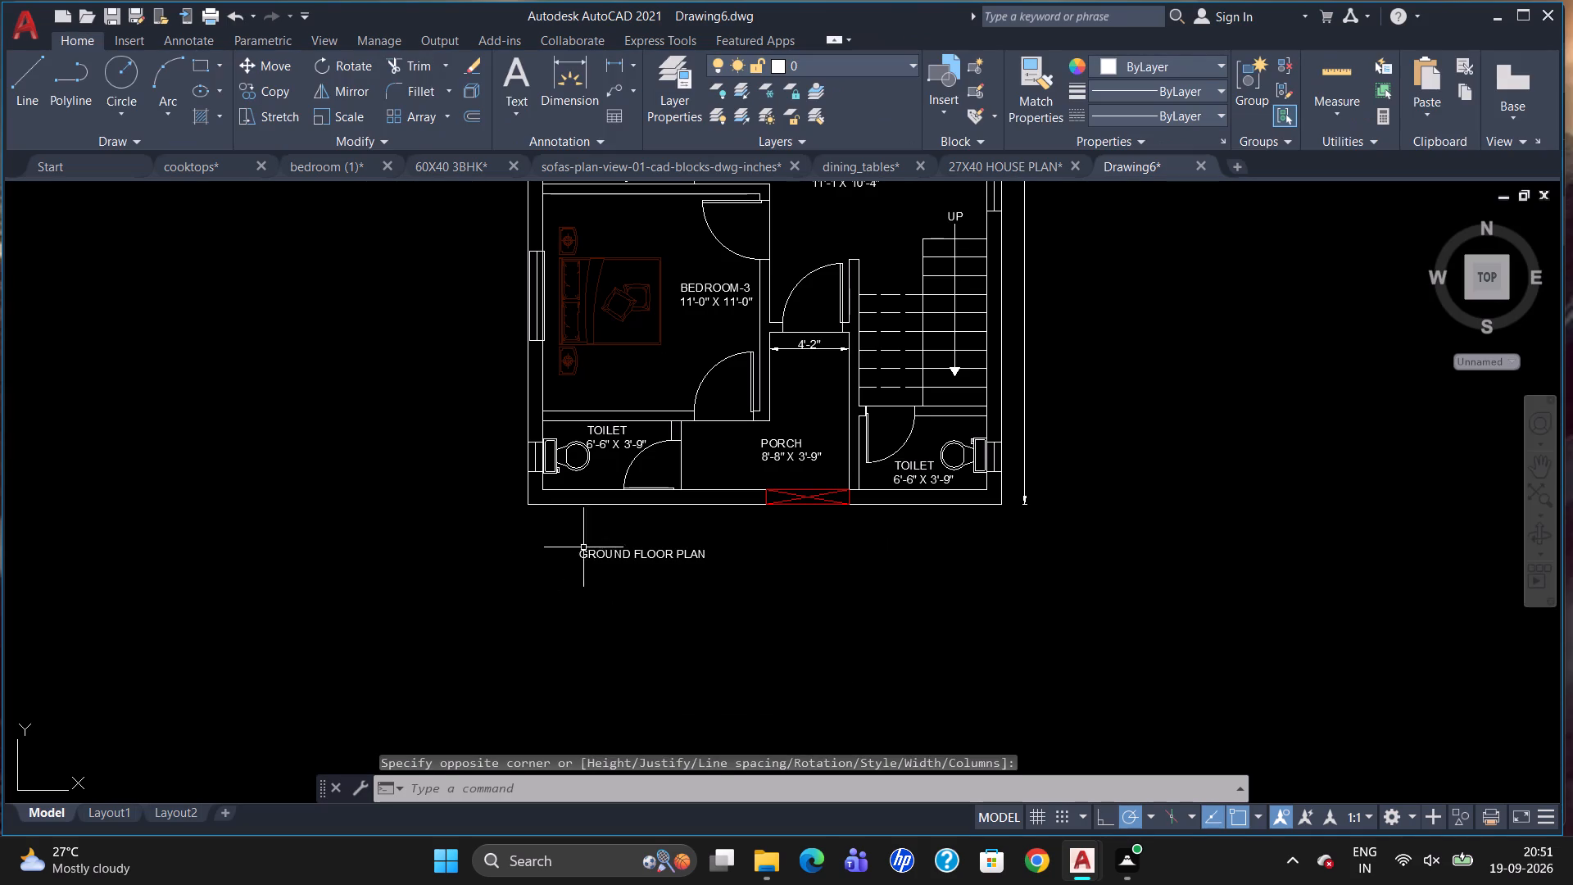
Move the "GROUND FLOOR PLAN" text east and slightly up so it sits roughly centred below the south wall.
left_click(610, 554)
scroll(563, 543, "up", 2)
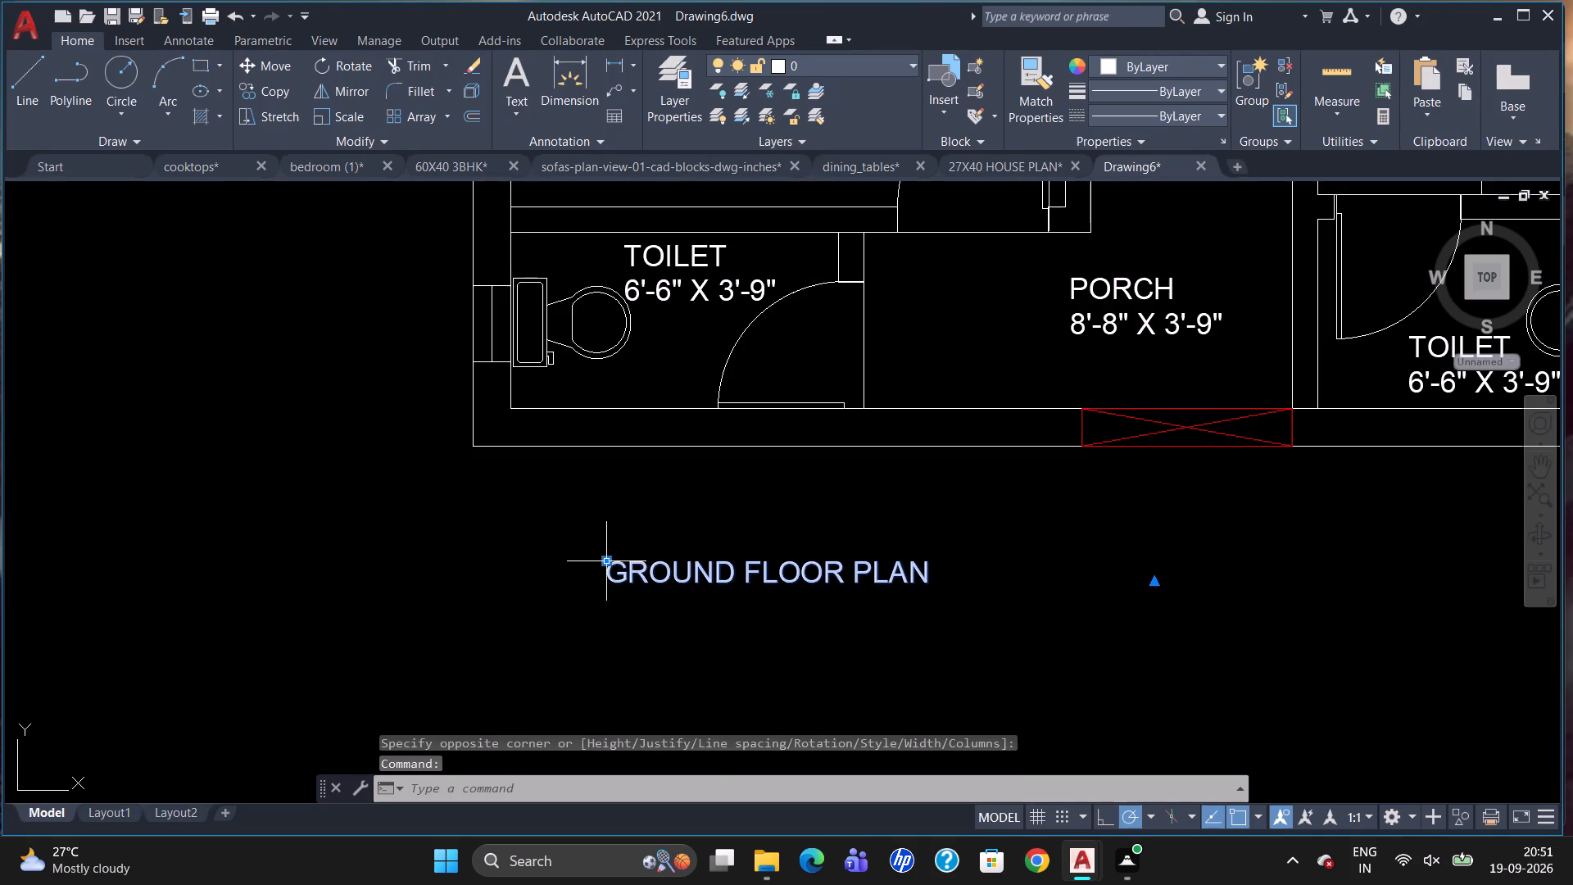
left_click_drag(609, 566, 622, 556)
left_click_drag(608, 560, 621, 553)
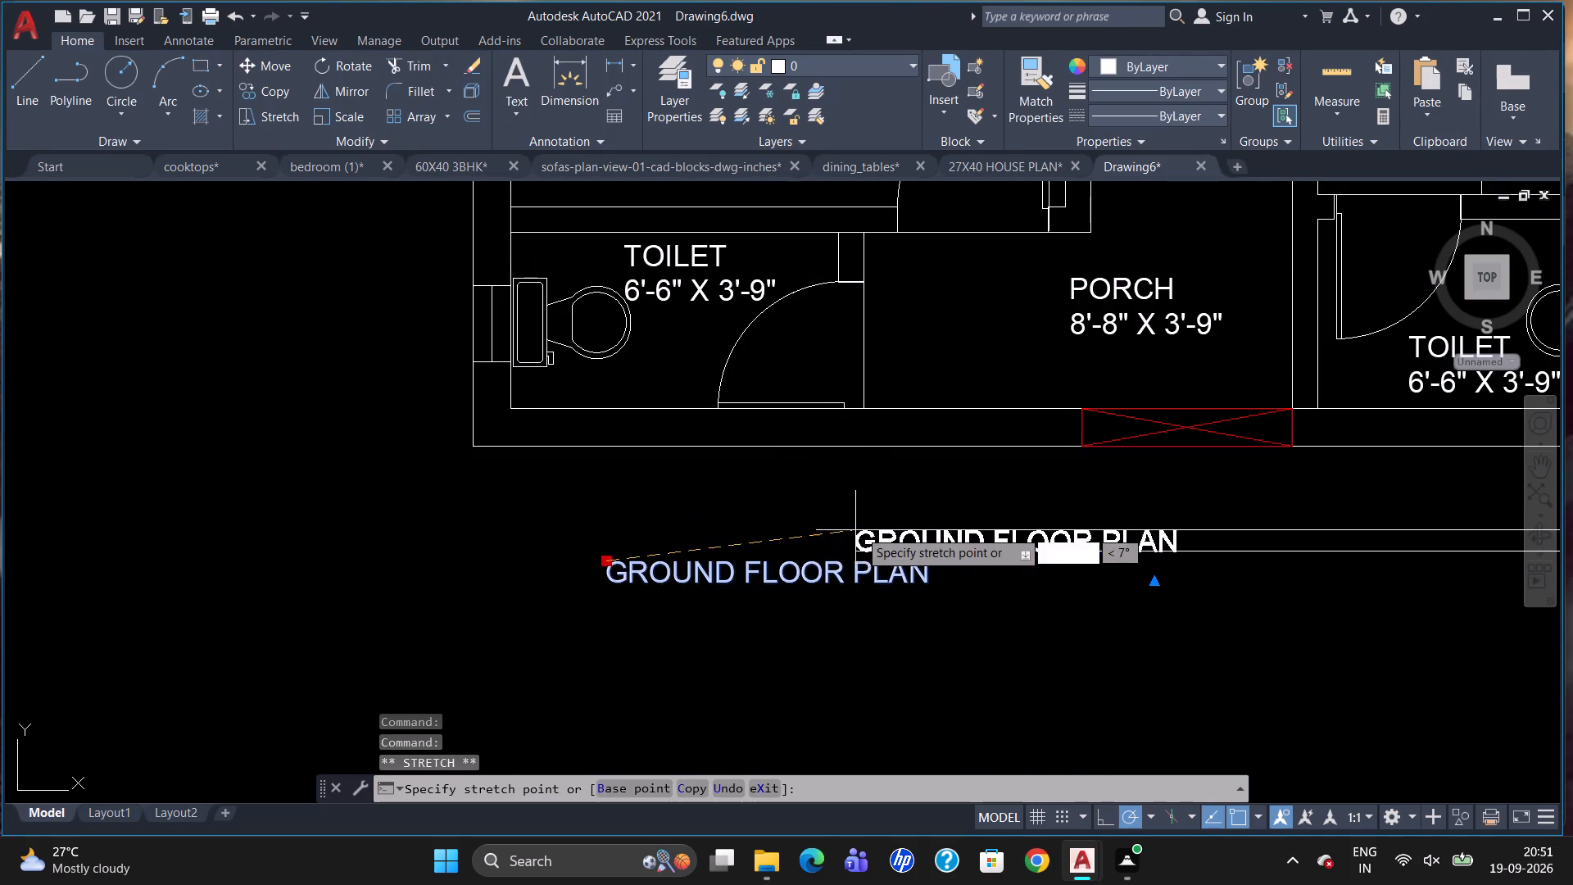
left_click_drag(924, 527, 909, 526)
key("Escape")
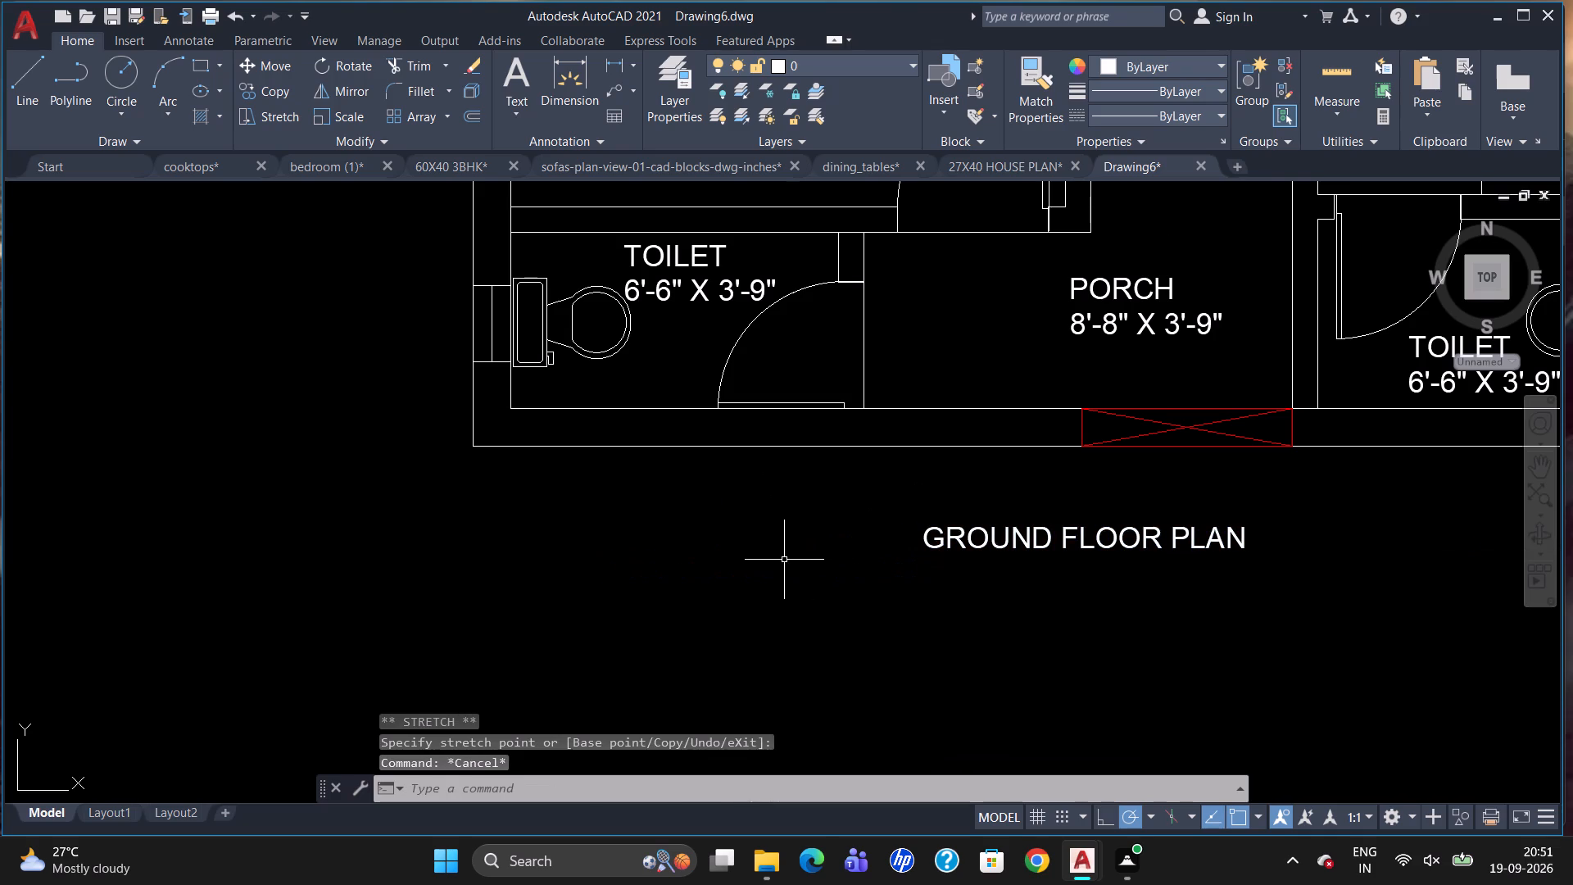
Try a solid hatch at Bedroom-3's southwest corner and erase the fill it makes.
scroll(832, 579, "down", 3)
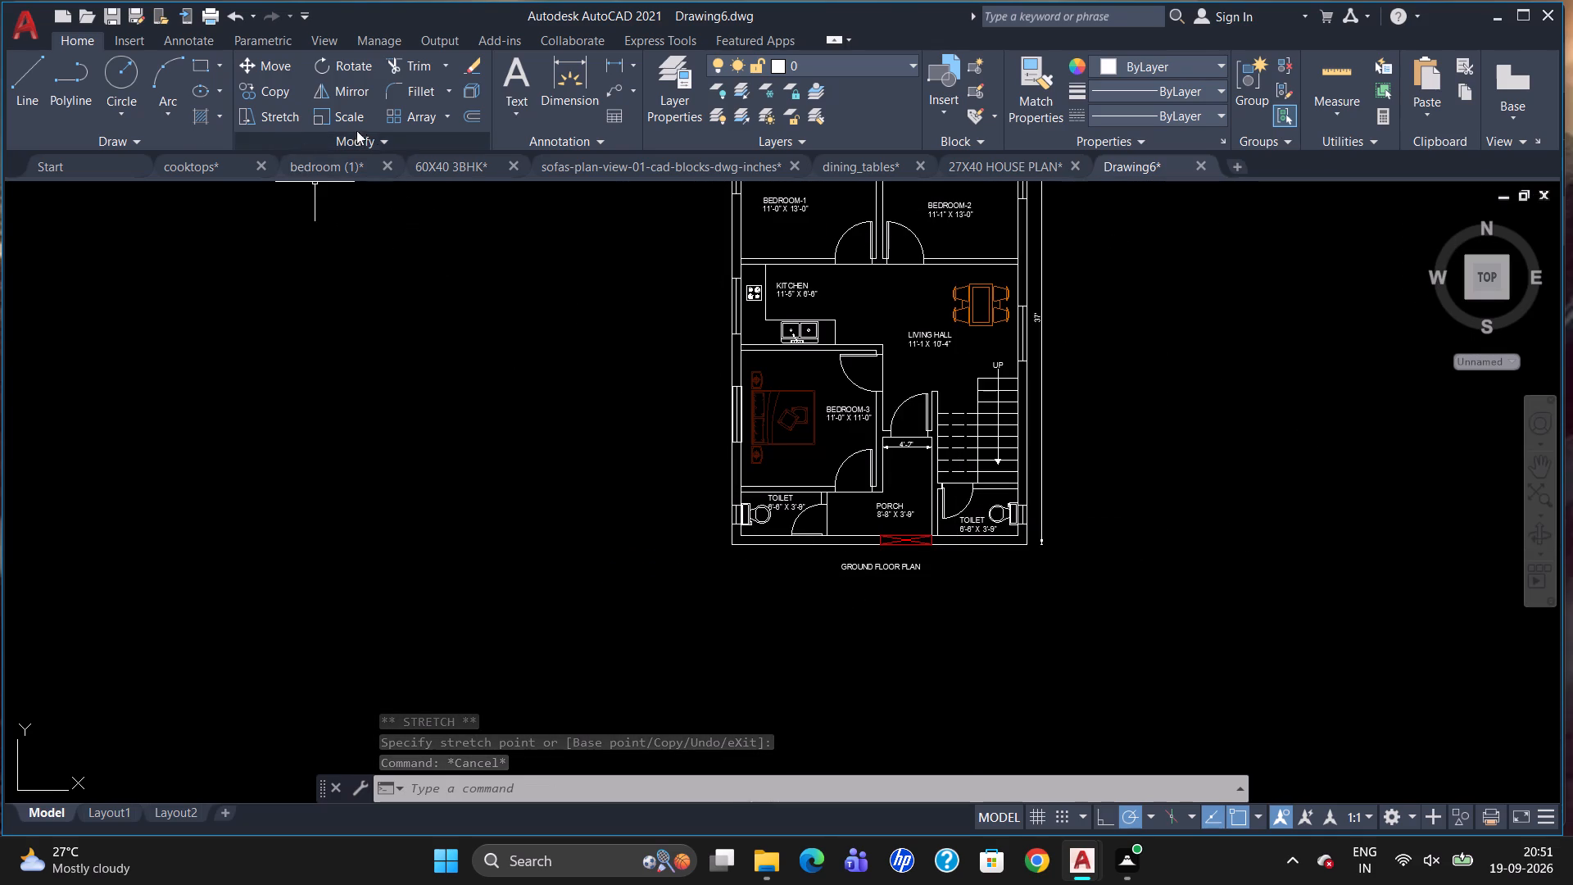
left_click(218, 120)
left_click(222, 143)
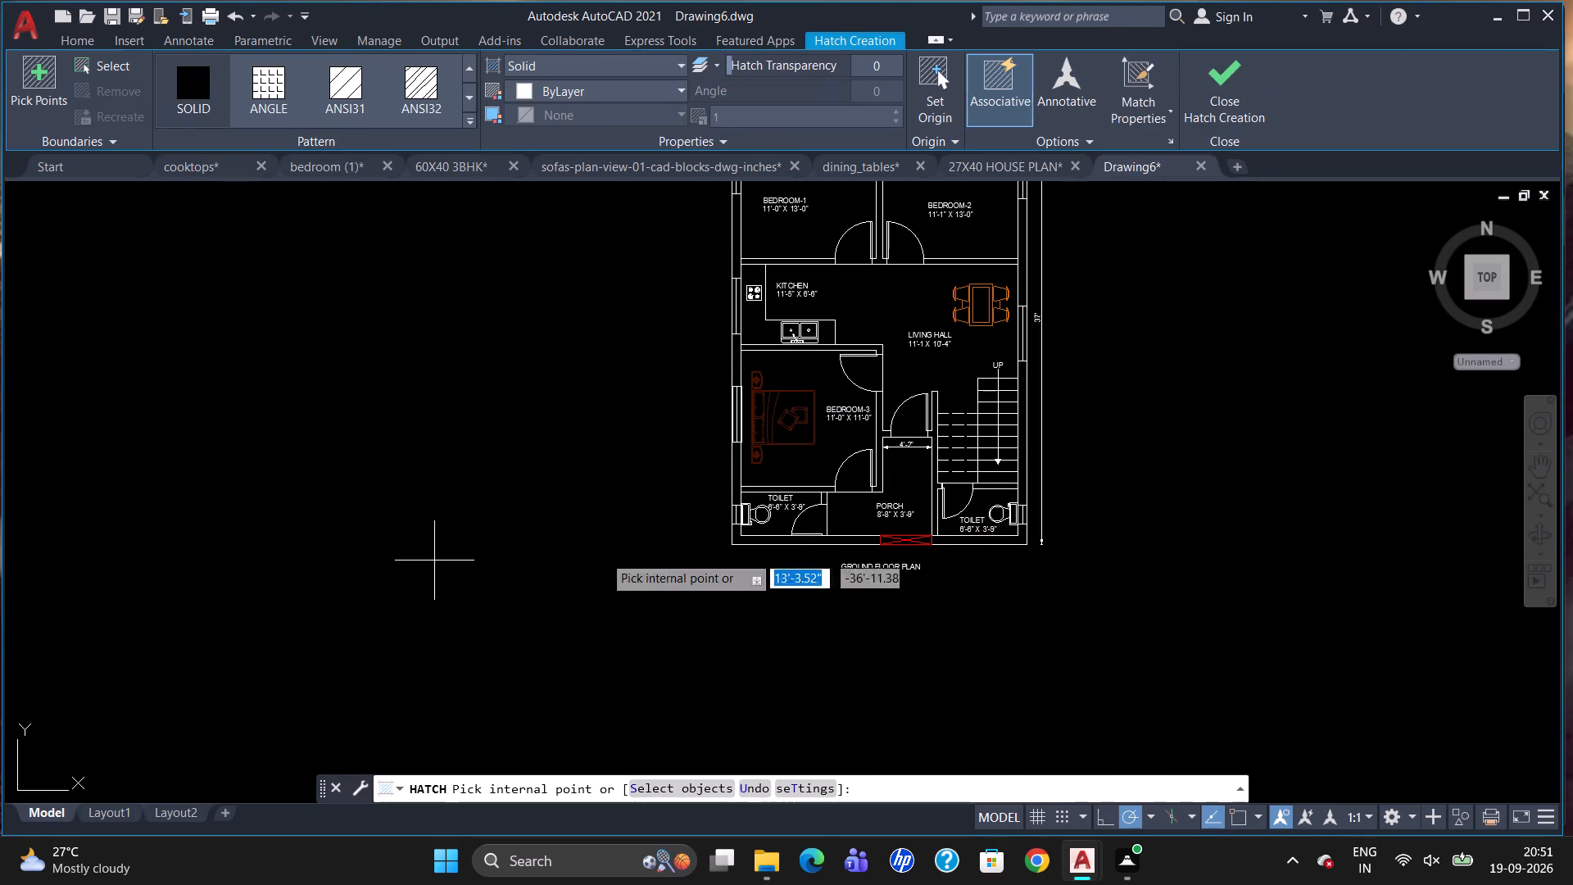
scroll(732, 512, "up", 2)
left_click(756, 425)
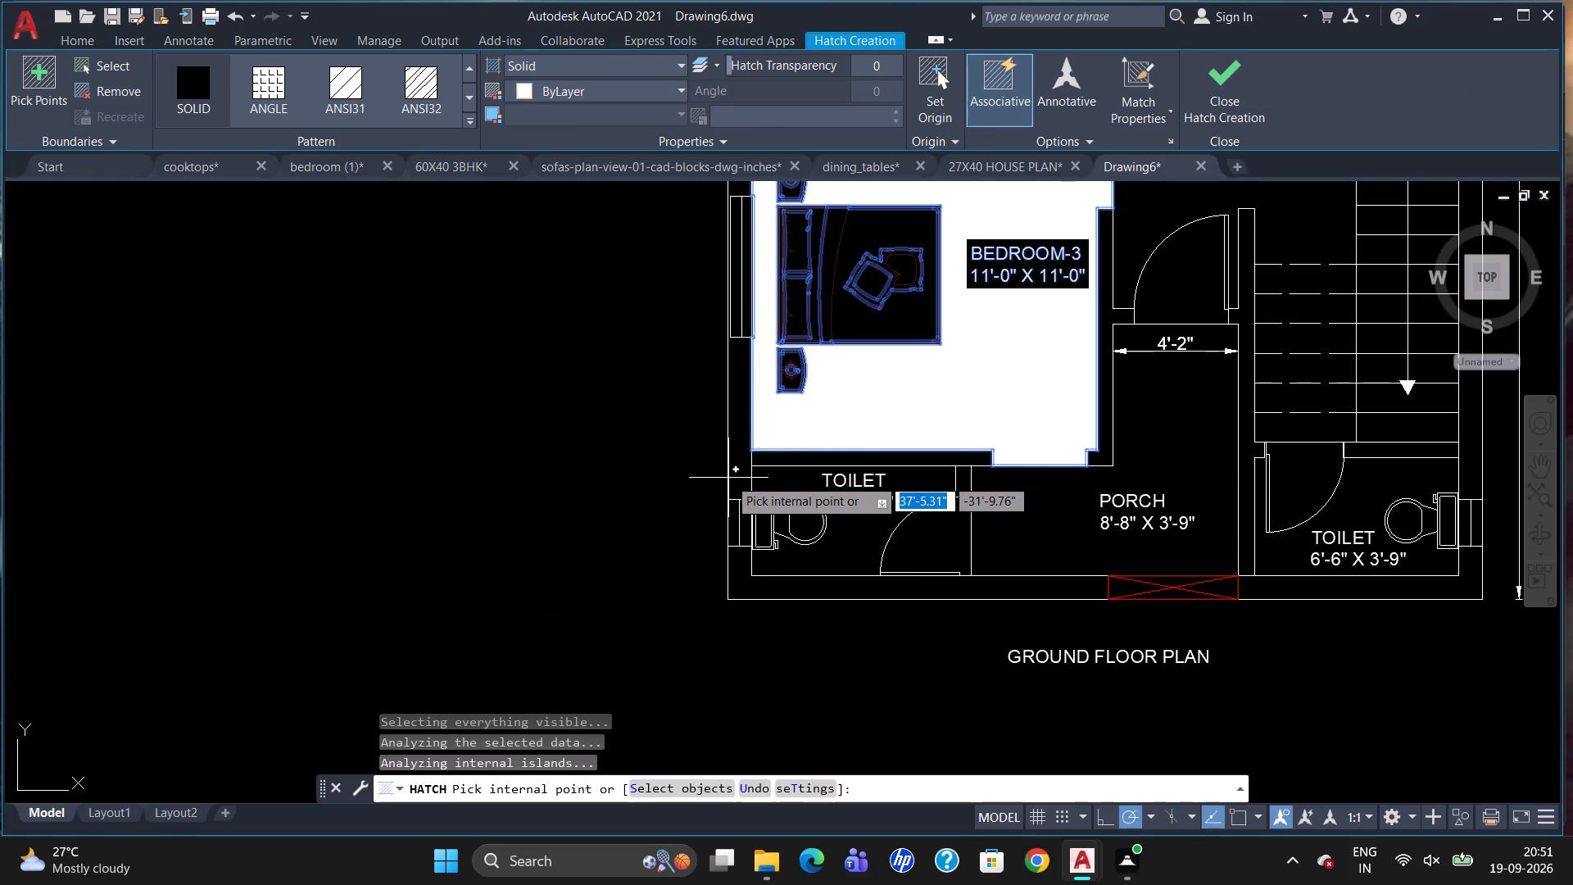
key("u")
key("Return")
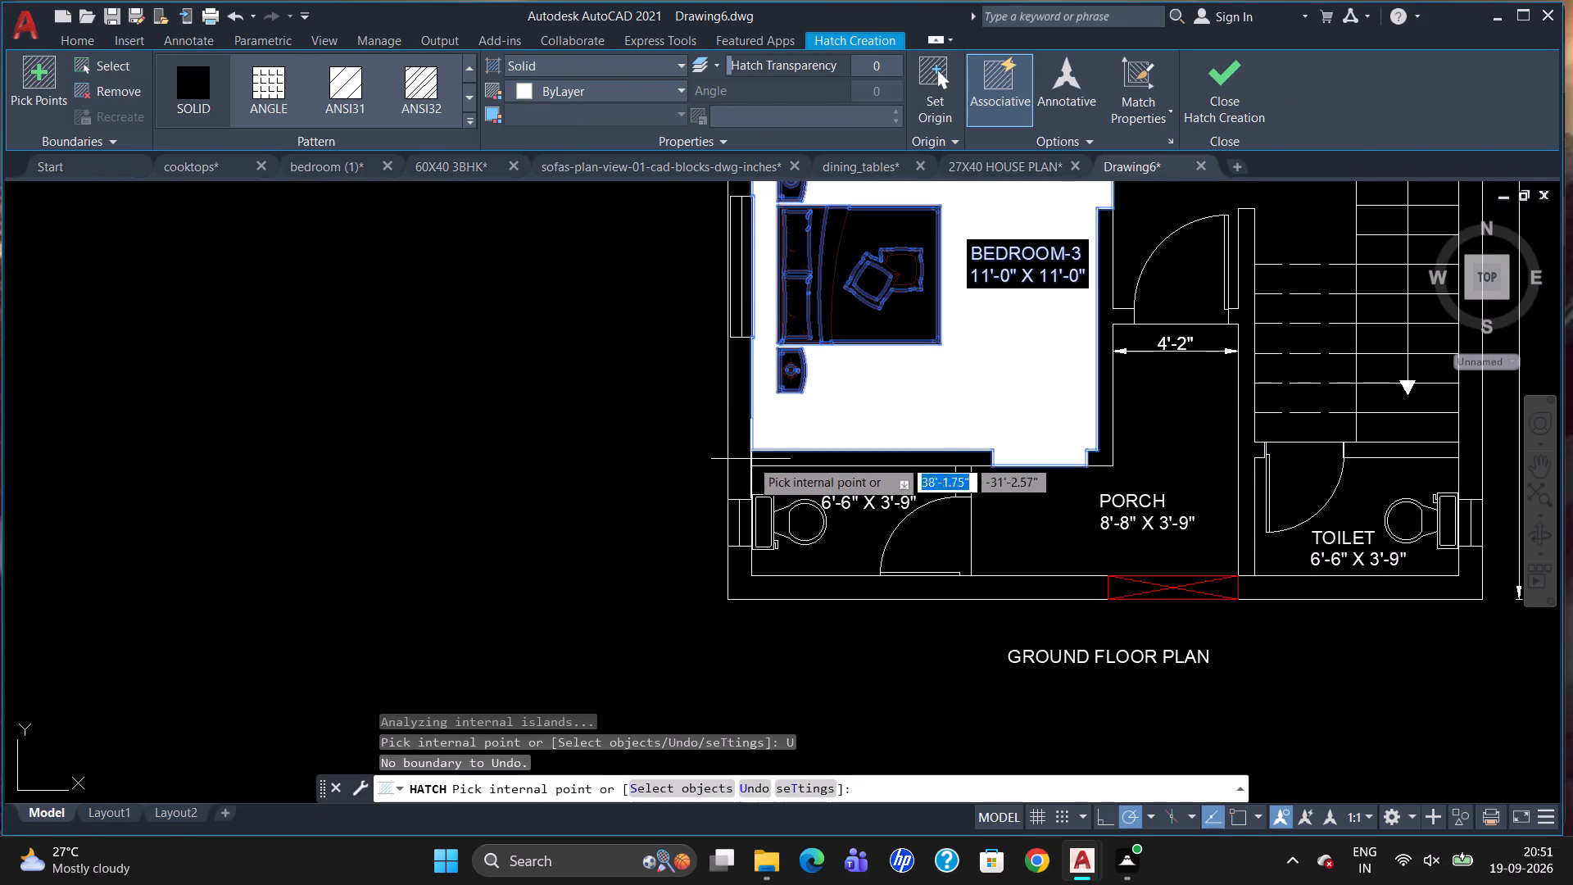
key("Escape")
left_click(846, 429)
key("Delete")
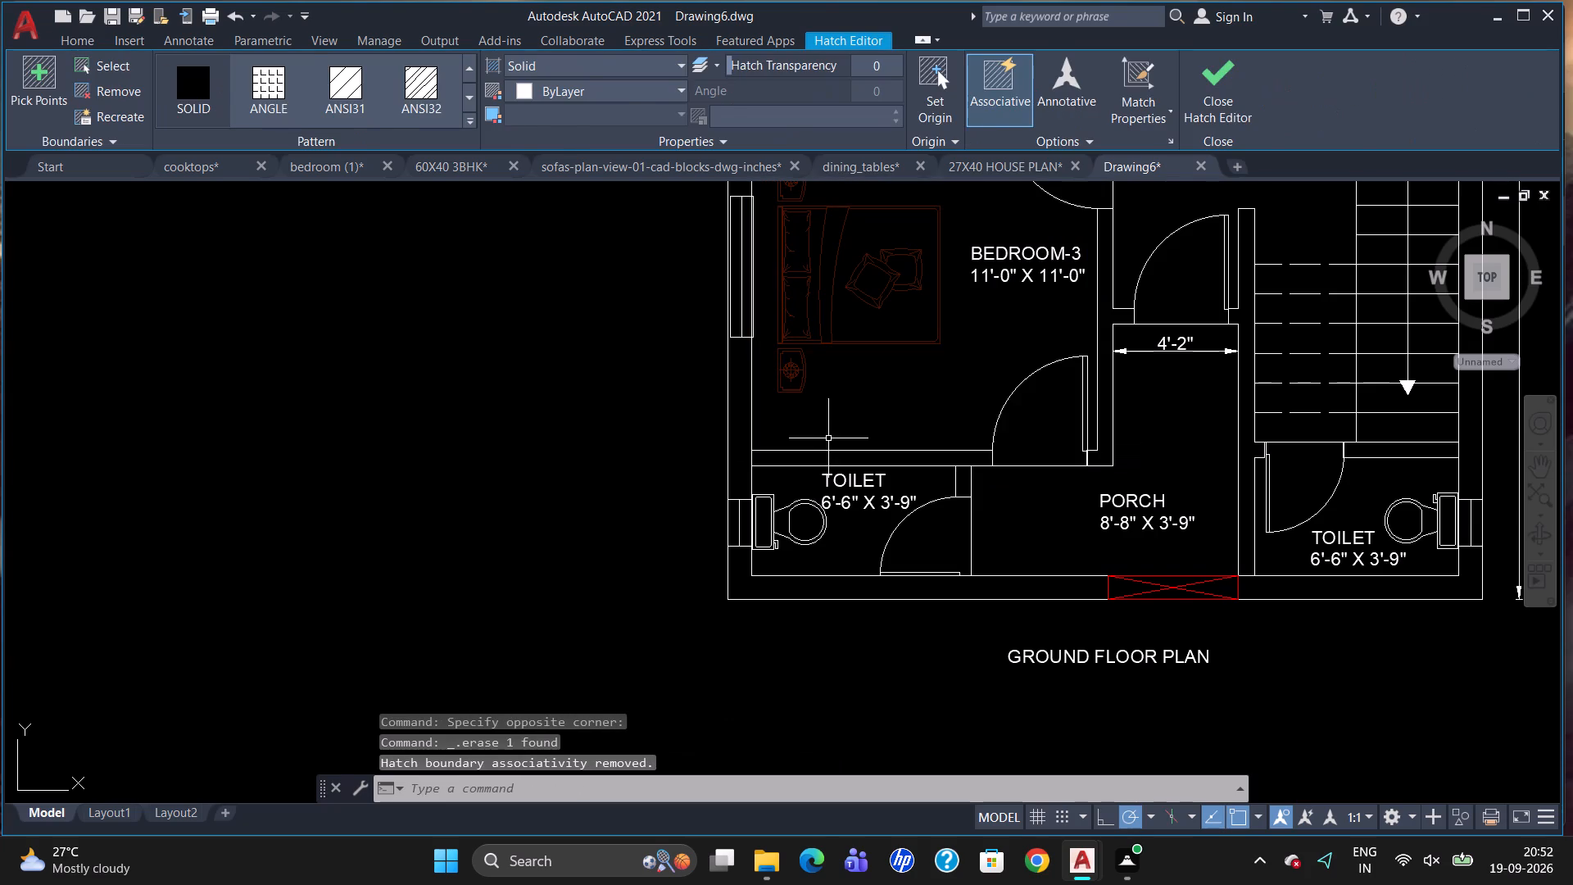
Hatch both parts of the south wall, the wall between porch and stairs, and the east wall beside the stairs with ANSI32.
scroll(784, 477, "down", 1)
scroll(1212, 456, "up", 1)
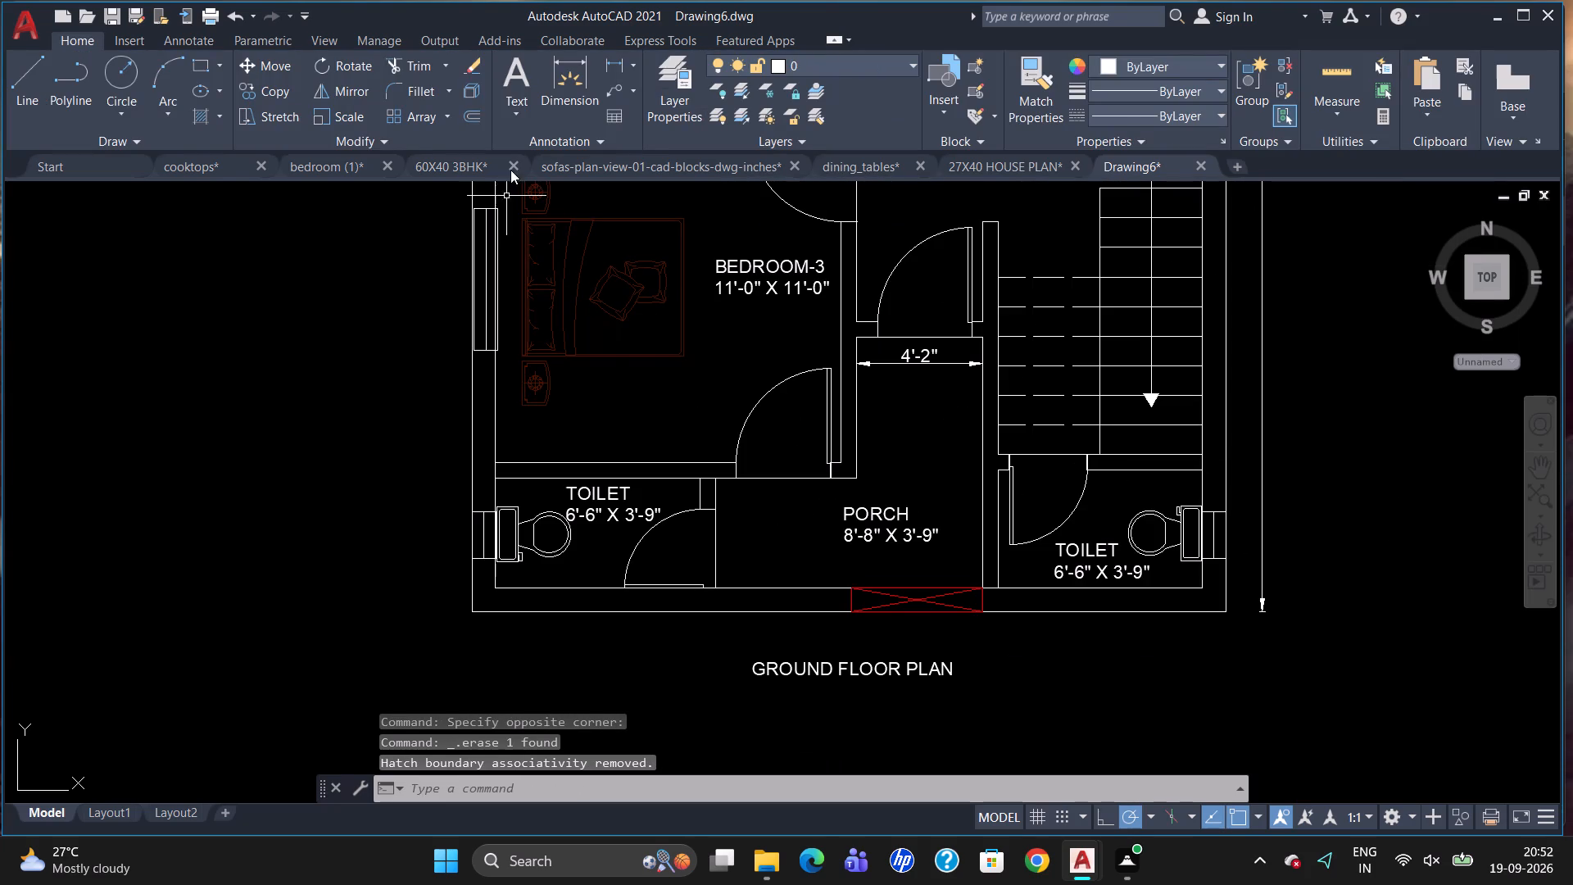
left_click(222, 116)
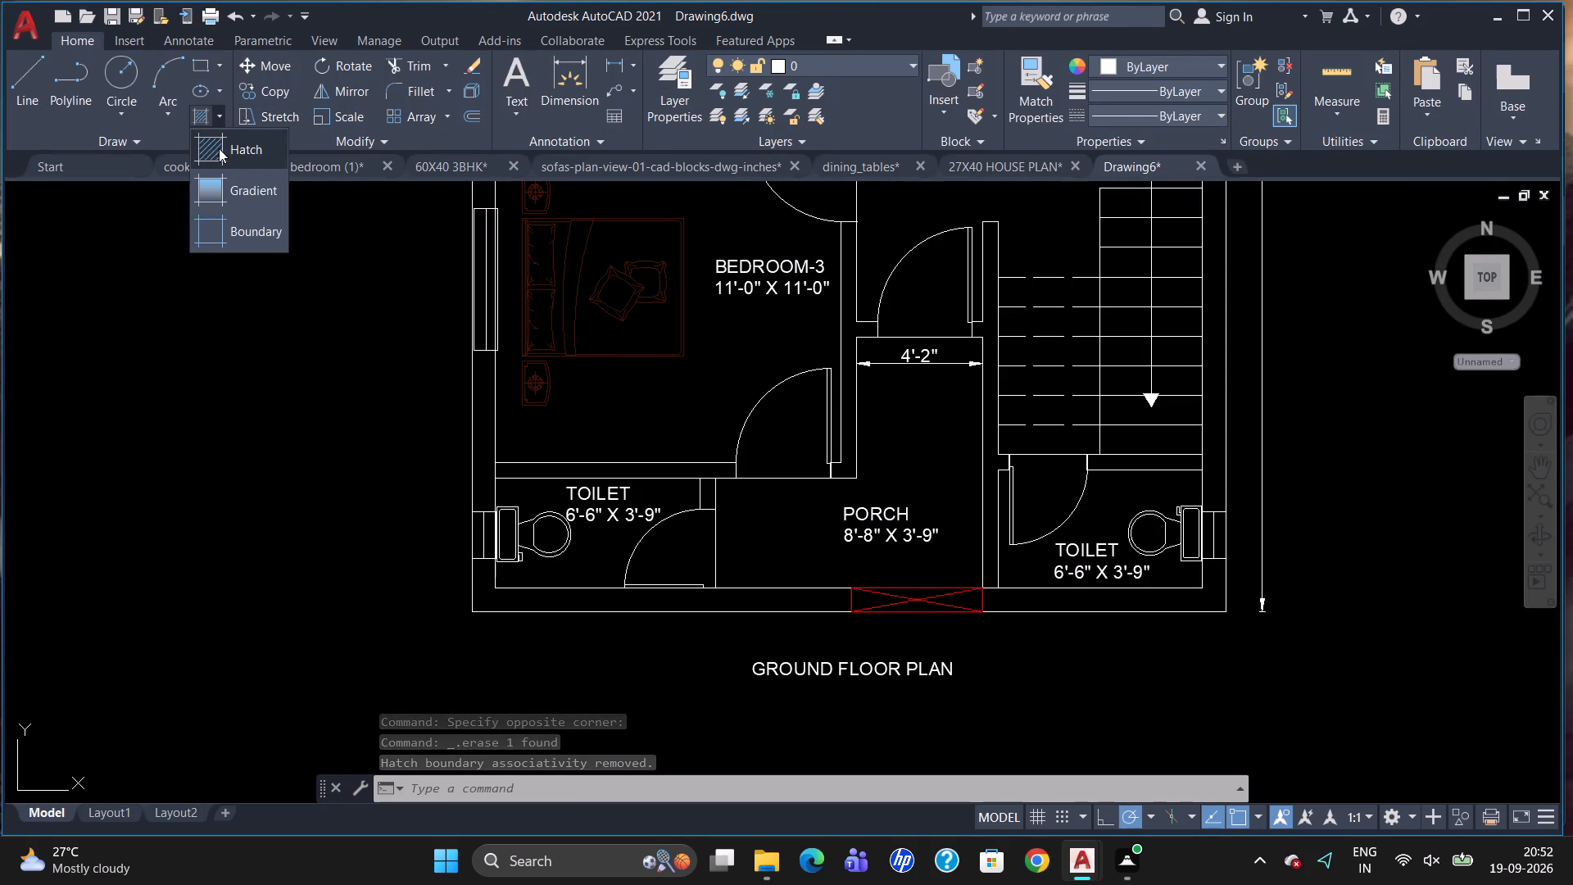
left_click(224, 148)
left_click(434, 97)
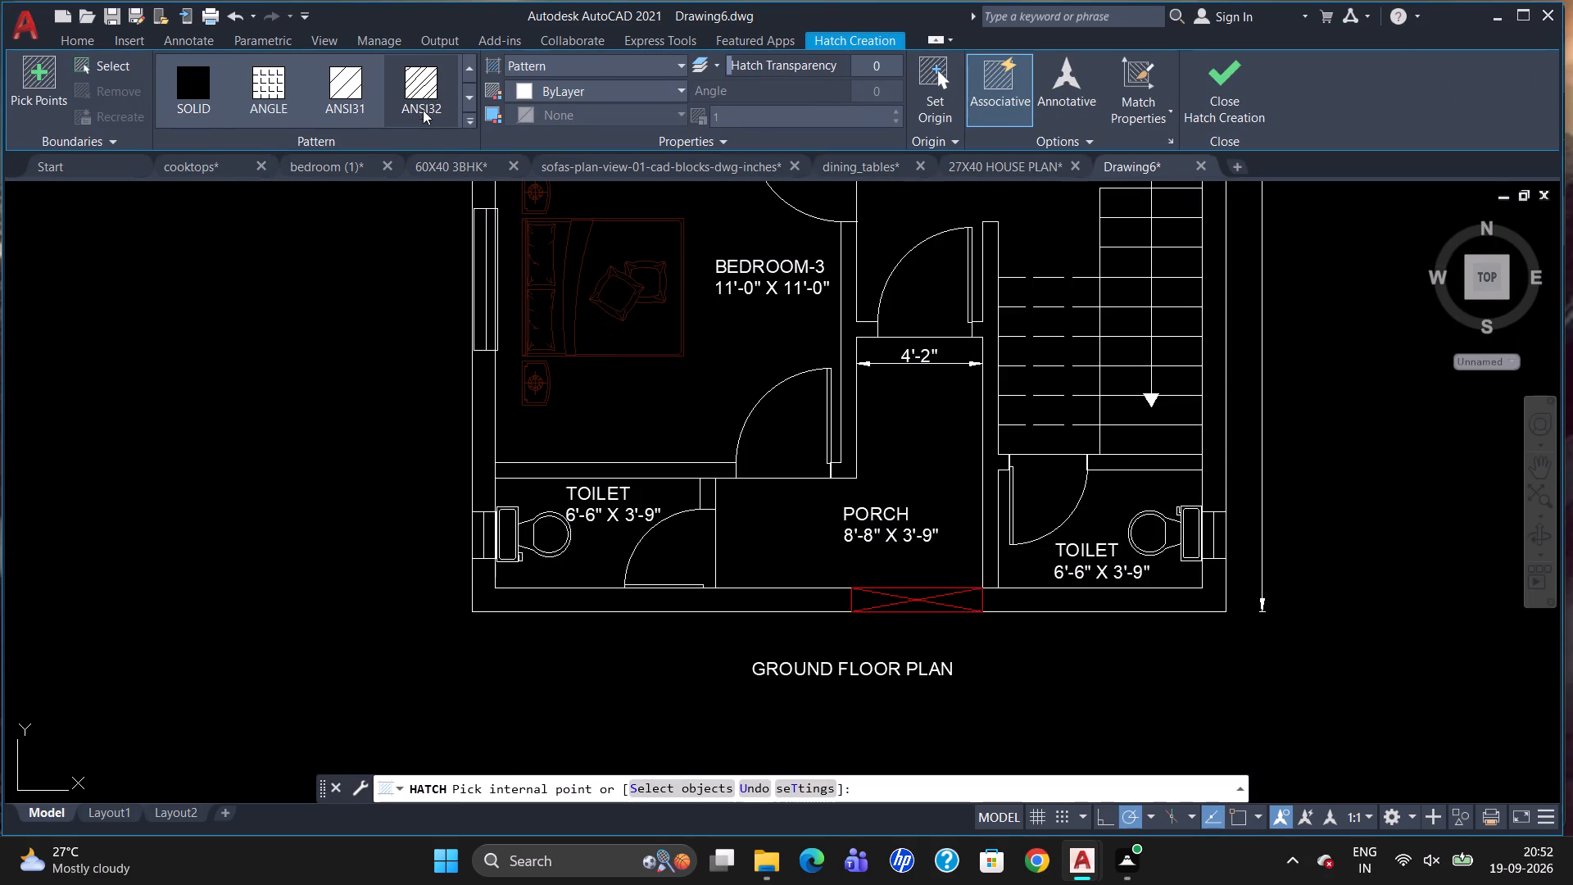
left_click(517, 594)
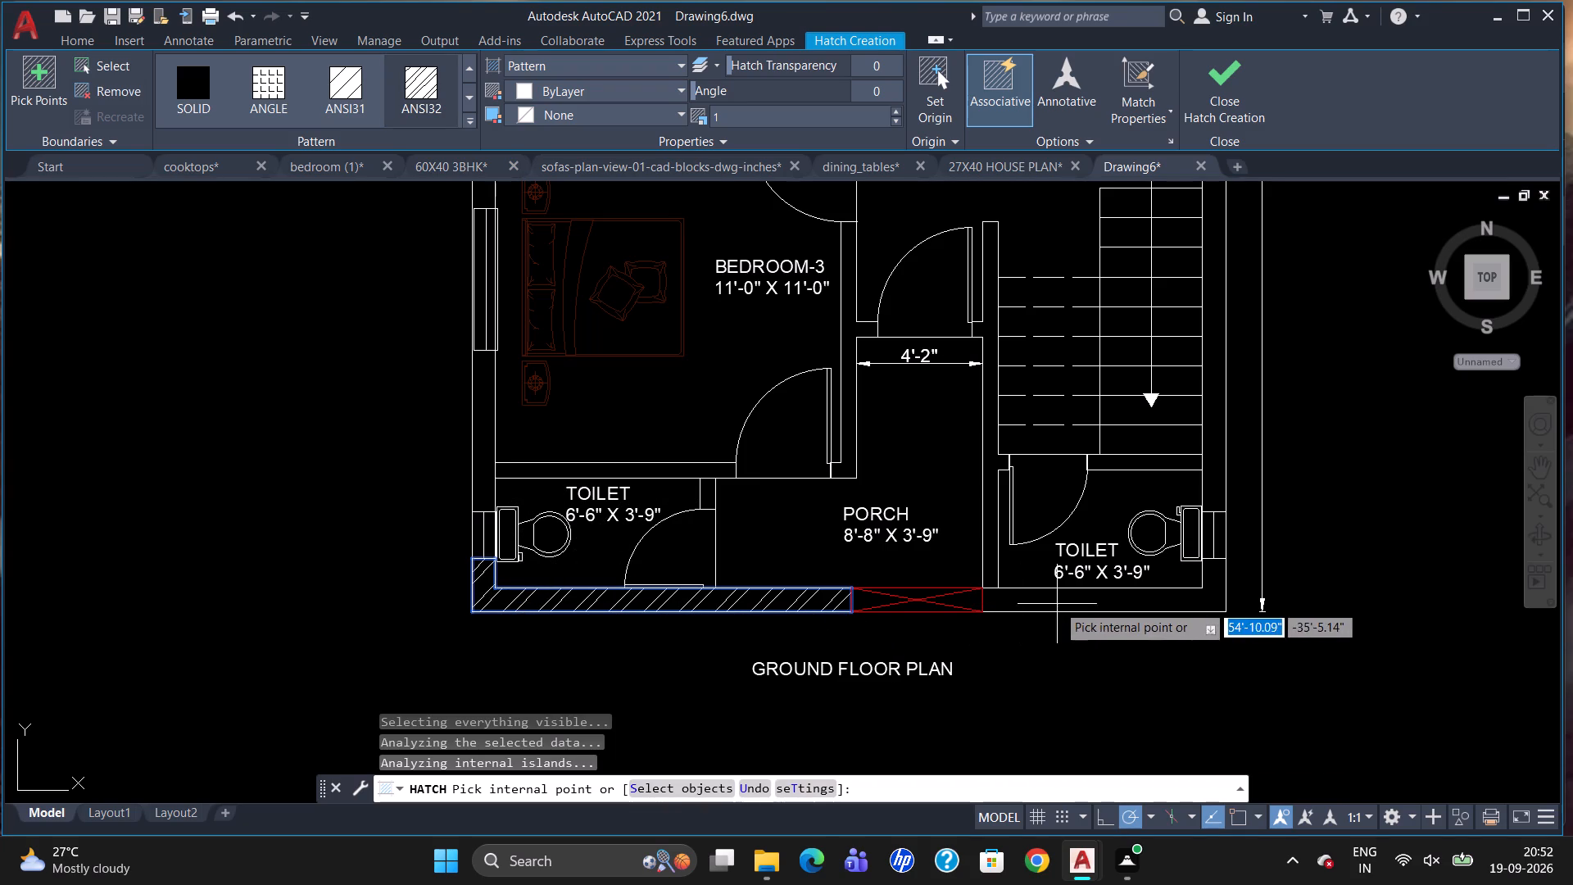
left_click(1077, 604)
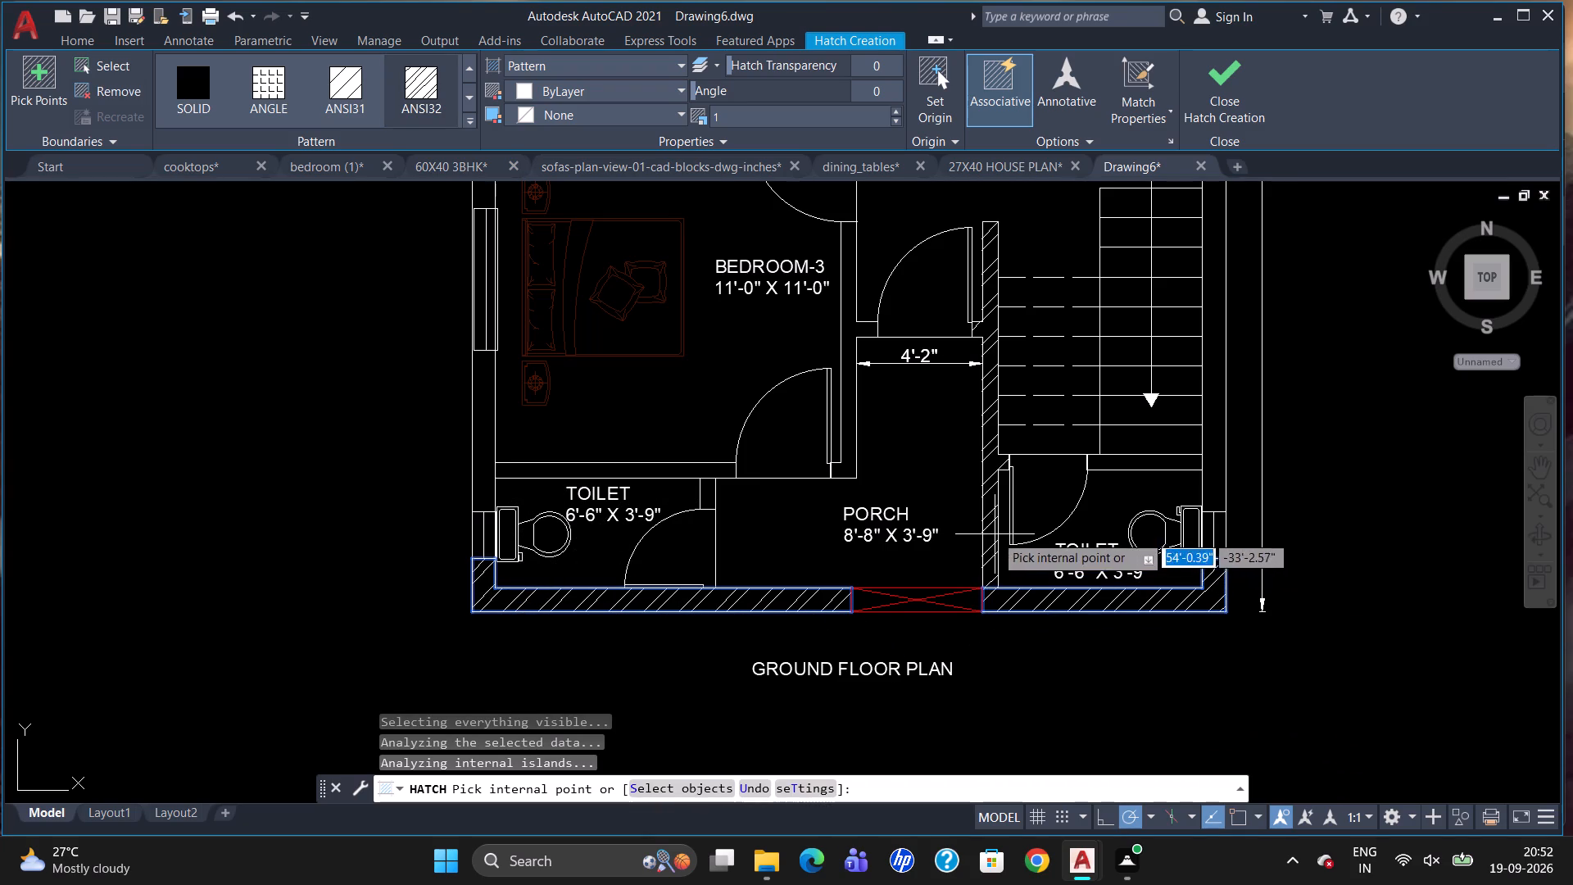
left_click(995, 534)
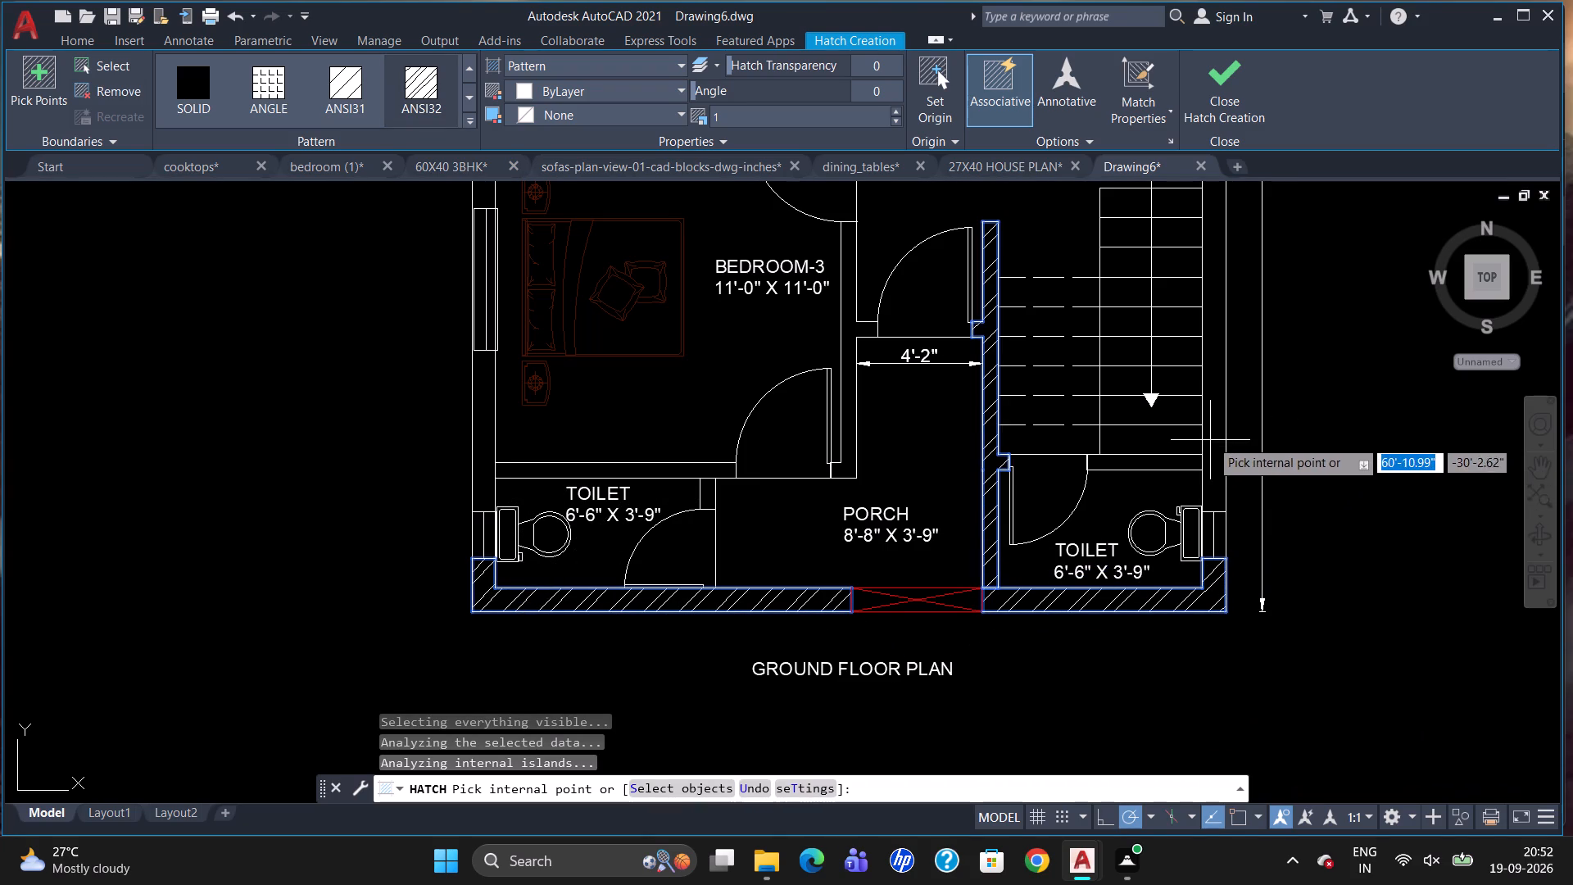
left_click(1213, 438)
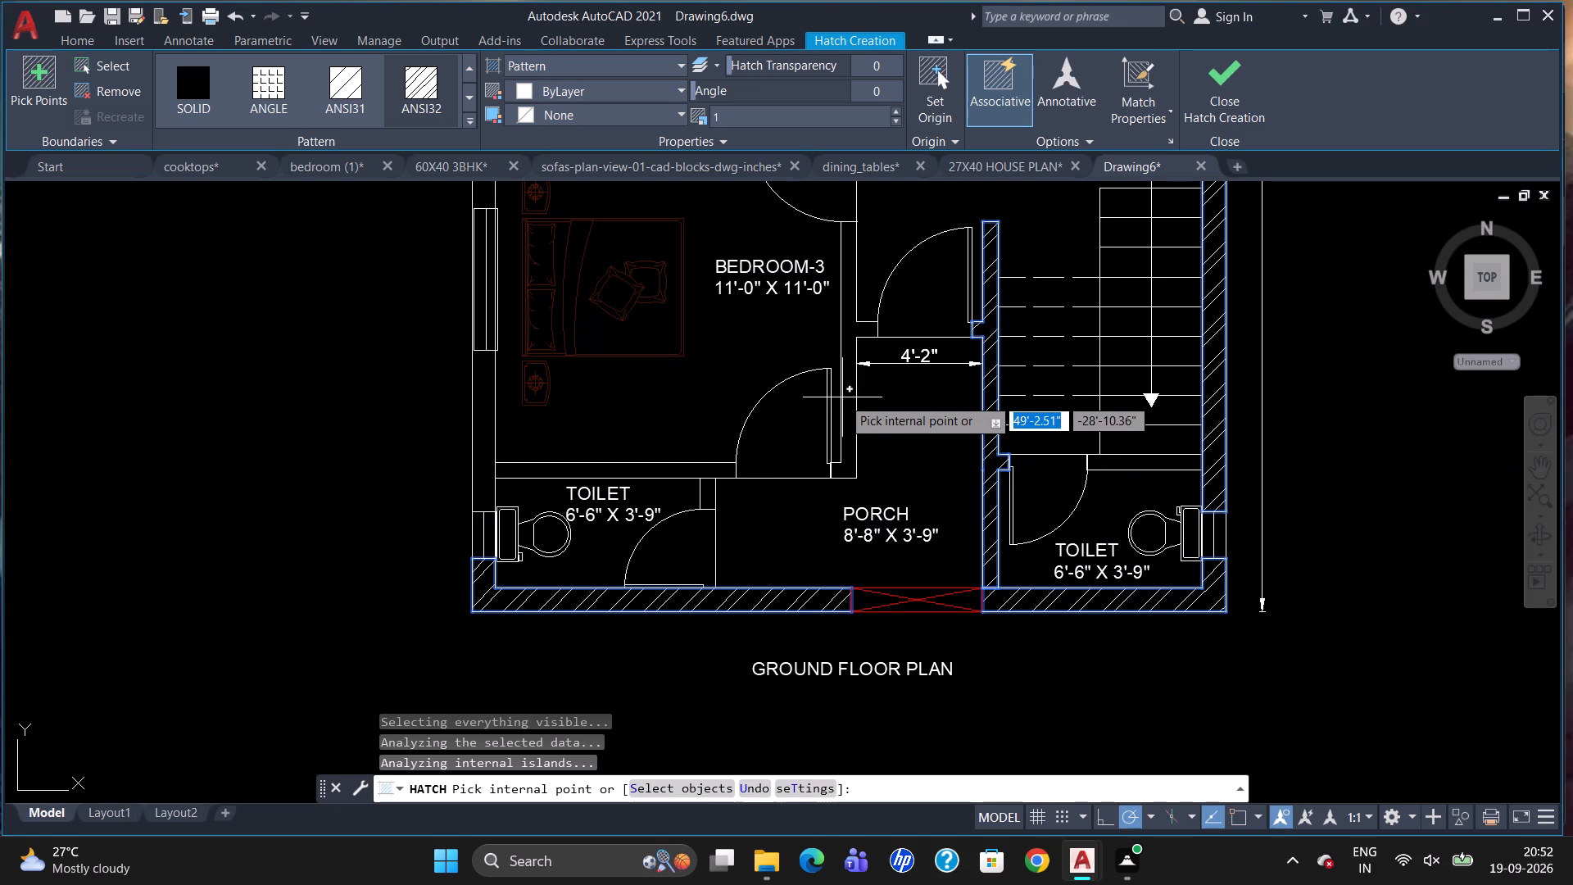
Hatch Bedroom-3's east, south and west walls and its wall shared with the kitchen with the same ANSI32 pattern.
left_click(846, 409)
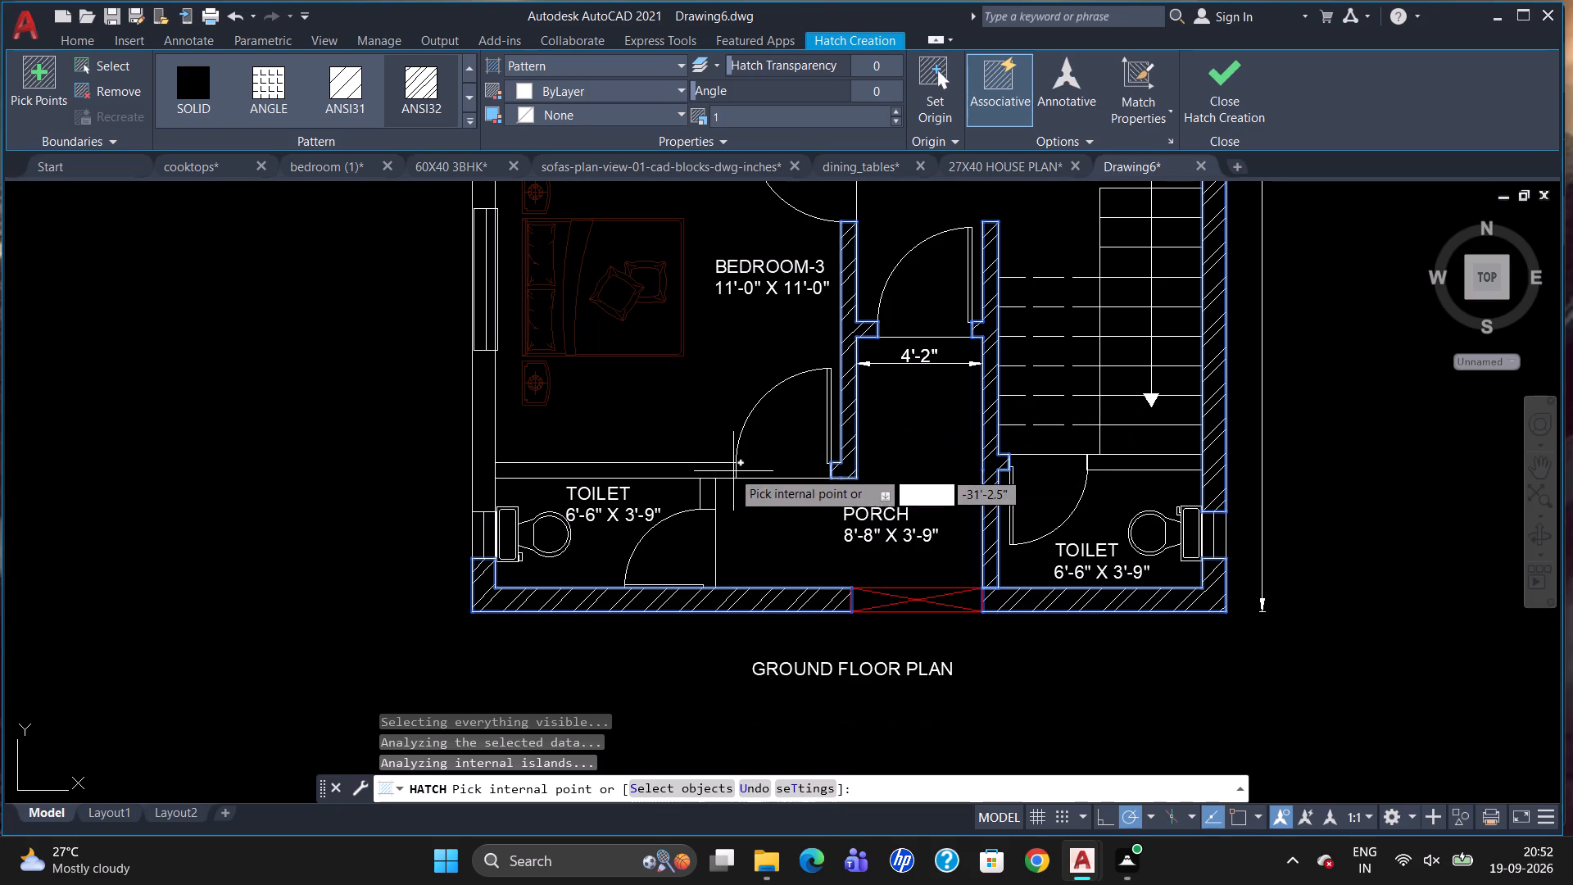
left_click(684, 467)
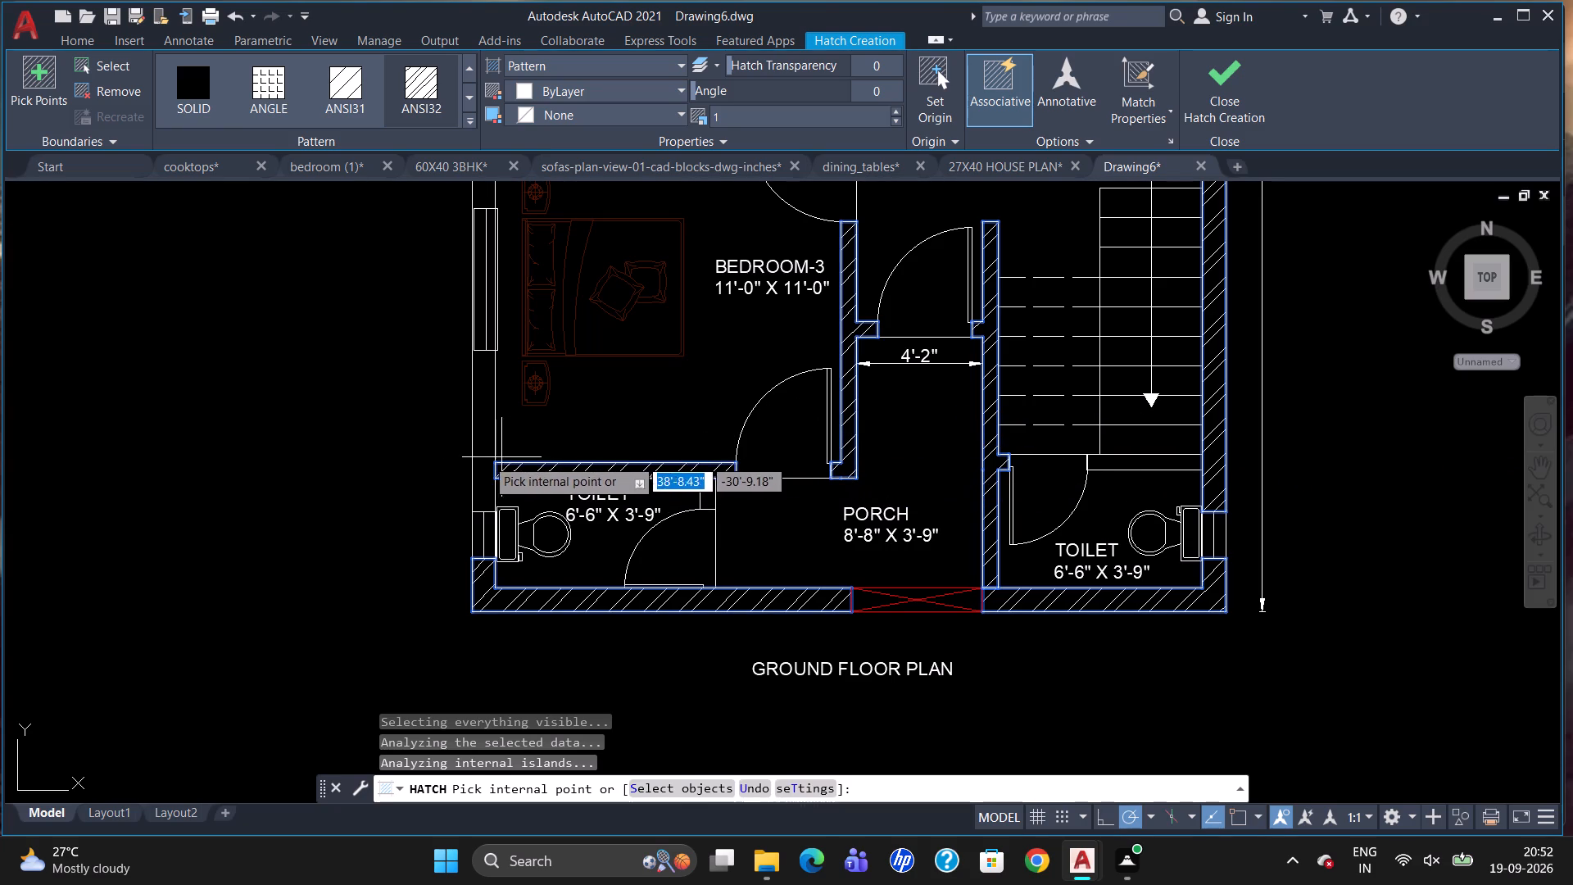
left_click(483, 457)
scroll(519, 528, "down", 1)
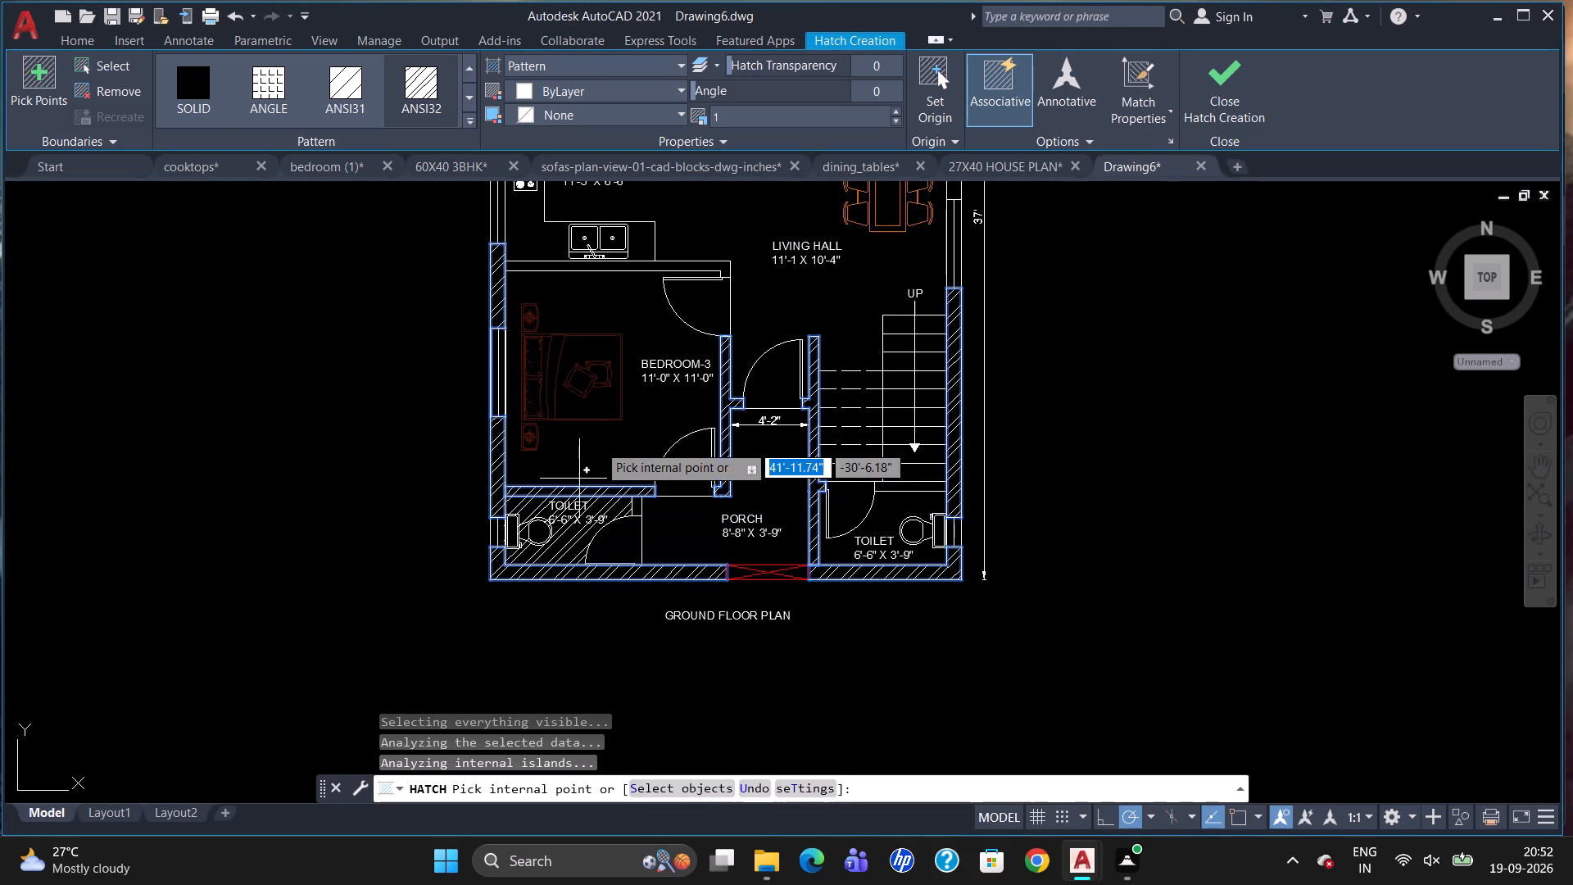
scroll(638, 360, "up", 2)
scroll(570, 547, "down", 2)
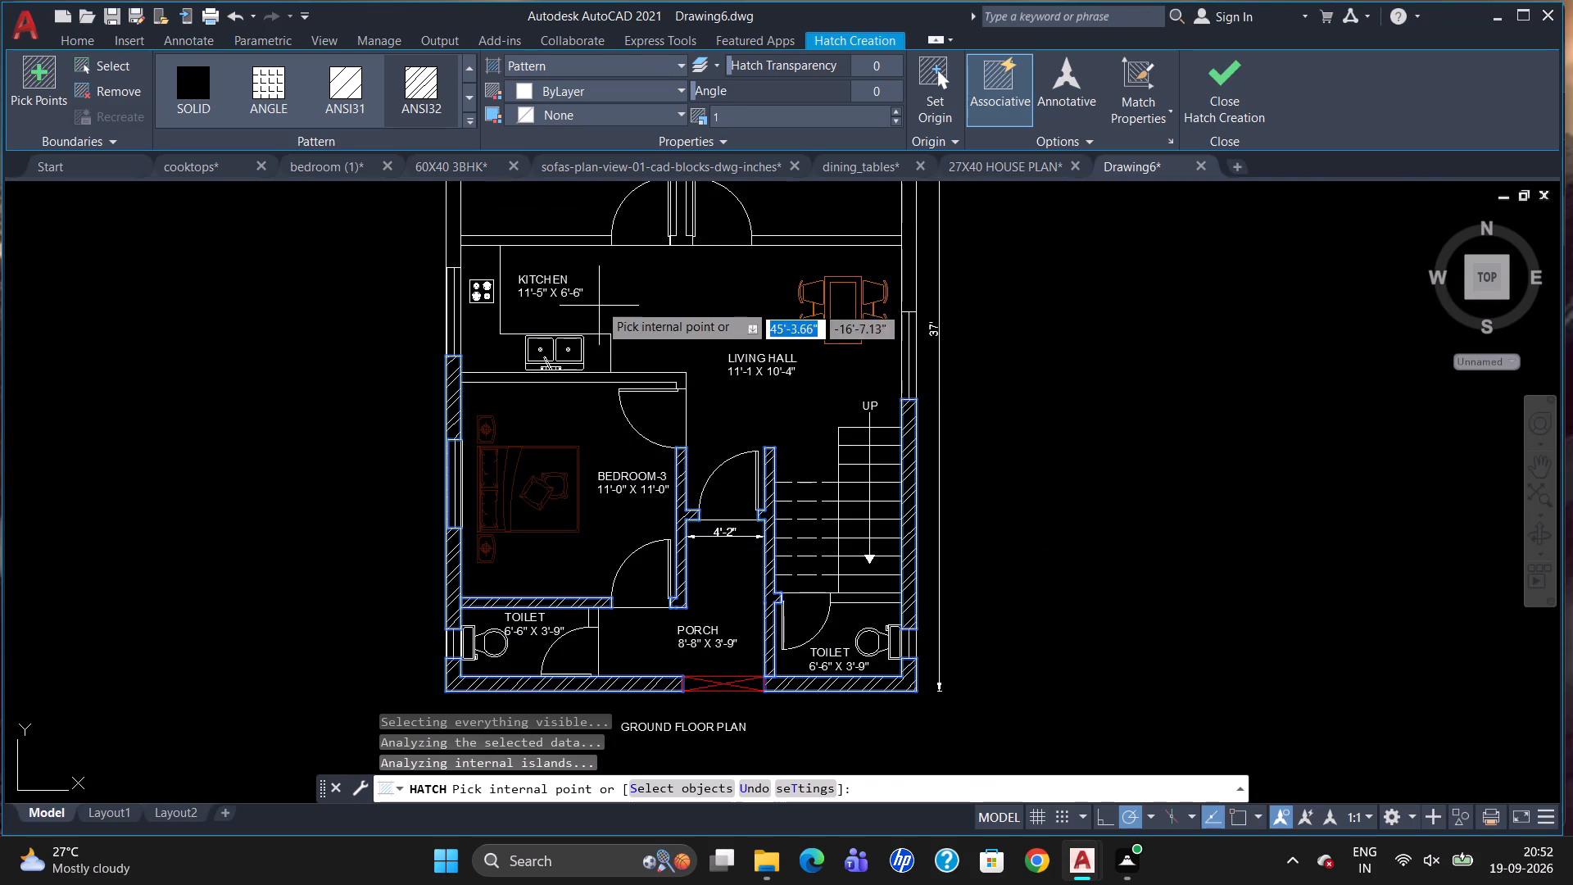
scroll(597, 293, "up", 2)
left_click(617, 485)
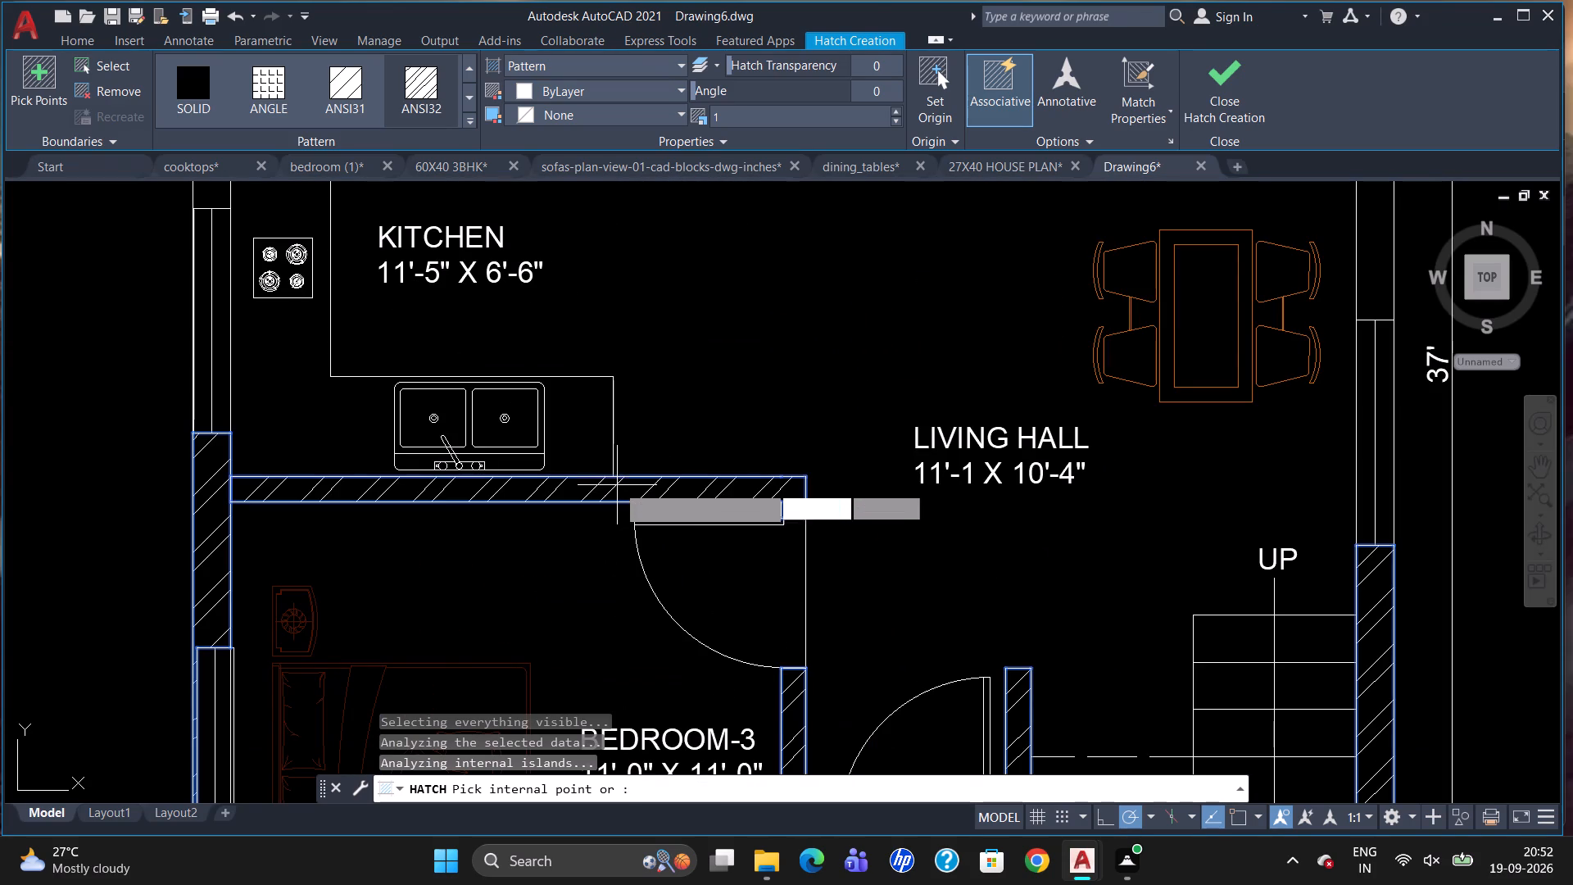
Extend the ANSI32 hatch to the west wall near Bedroom-1, both bedrooms' south walls, their dividing wall, and the east wall near Bedroom-2.
scroll(401, 470, "down", 3)
scroll(340, 329, "up", 3)
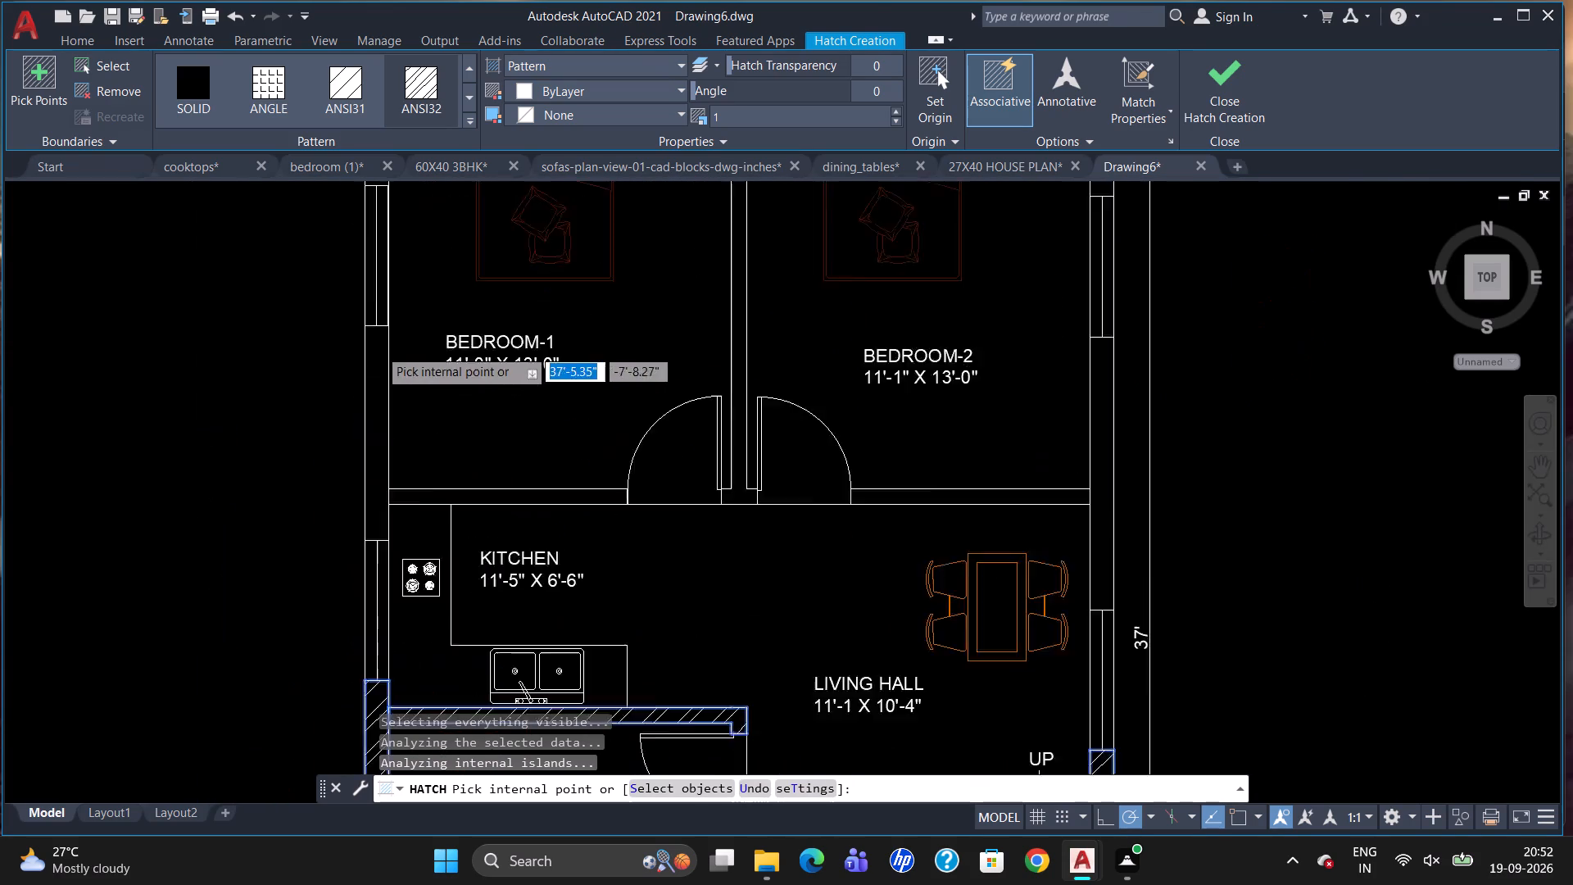
left_click(376, 406)
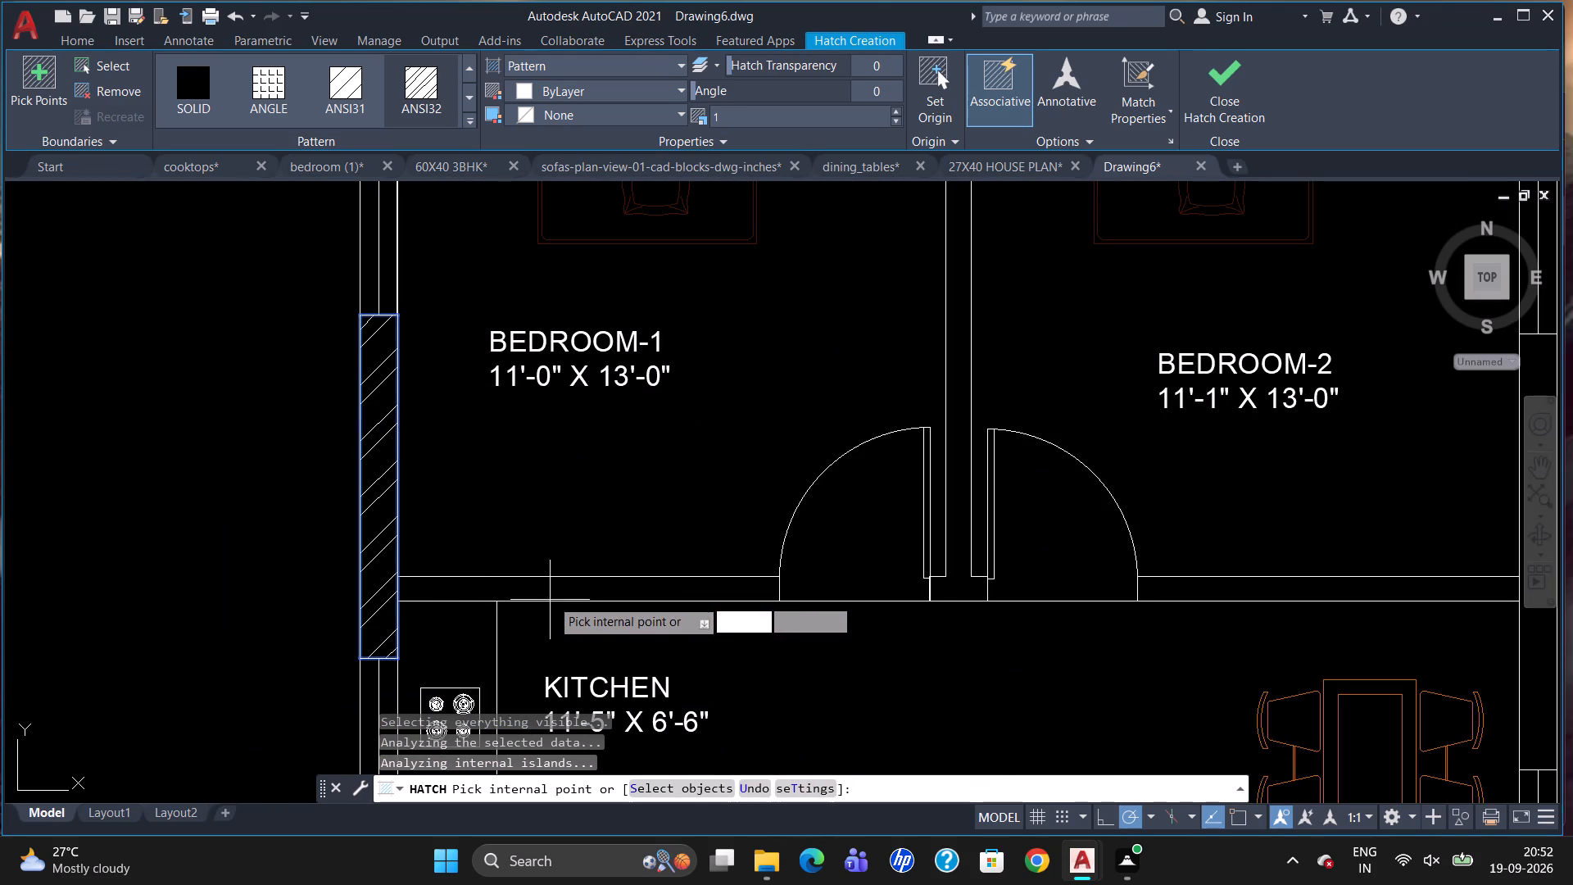
left_click(557, 585)
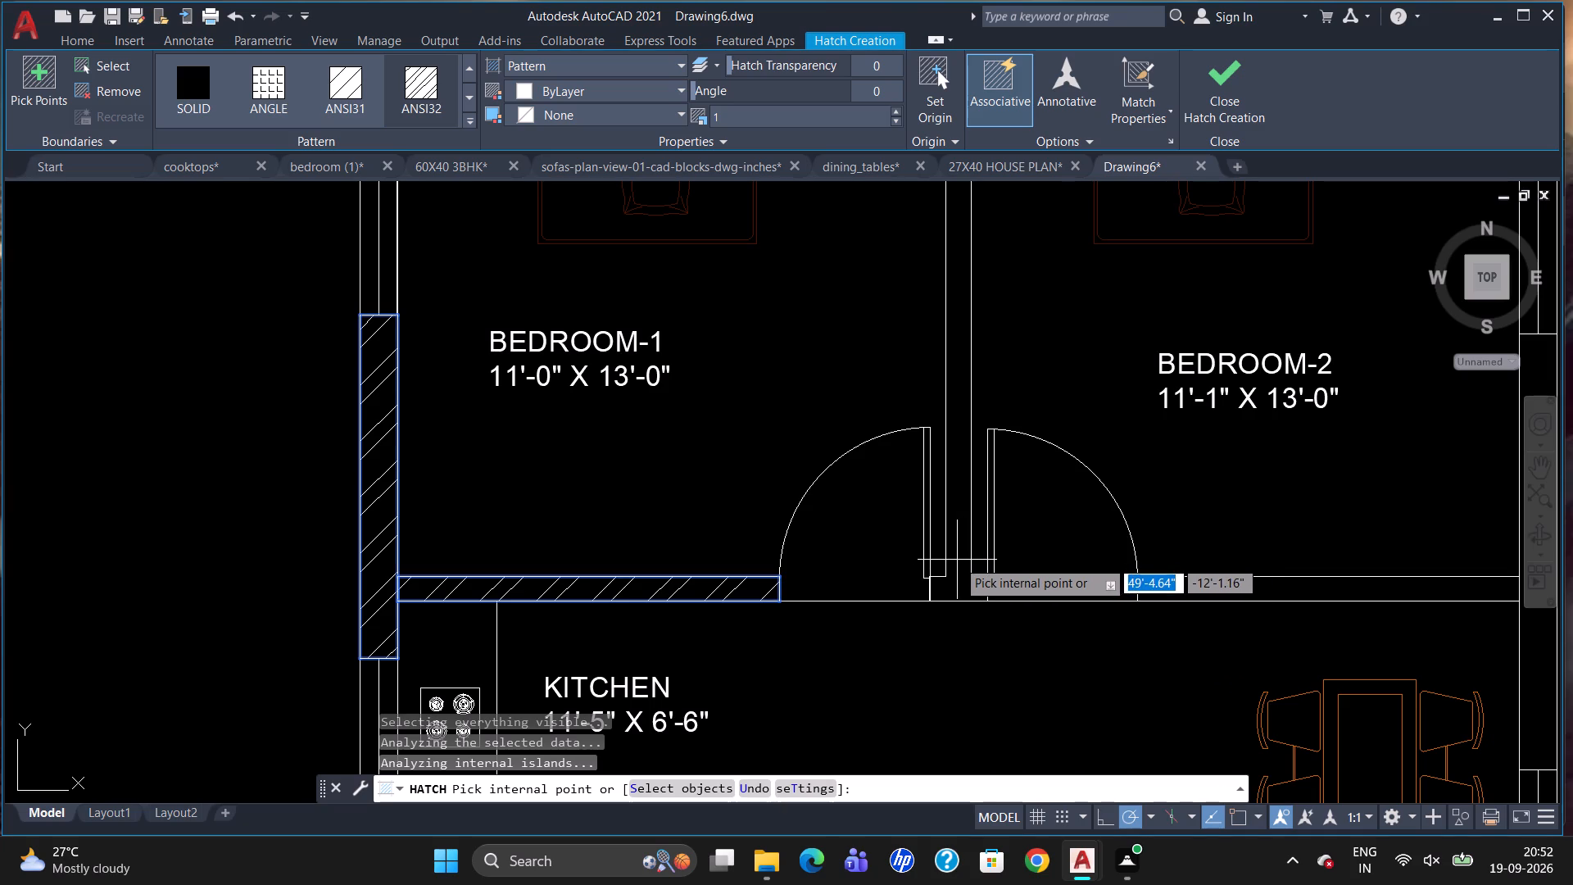
left_click(959, 557)
scroll(886, 564, "down", 2)
scroll(1086, 558, "up", 2)
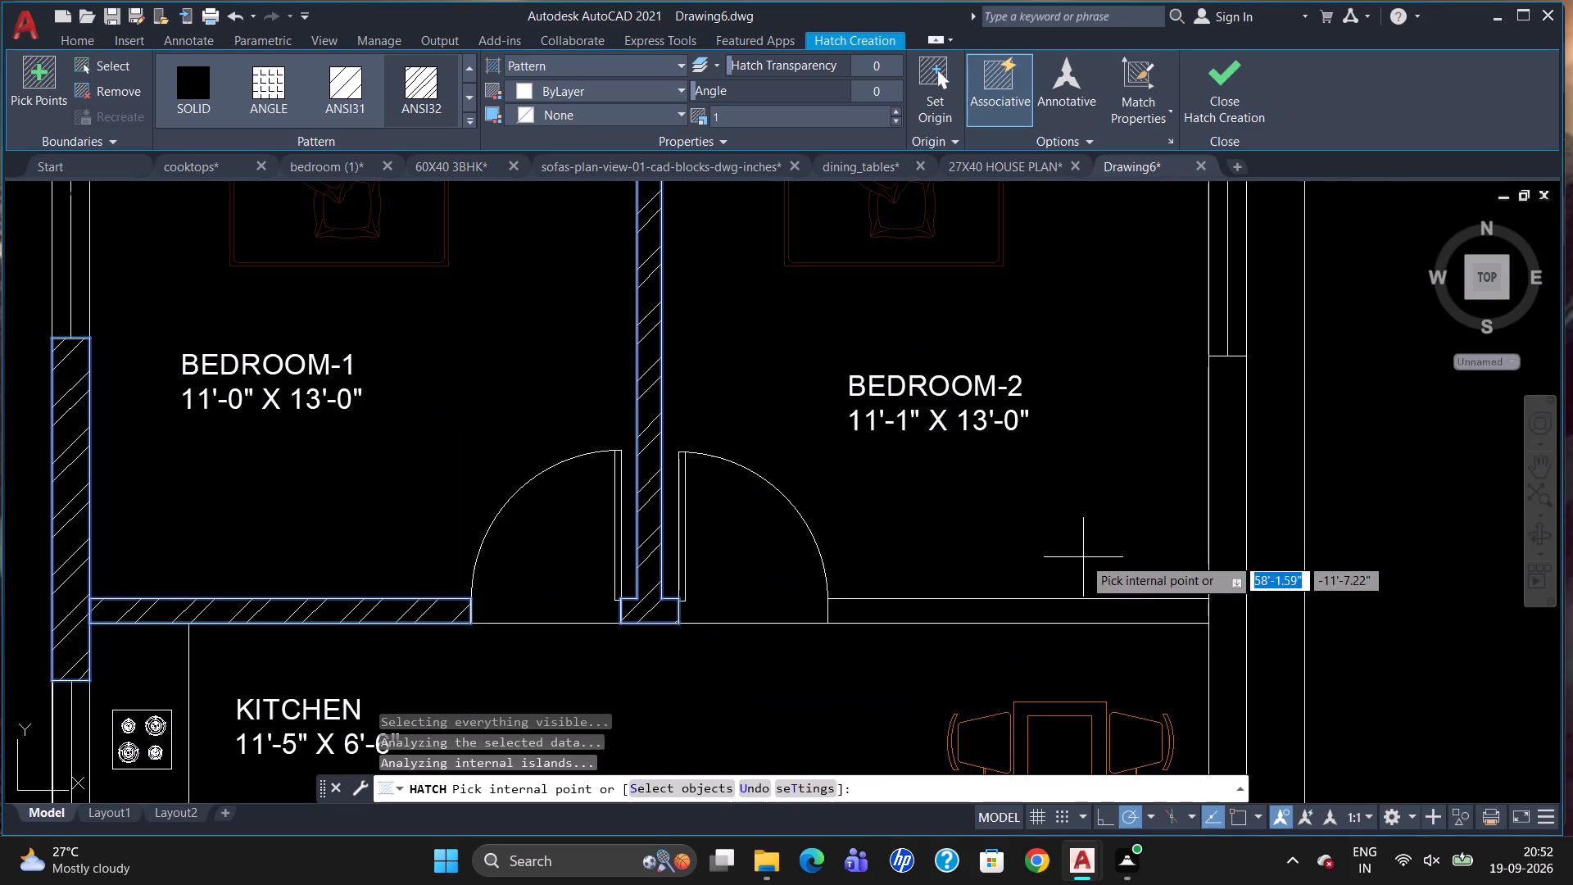
left_click(1077, 606)
scroll(1070, 547, "down", 2)
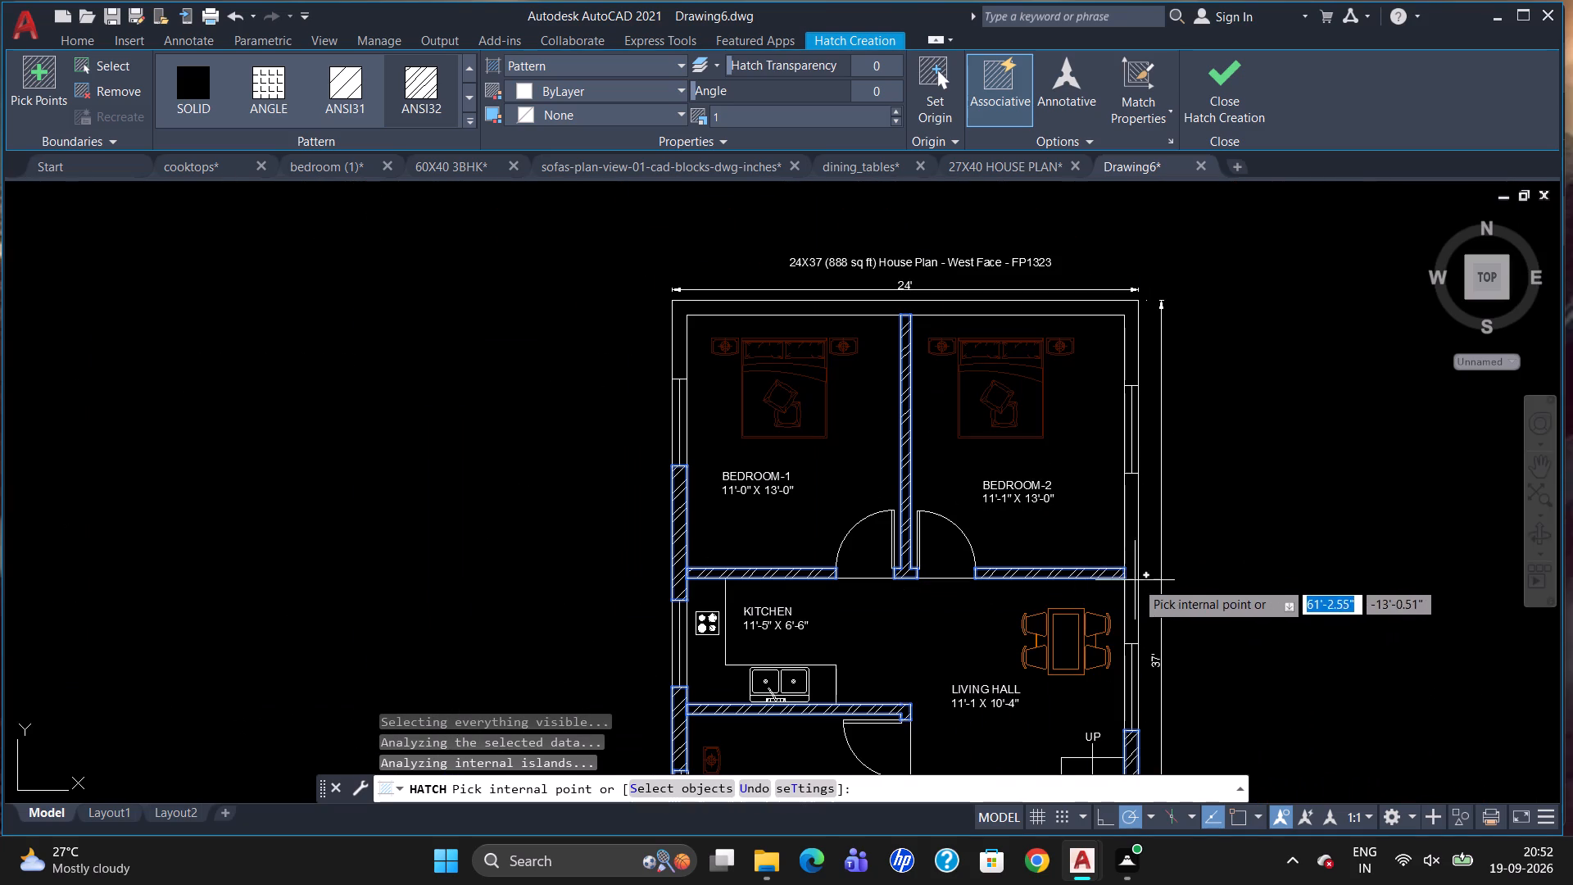
scroll(1125, 579, "up", 3)
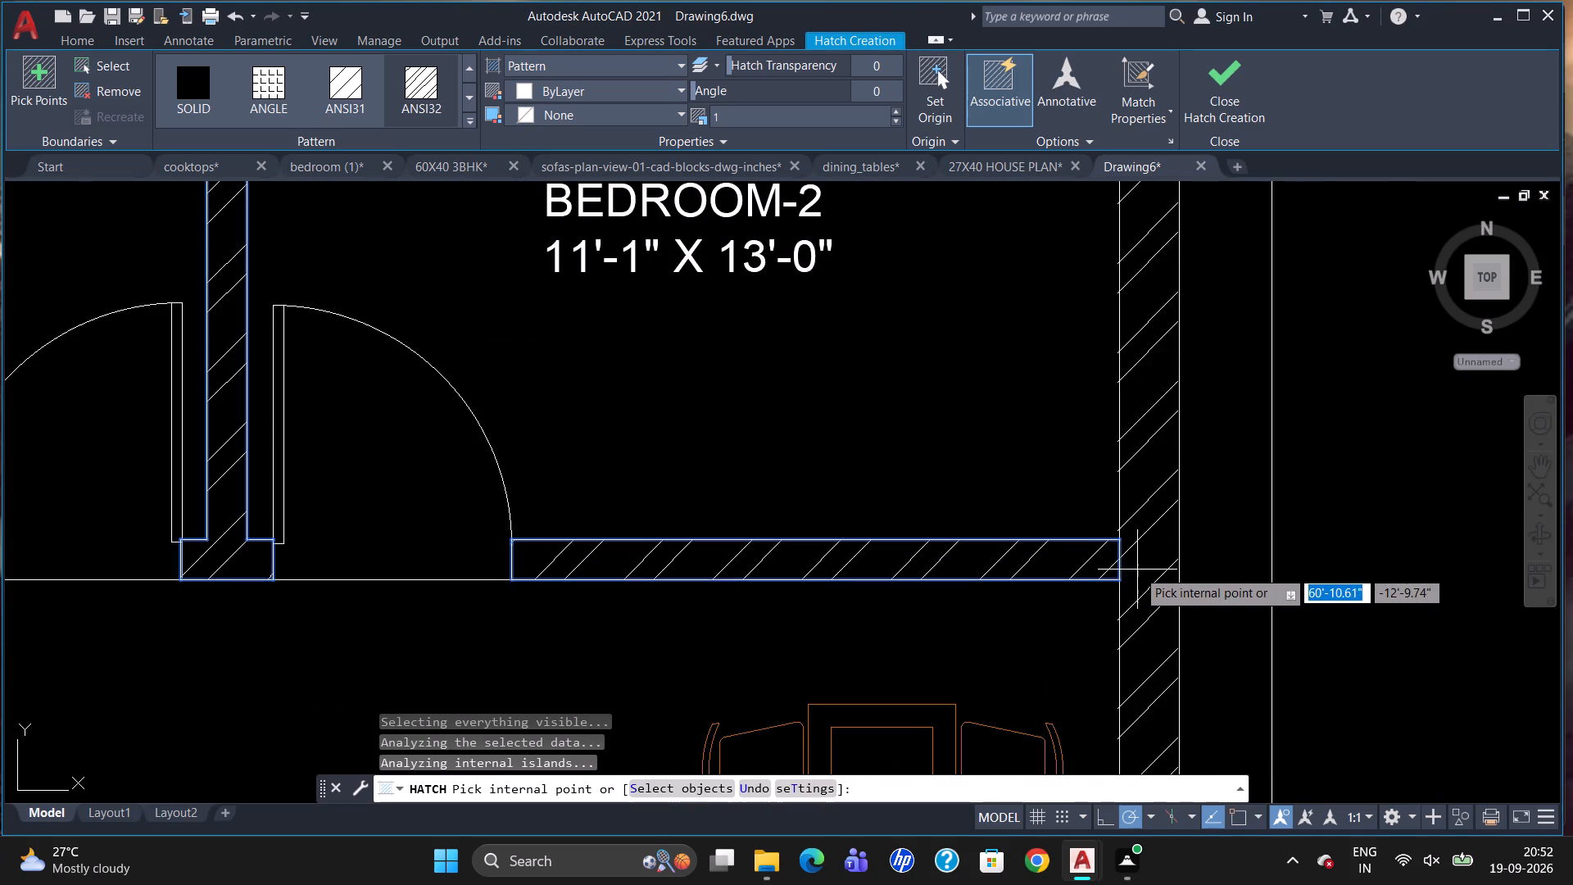
left_click(1138, 570)
Hatch the north wall and its corner returns with ANSI32 and finish the hatching.
scroll(1117, 529, "down", 5)
scroll(1153, 465, "up", 2)
scroll(1092, 424, "up", 1)
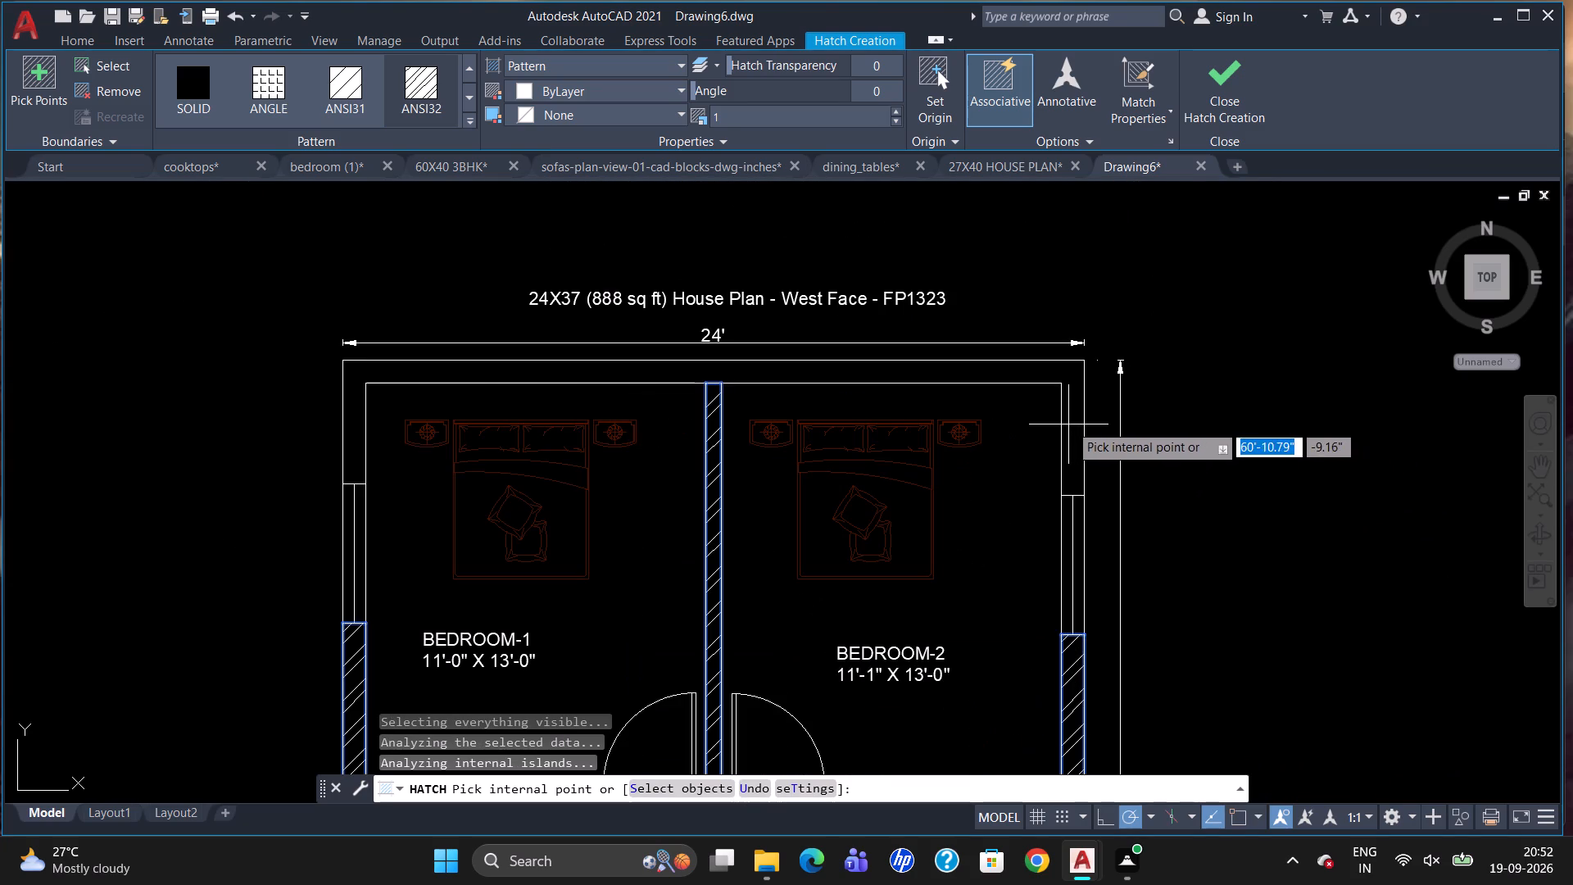
left_click(1072, 421)
key("Escape")
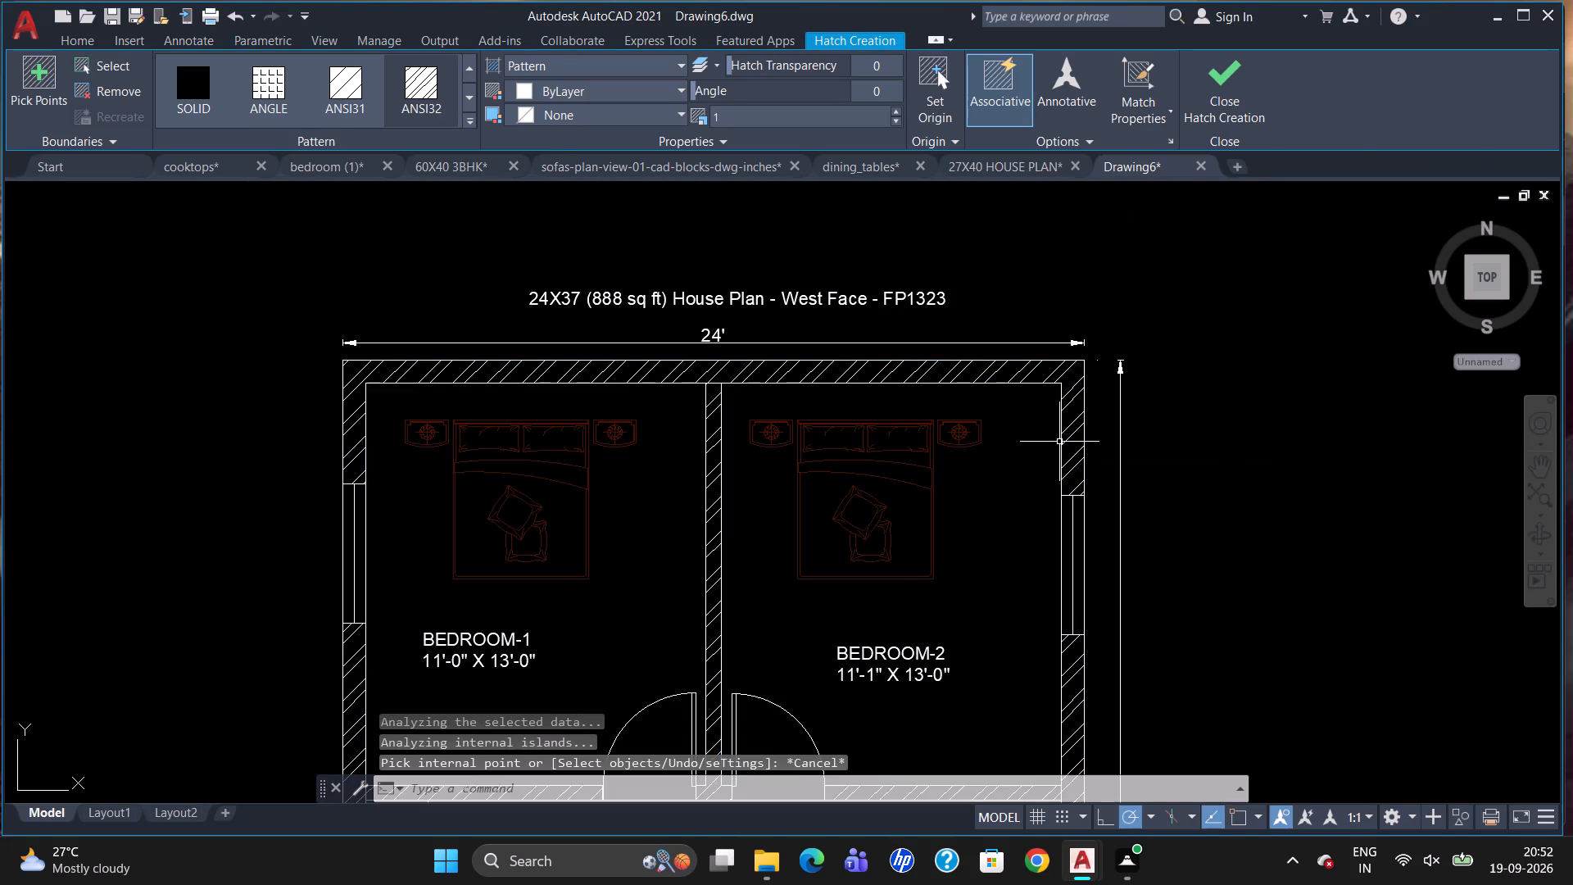
Check the wall hatching across the whole floor plan, including its title, dimensions and room labels.
scroll(1185, 381, "down", 1)
scroll(1078, 413, "down", 1)
scroll(1042, 524, "up", 1)
scroll(1093, 359, "down", 1)
scroll(1065, 615, "up", 1)
scroll(1067, 452, "down", 1)
scroll(1057, 665, "up", 1)
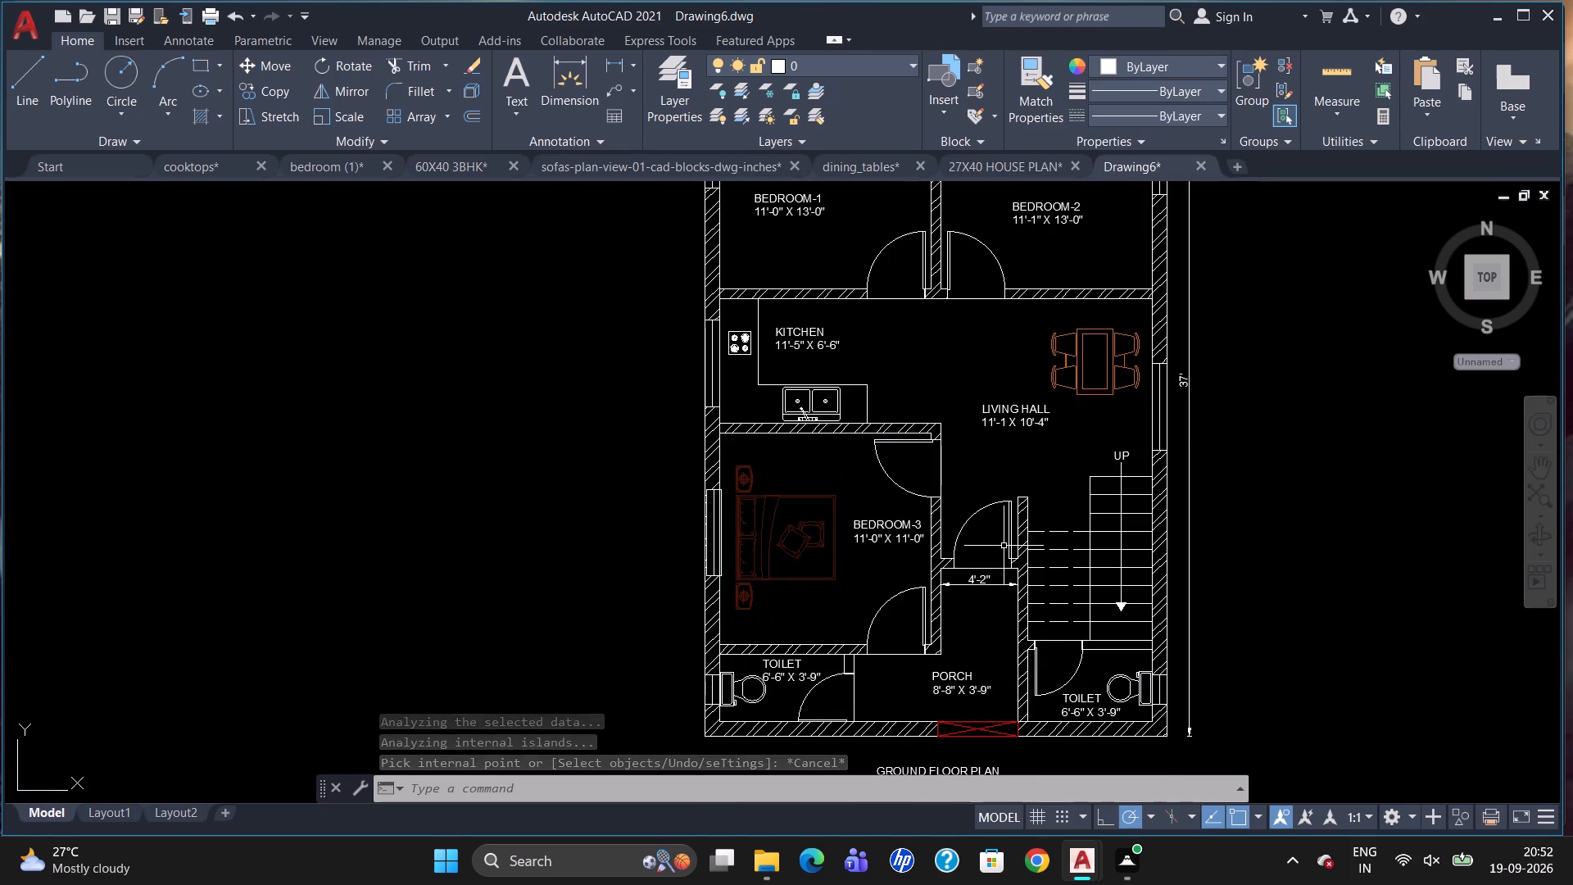
scroll(988, 539, "down", 1)
left_click_drag(1121, 850, 1112, 844)
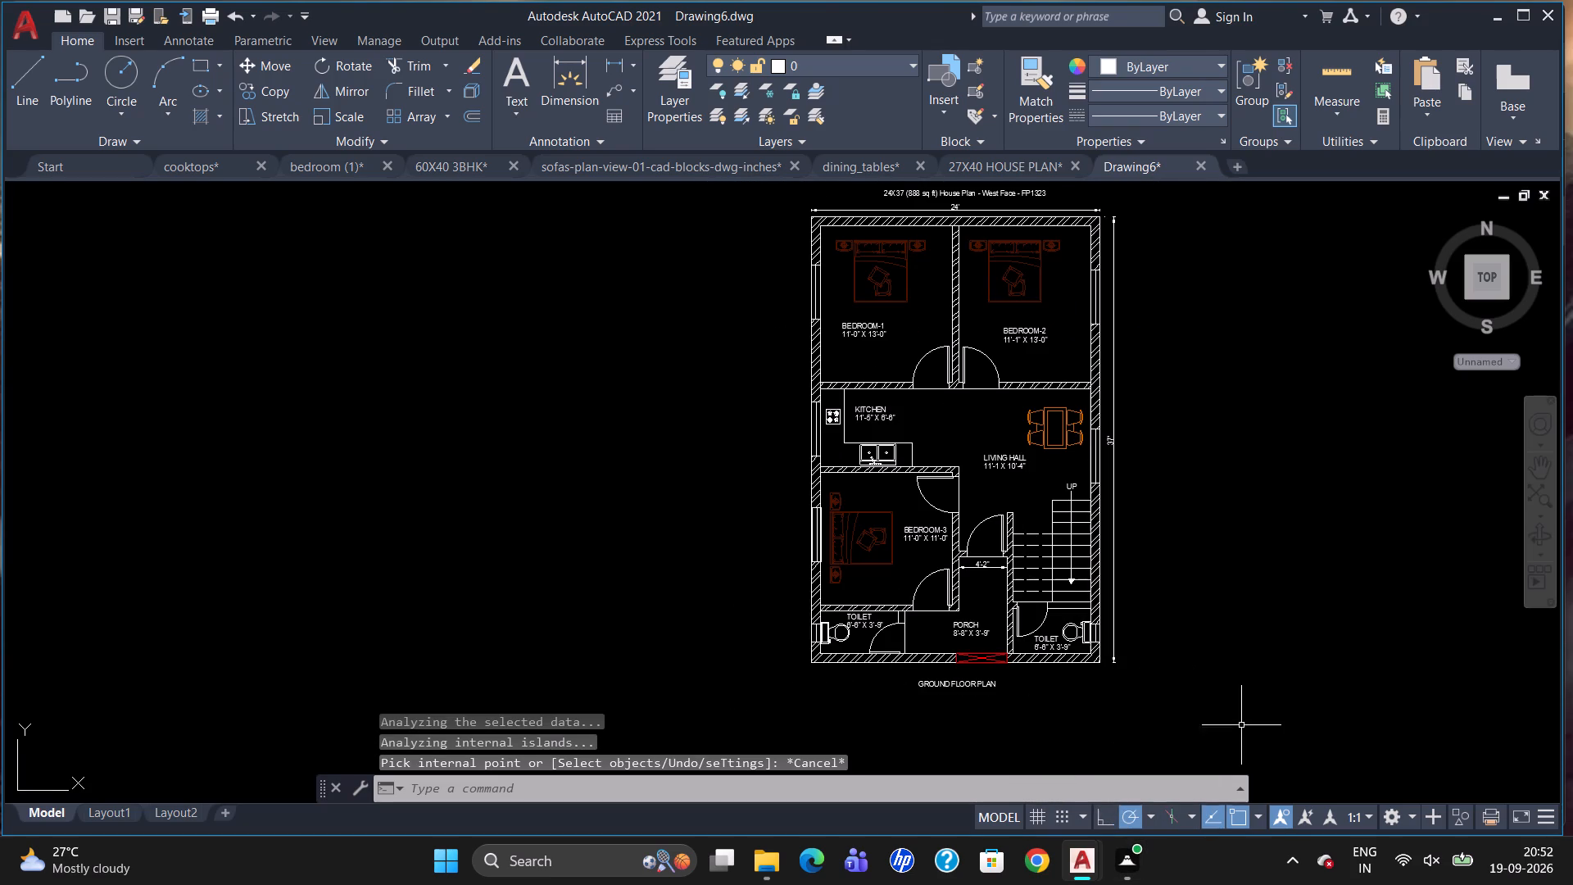
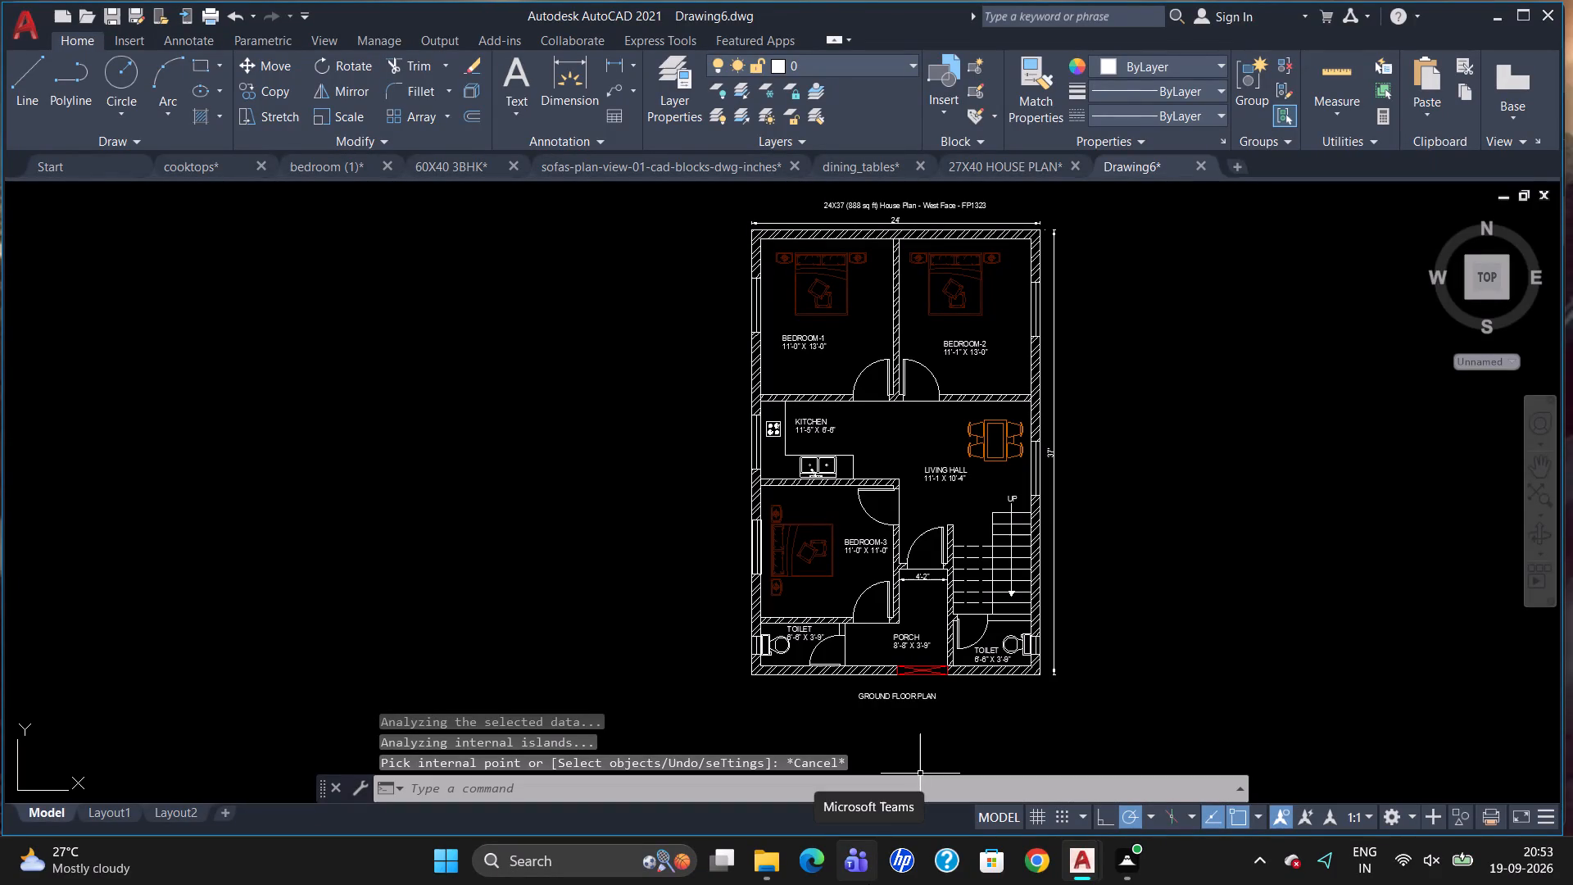
Save the drawing in the Downloads folder under the file name 24X37 HOUSE PLAN.
key("ctrl+s")
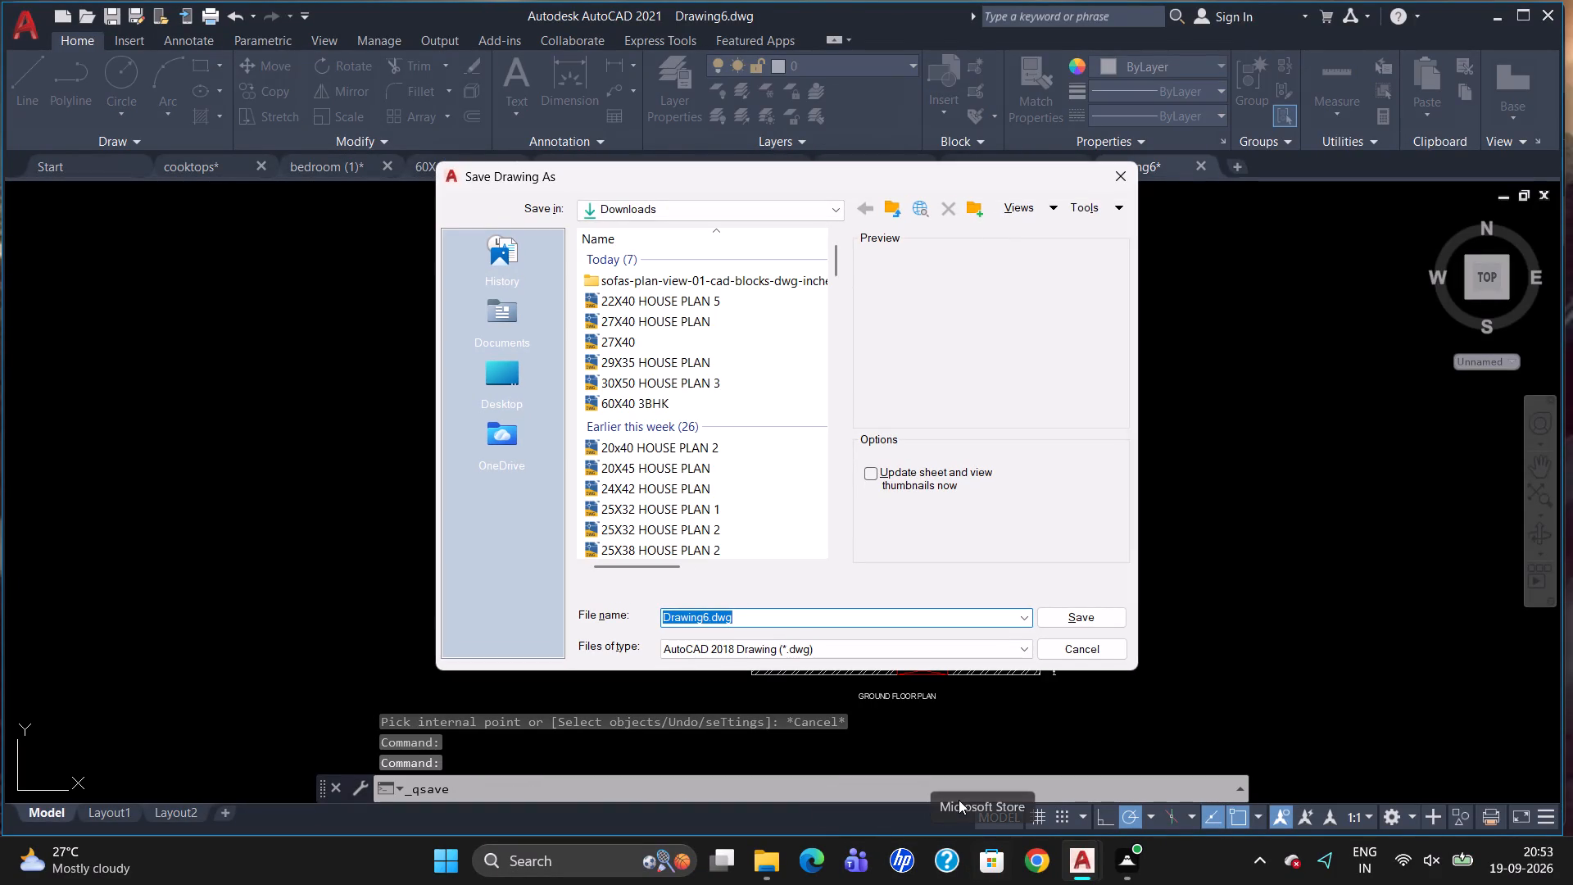
left_click(698, 619)
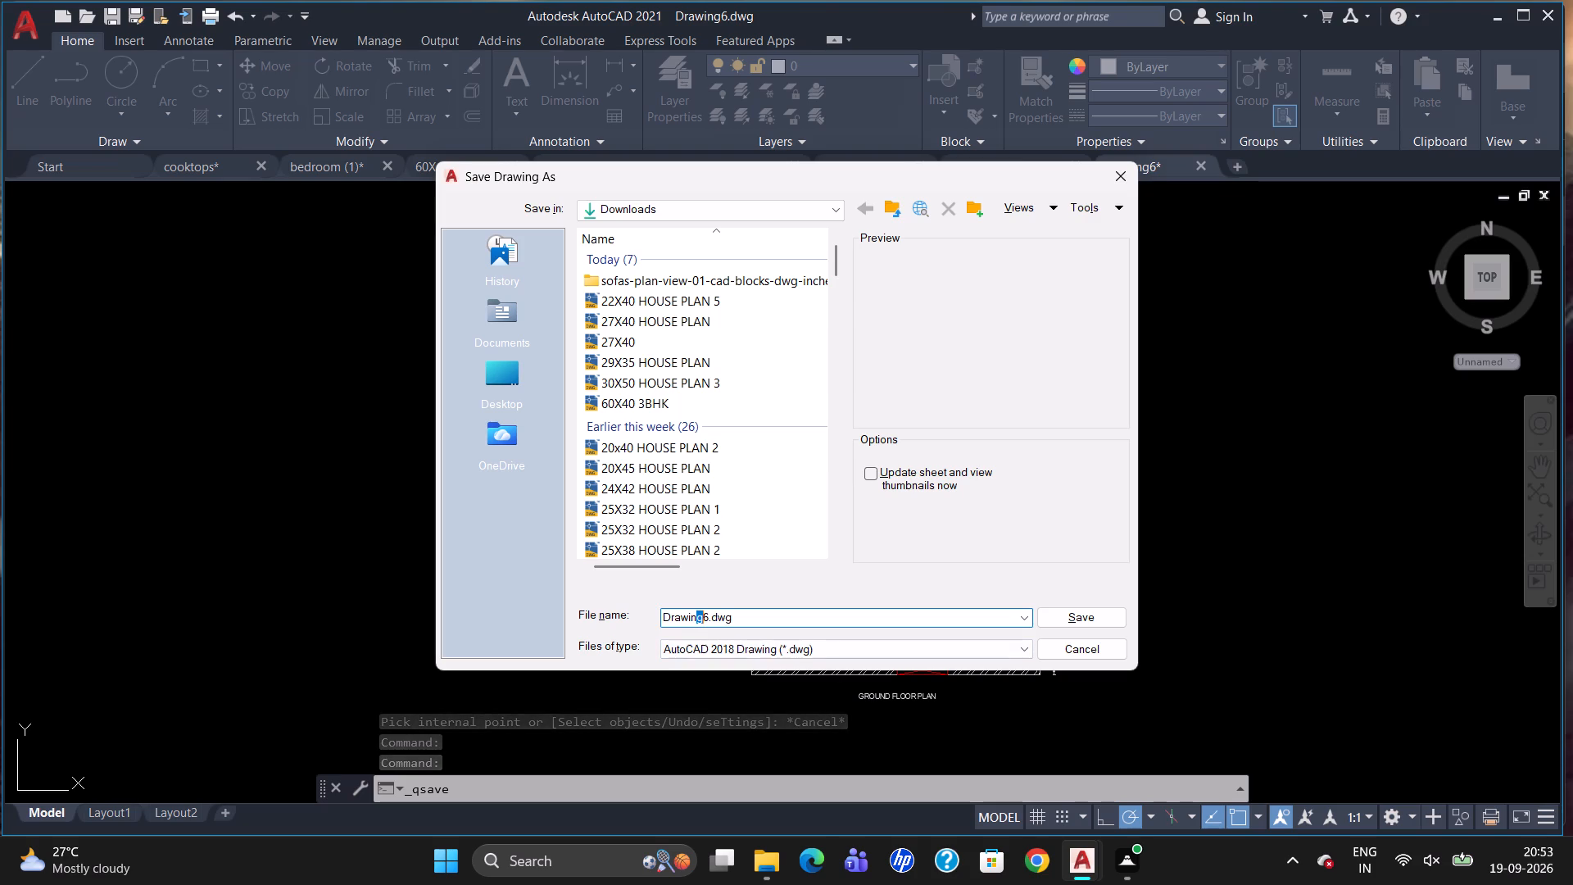
key("BackSpace")
key("Right")
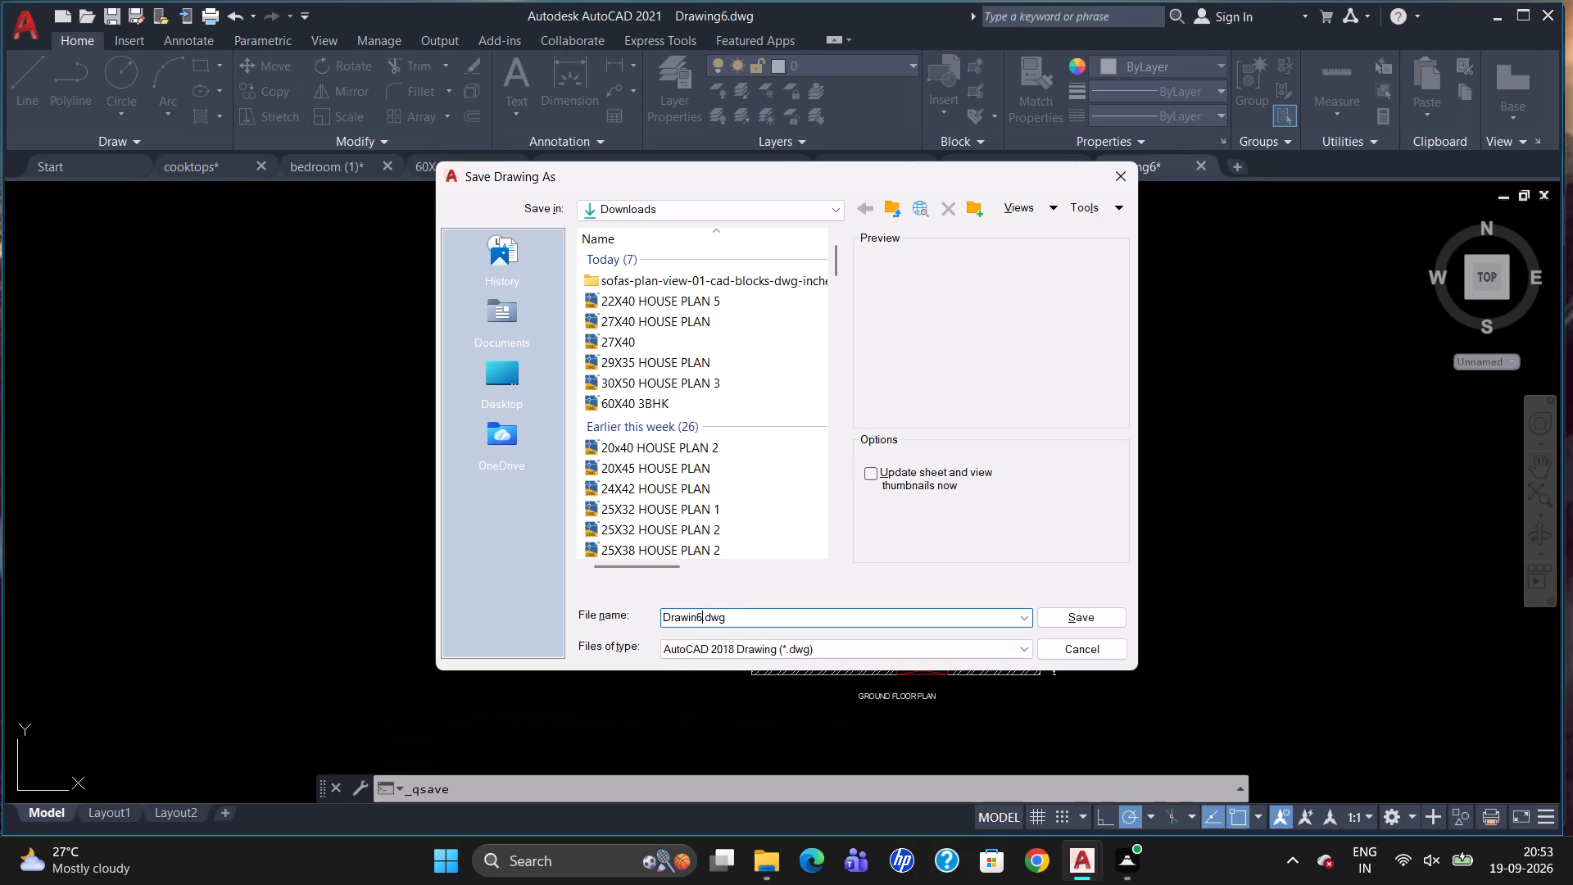
key("BackSpace")
key("BackSpace")
key("BackSpace")
key("BackSpace")
key("BackSpace")
key("BackSpace")
key("BackSpace")
key("BackSpace")
key("BackSpace")
key("BackSpace")
key("BackSpace")
type("24X37 HOUSE PLAN")
key("Return")
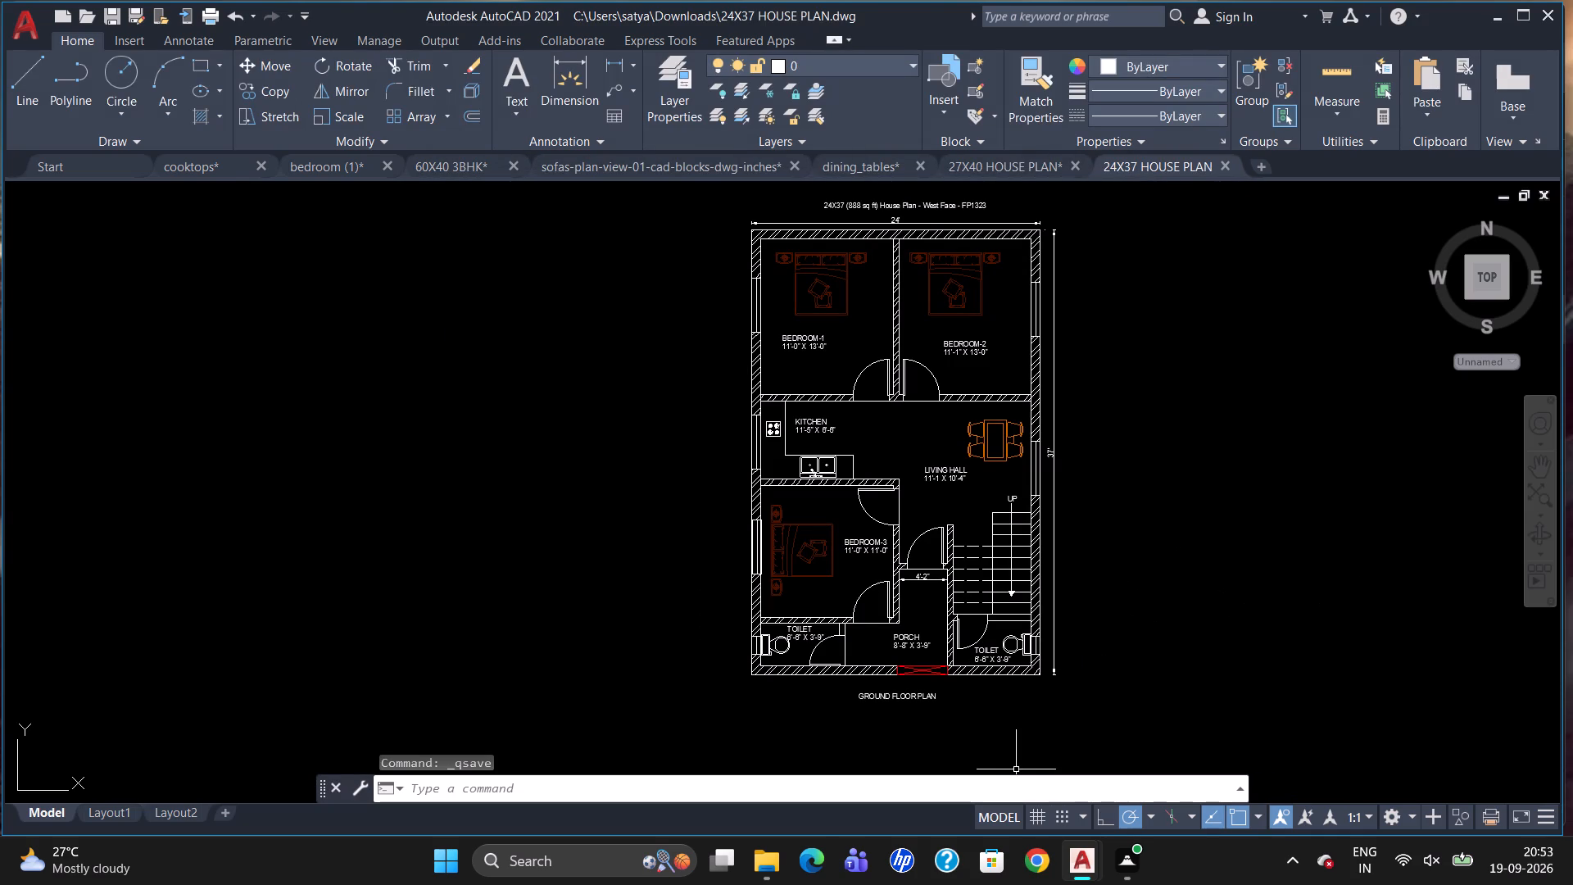
Query the drawing's log file path with the LOGFILENAME system variable.
left_click(1021, 786)
type("LOGFILENAME")
key("Return")
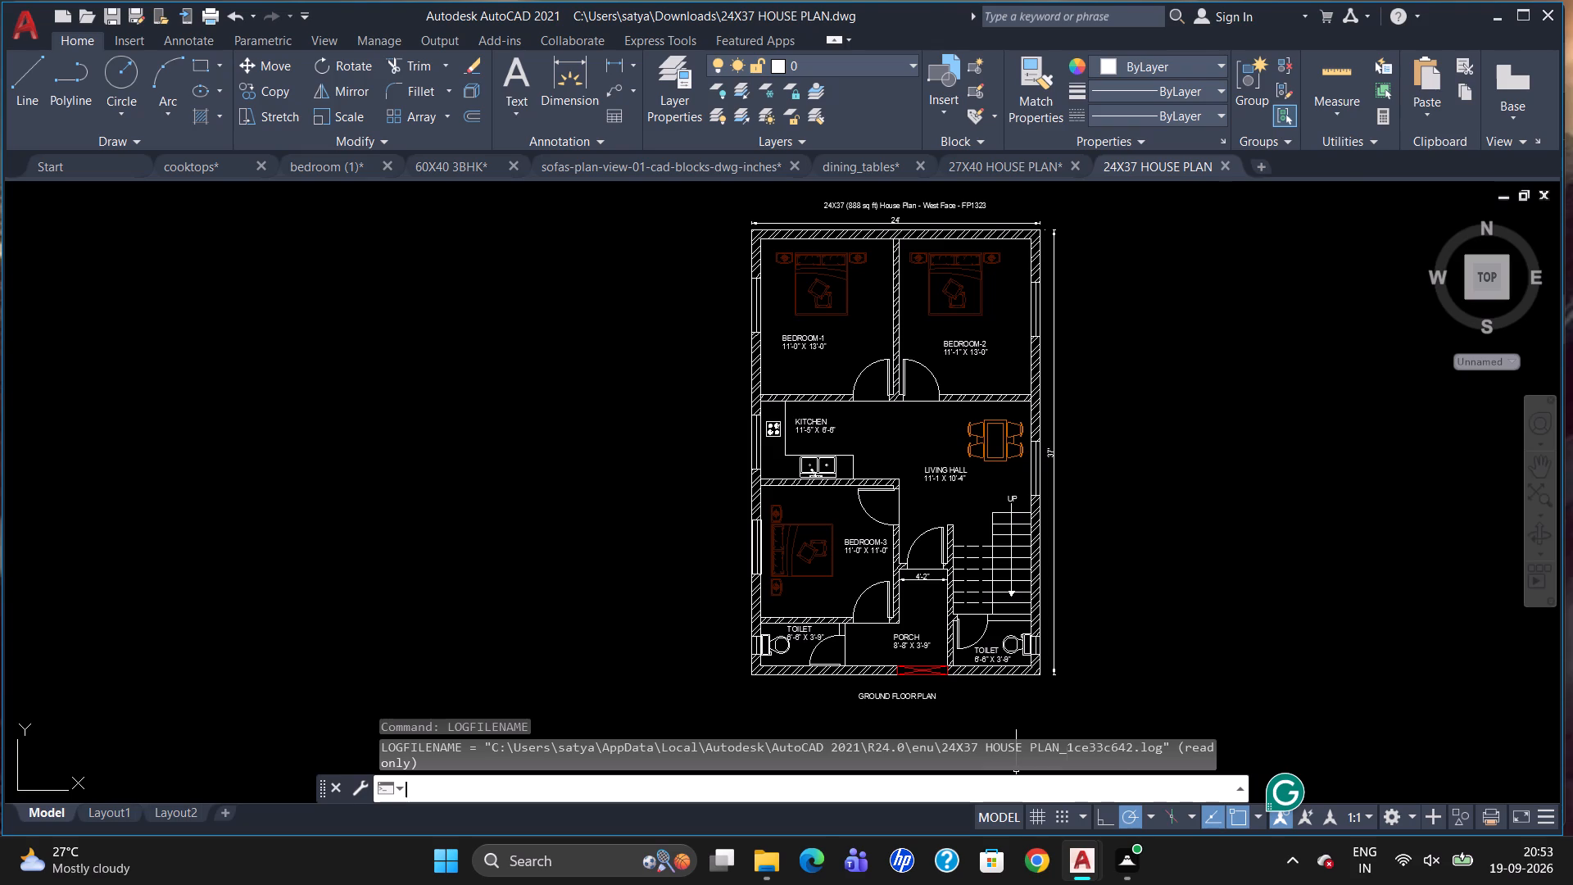
Start the Plot command for the house plan and continue with plotting a single sheet.
scroll(786, 576, "down", 1)
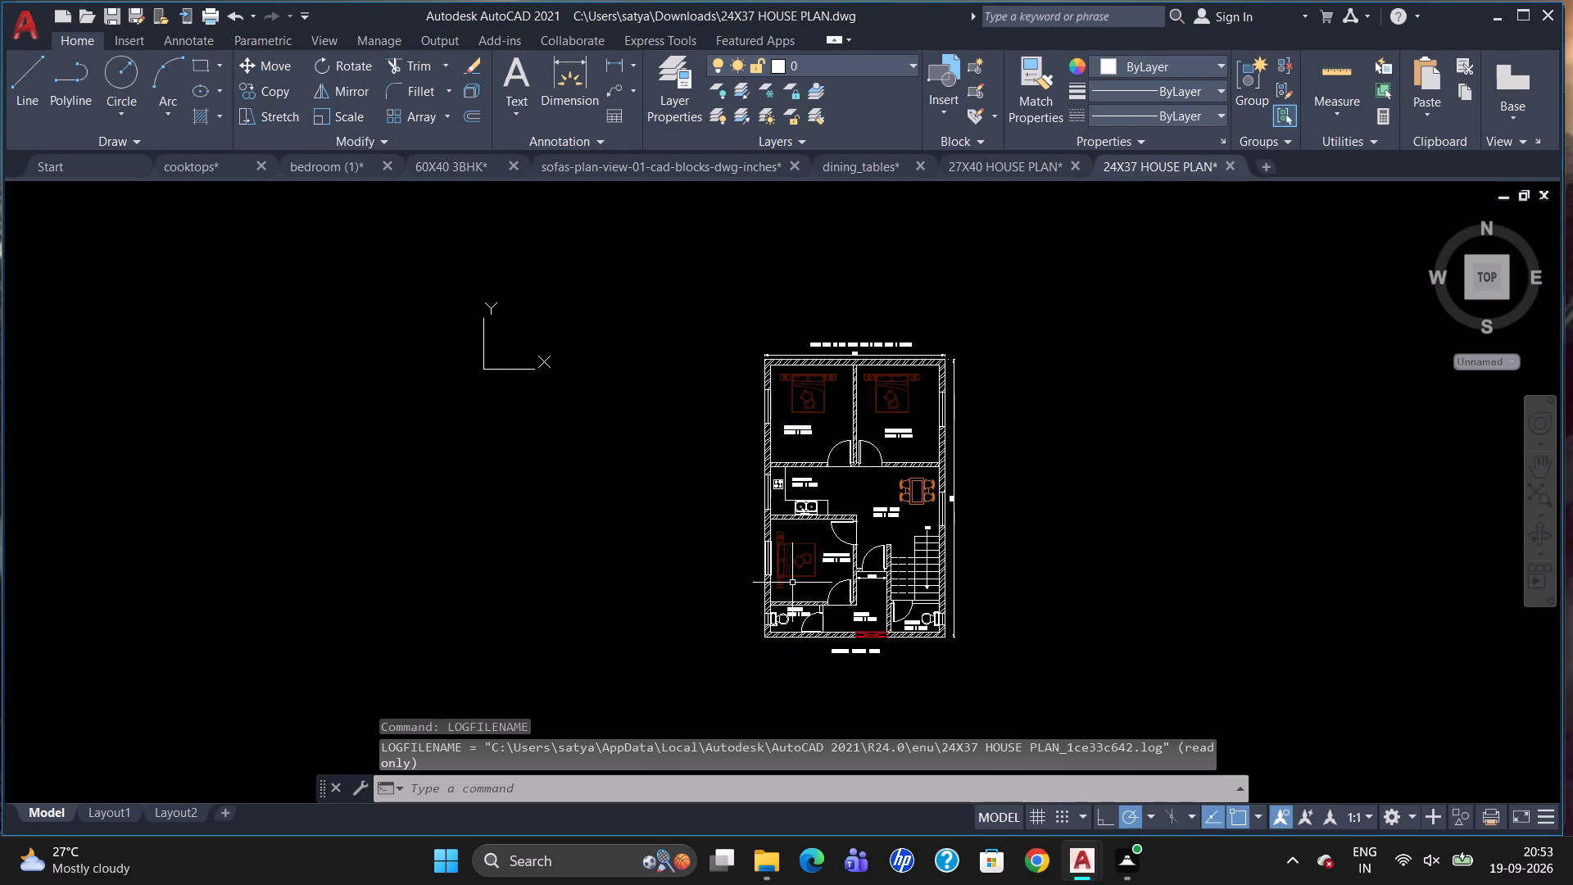
key("ctrl+p")
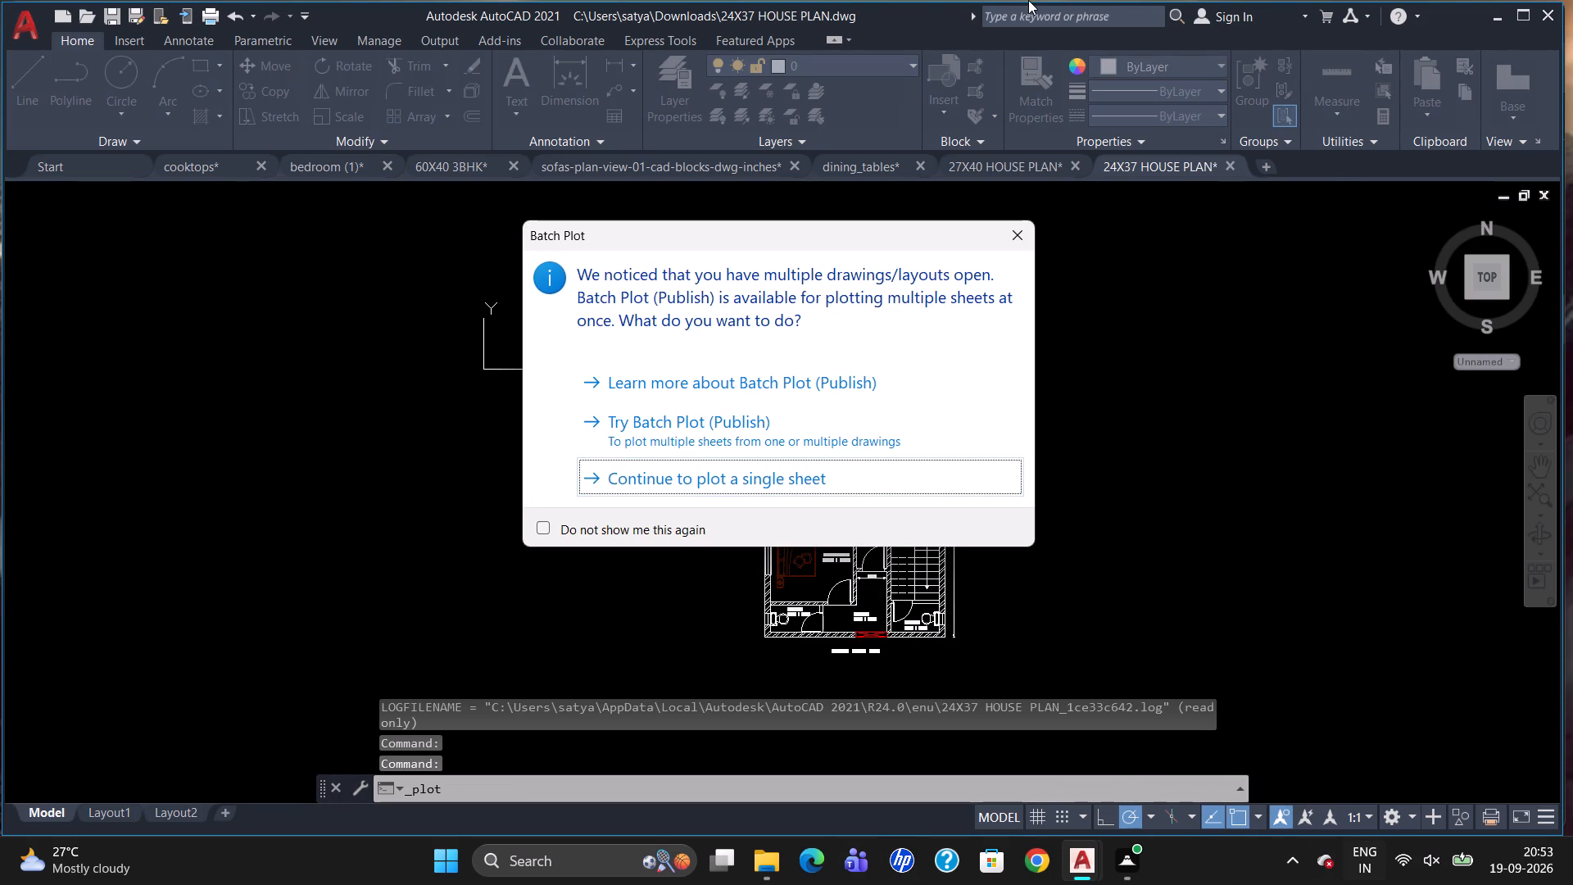
left_click_drag(620, 471, 619, 442)
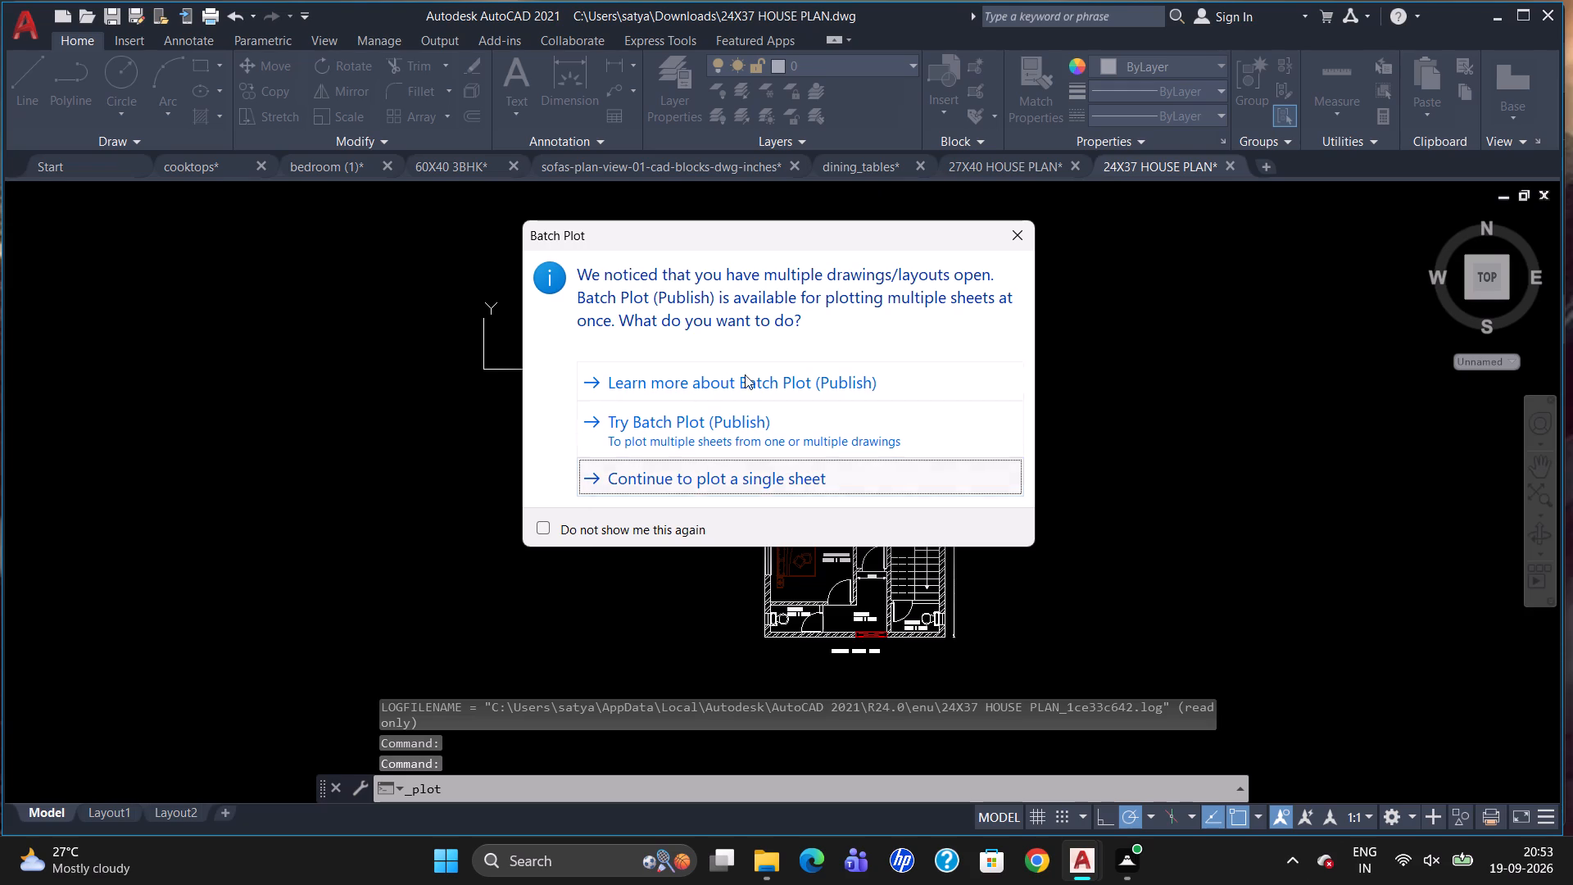
left_click(704, 483)
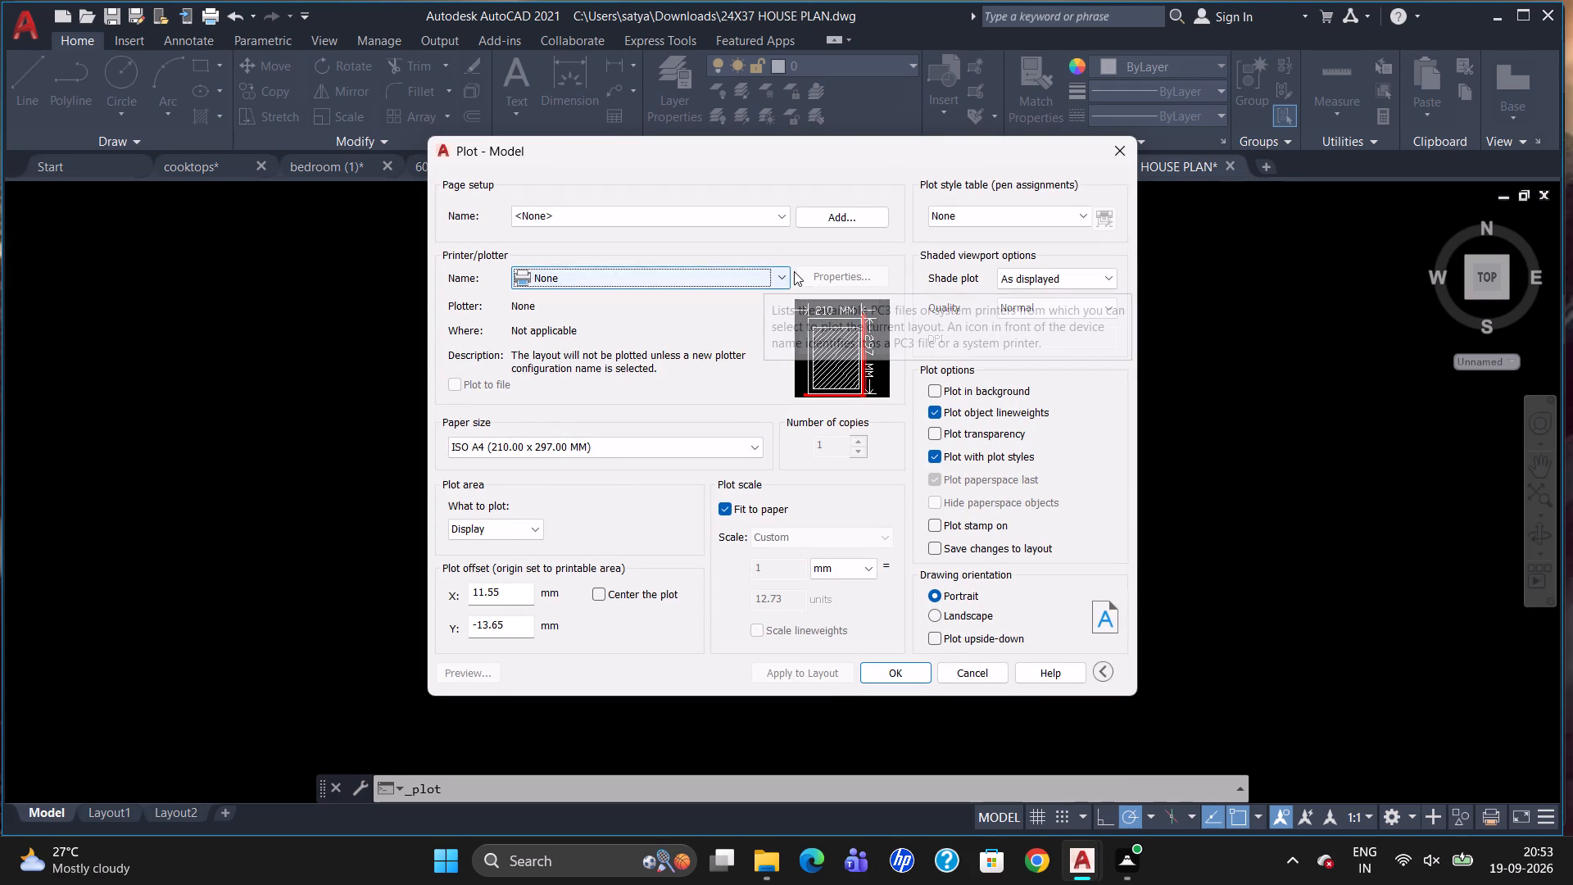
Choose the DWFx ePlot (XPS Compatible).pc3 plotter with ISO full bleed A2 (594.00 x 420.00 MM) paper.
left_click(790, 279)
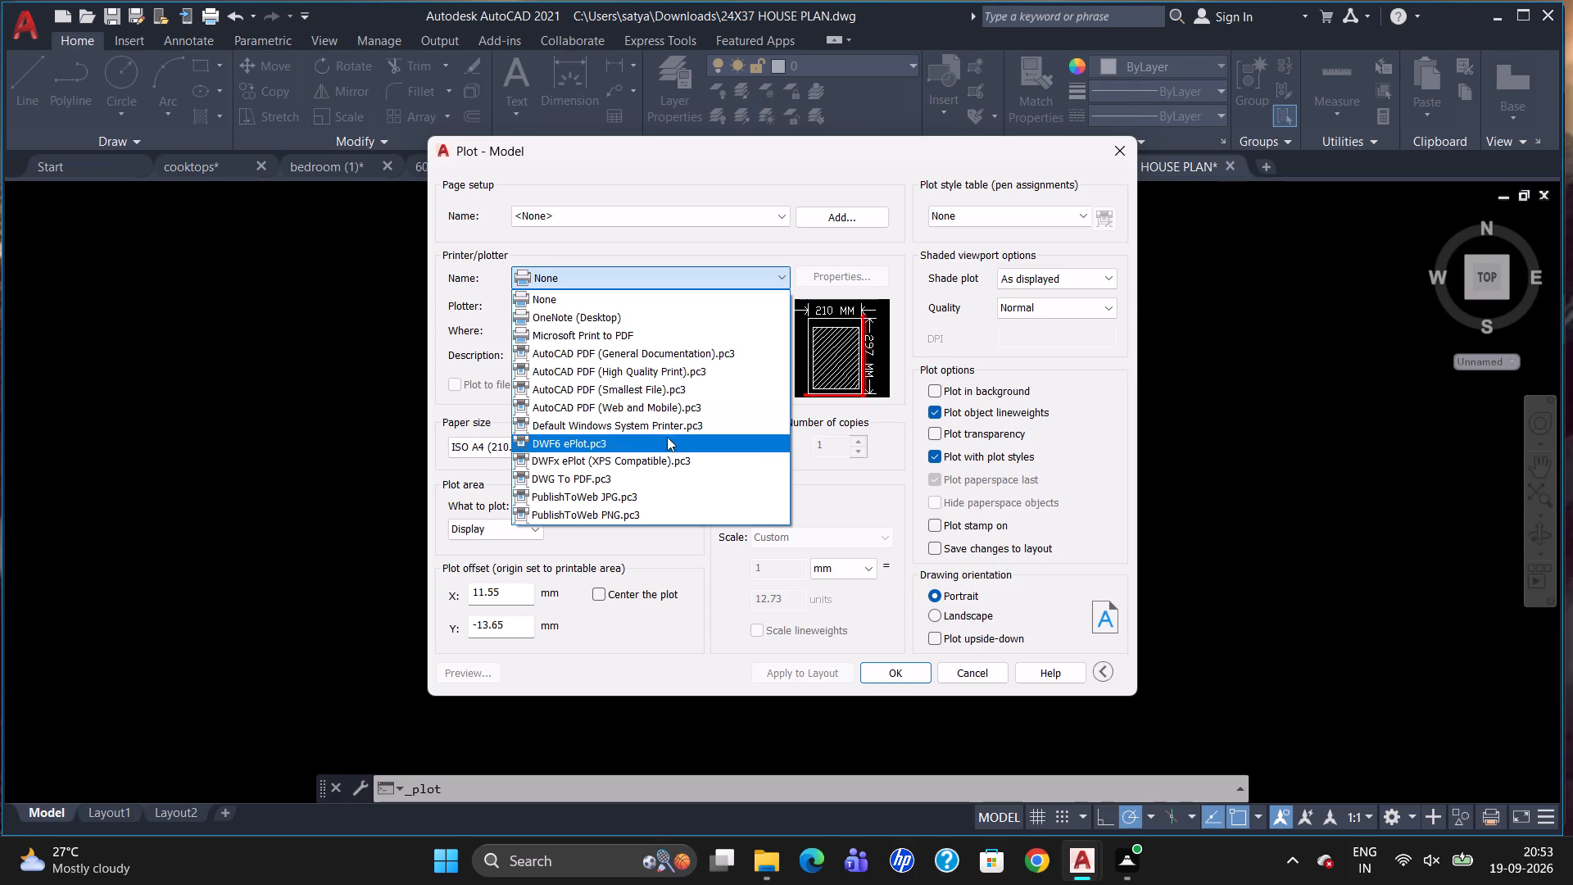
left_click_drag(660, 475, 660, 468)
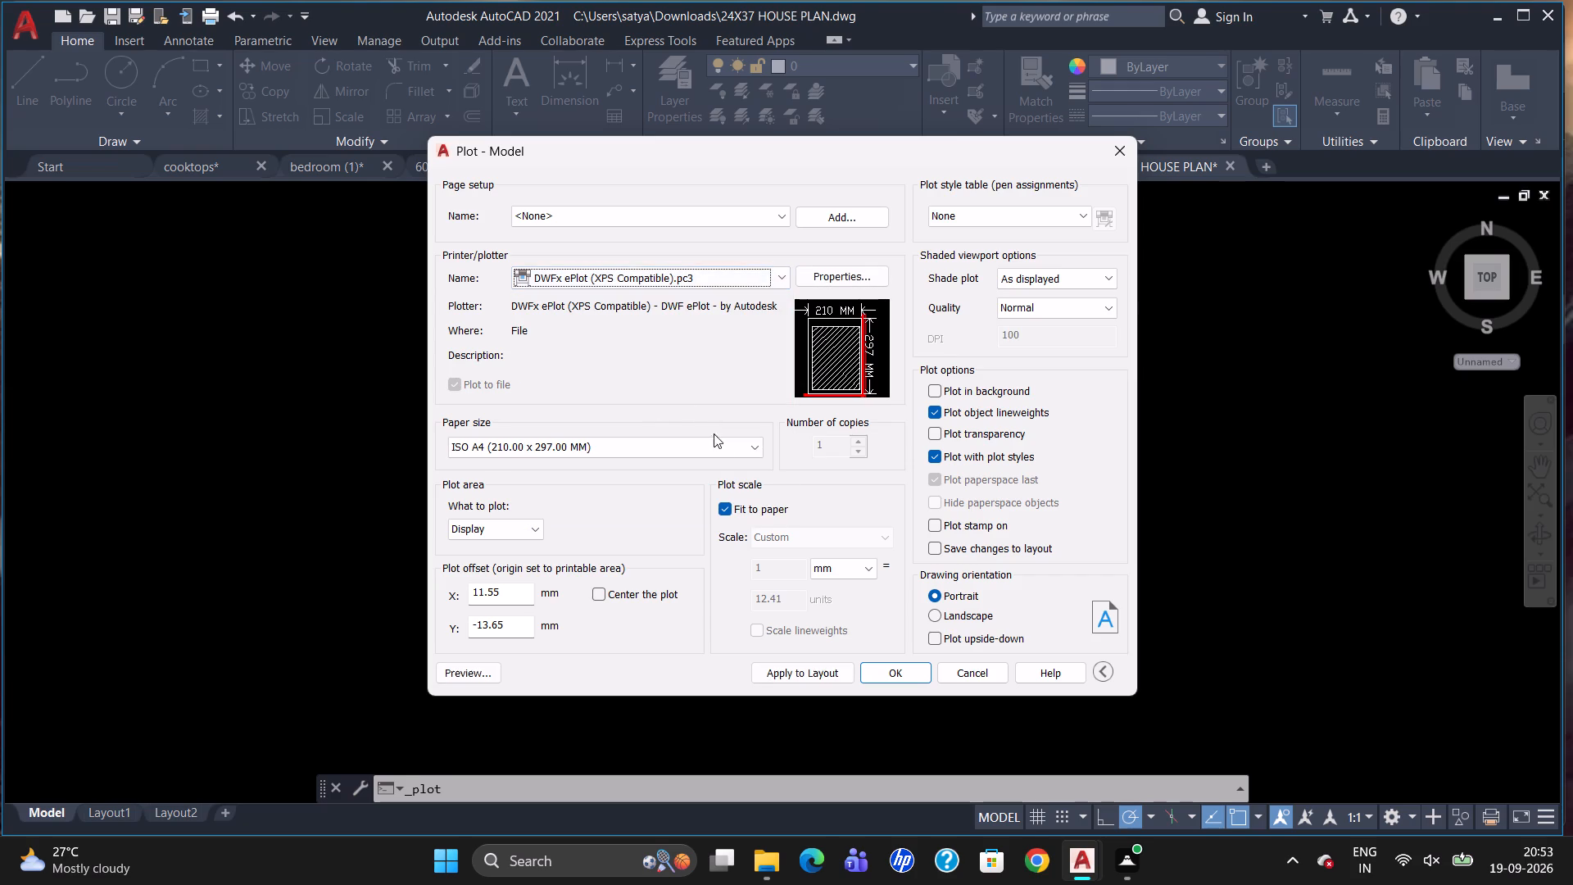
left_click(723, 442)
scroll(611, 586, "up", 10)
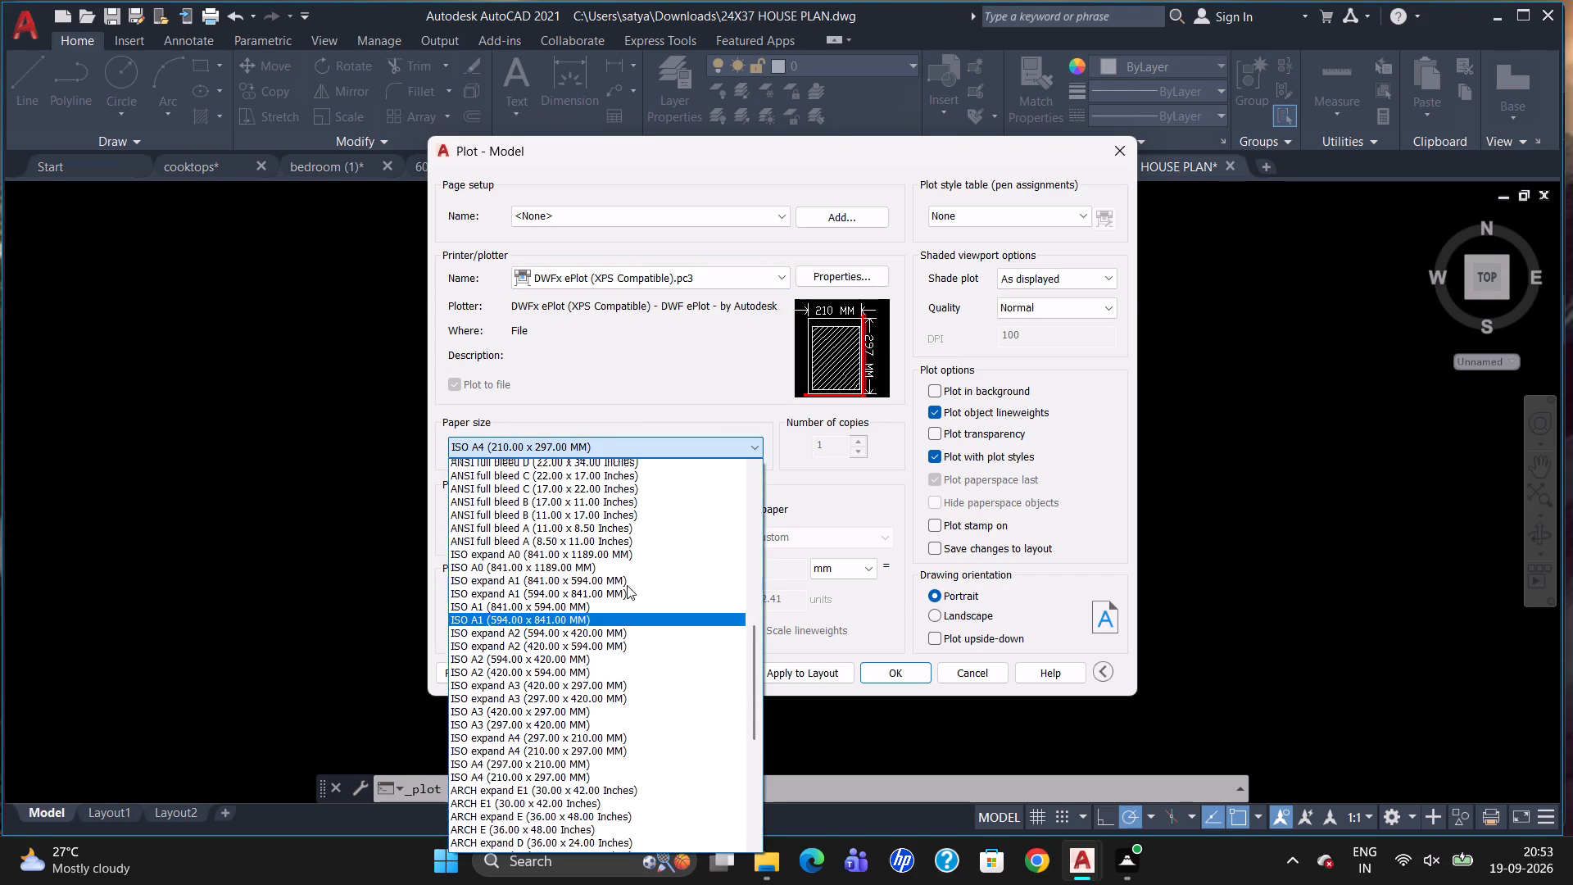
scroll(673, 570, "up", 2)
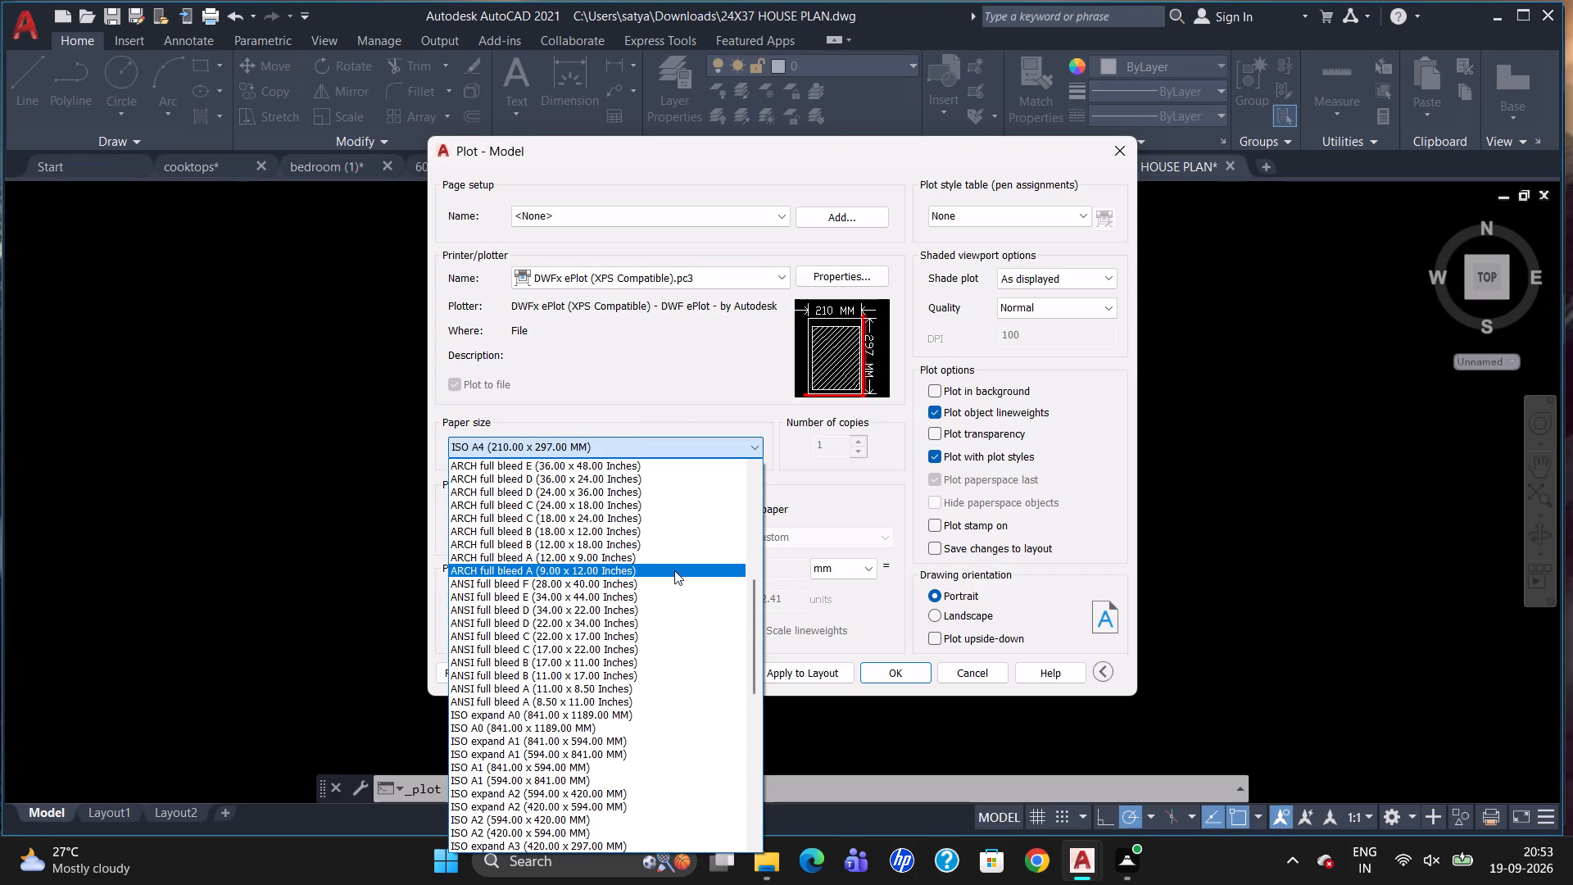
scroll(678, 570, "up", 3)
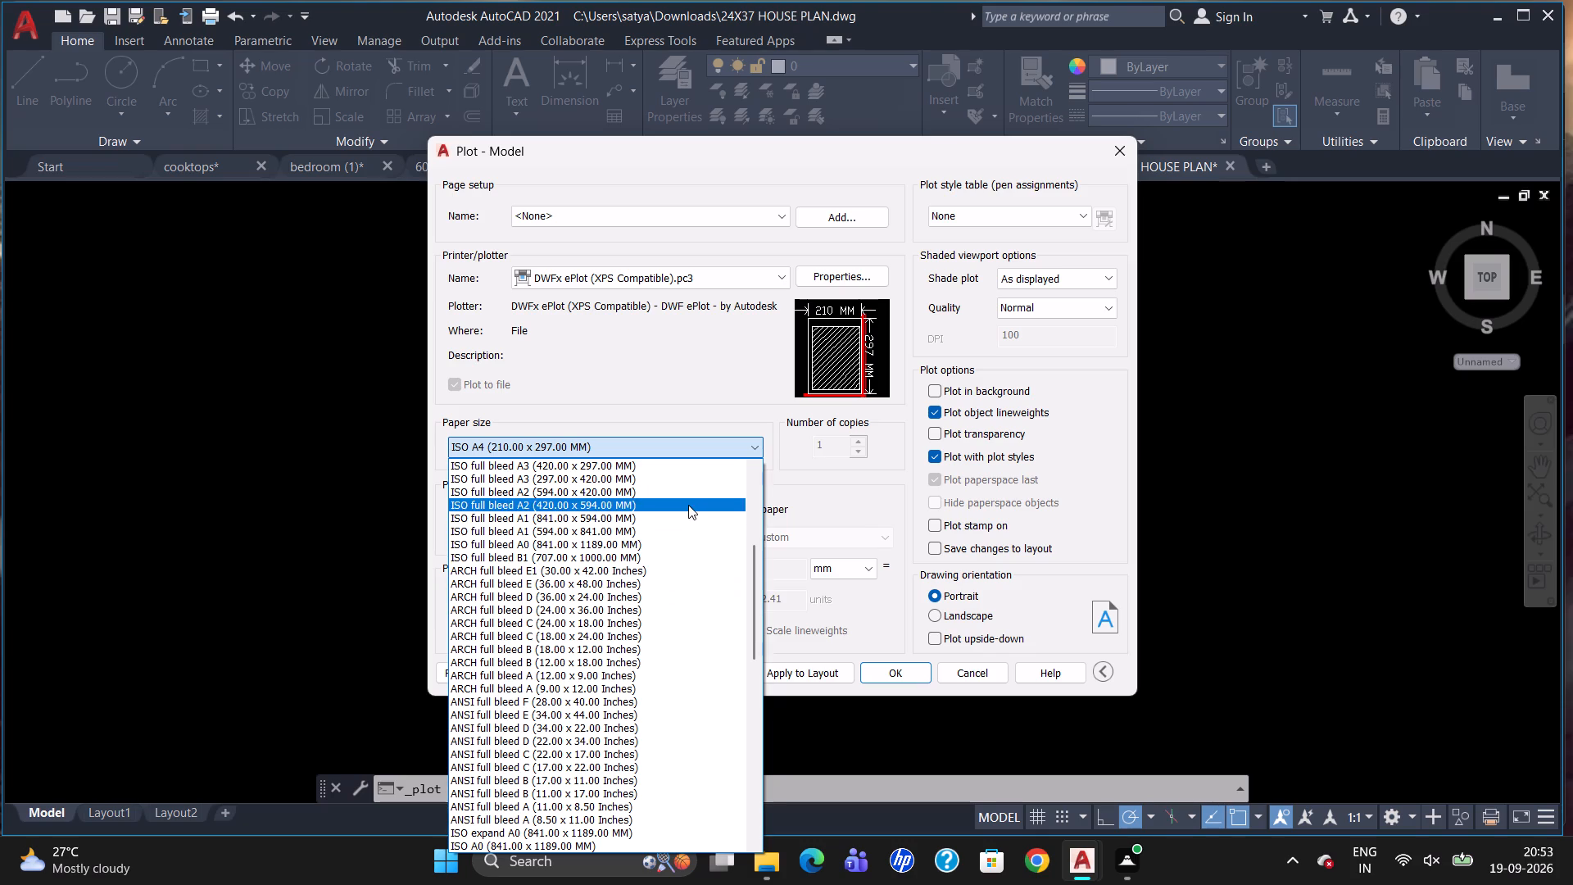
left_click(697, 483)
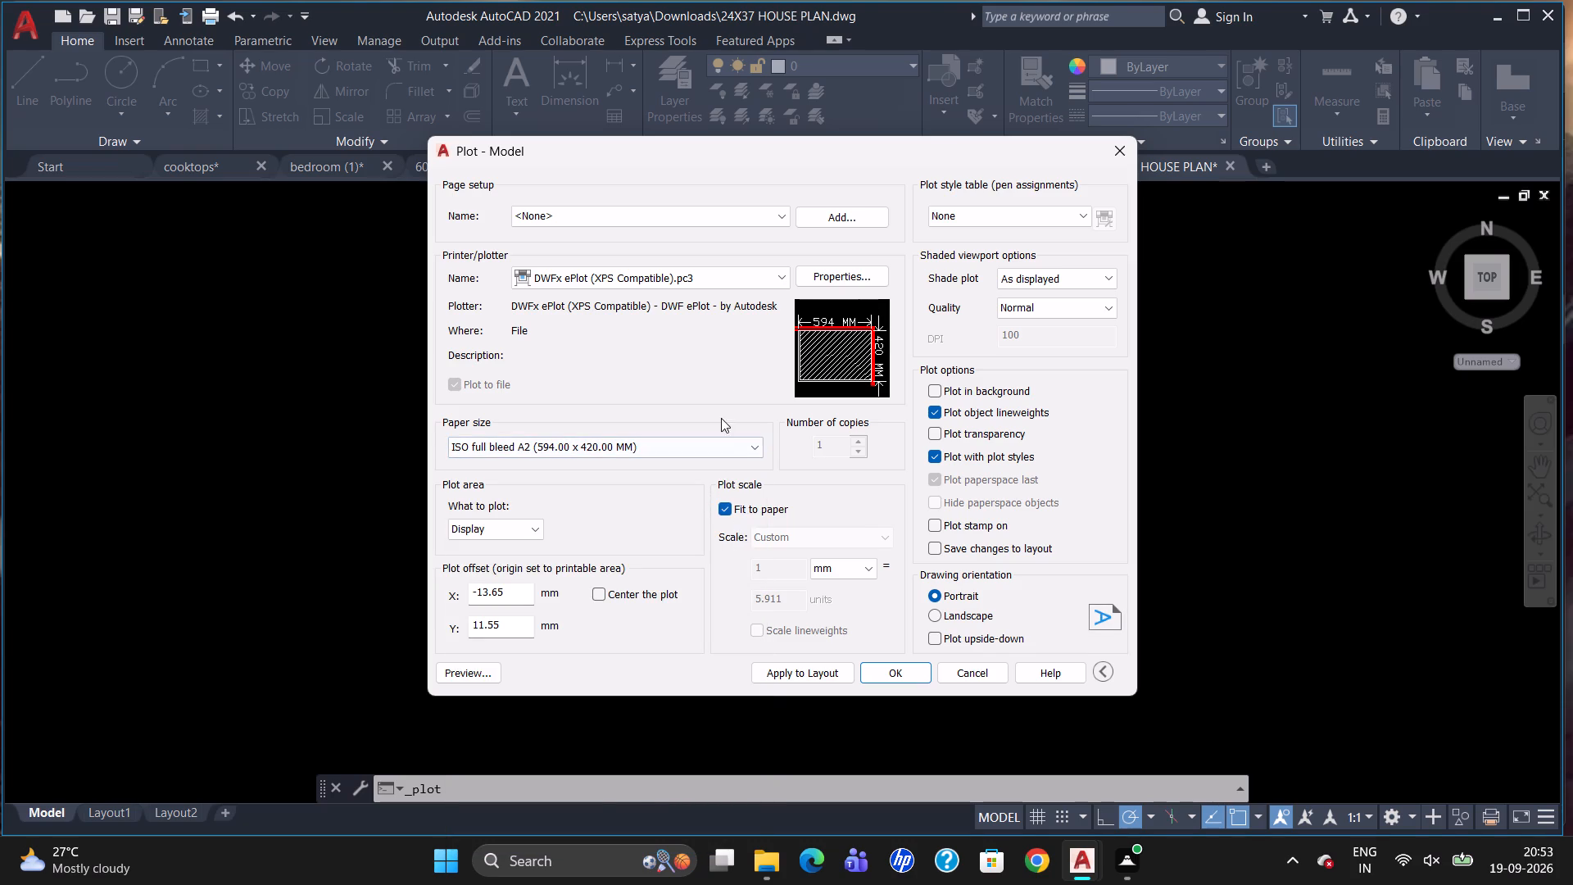
Set the plotter to DWG To PDF.pc3 and the paper size to ISO full bleed A3 (420.00 x 297.00 MM).
left_click(785, 279)
left_click(669, 479)
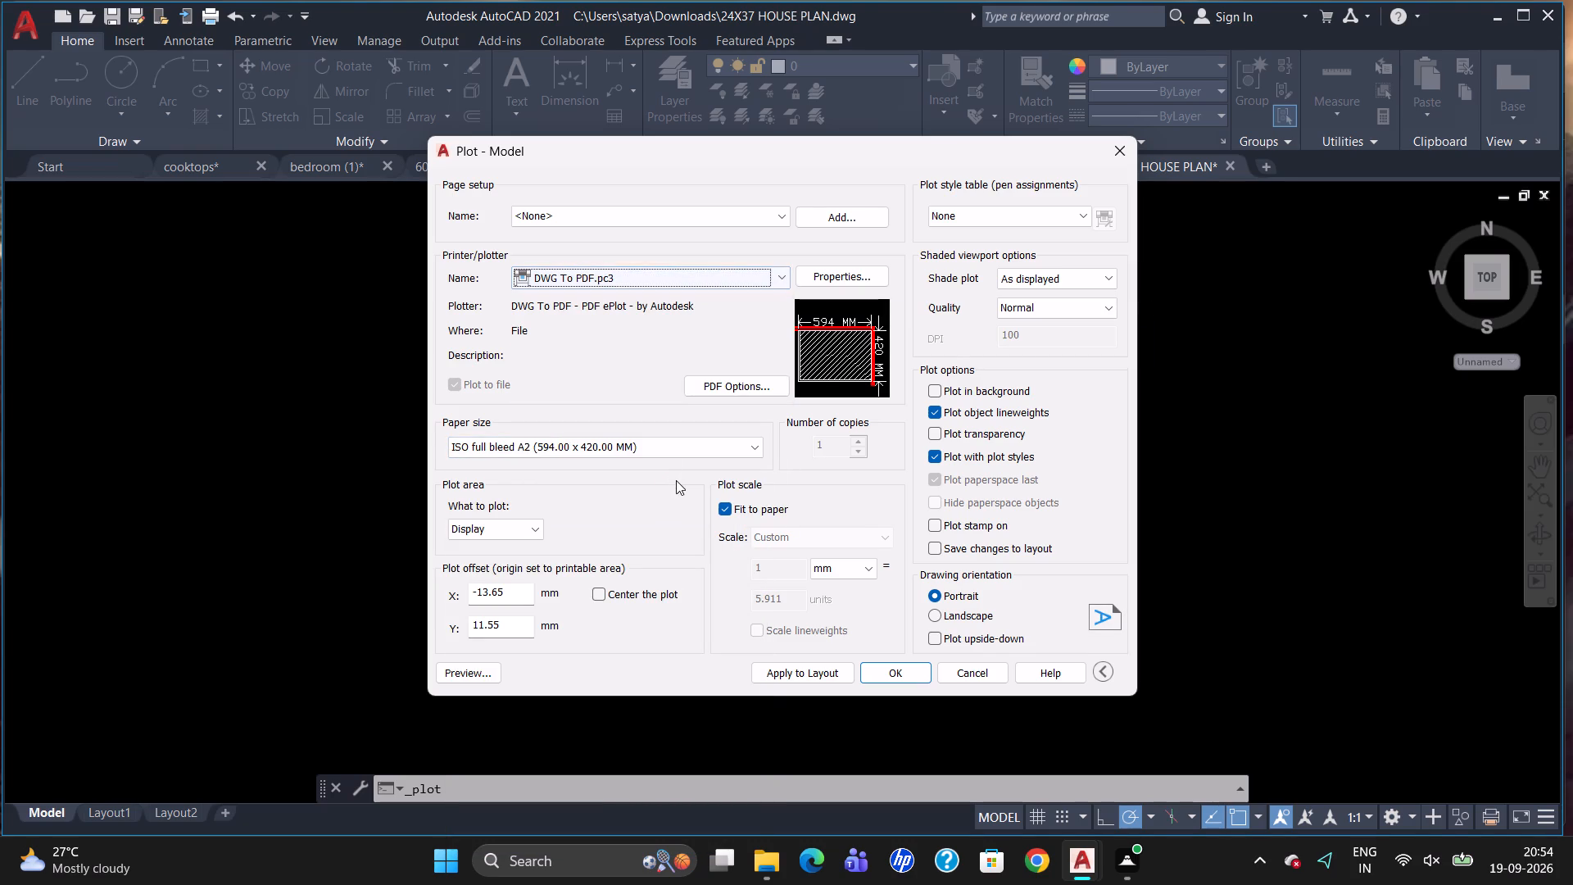
left_click(687, 451)
scroll(610, 617, "up", 5)
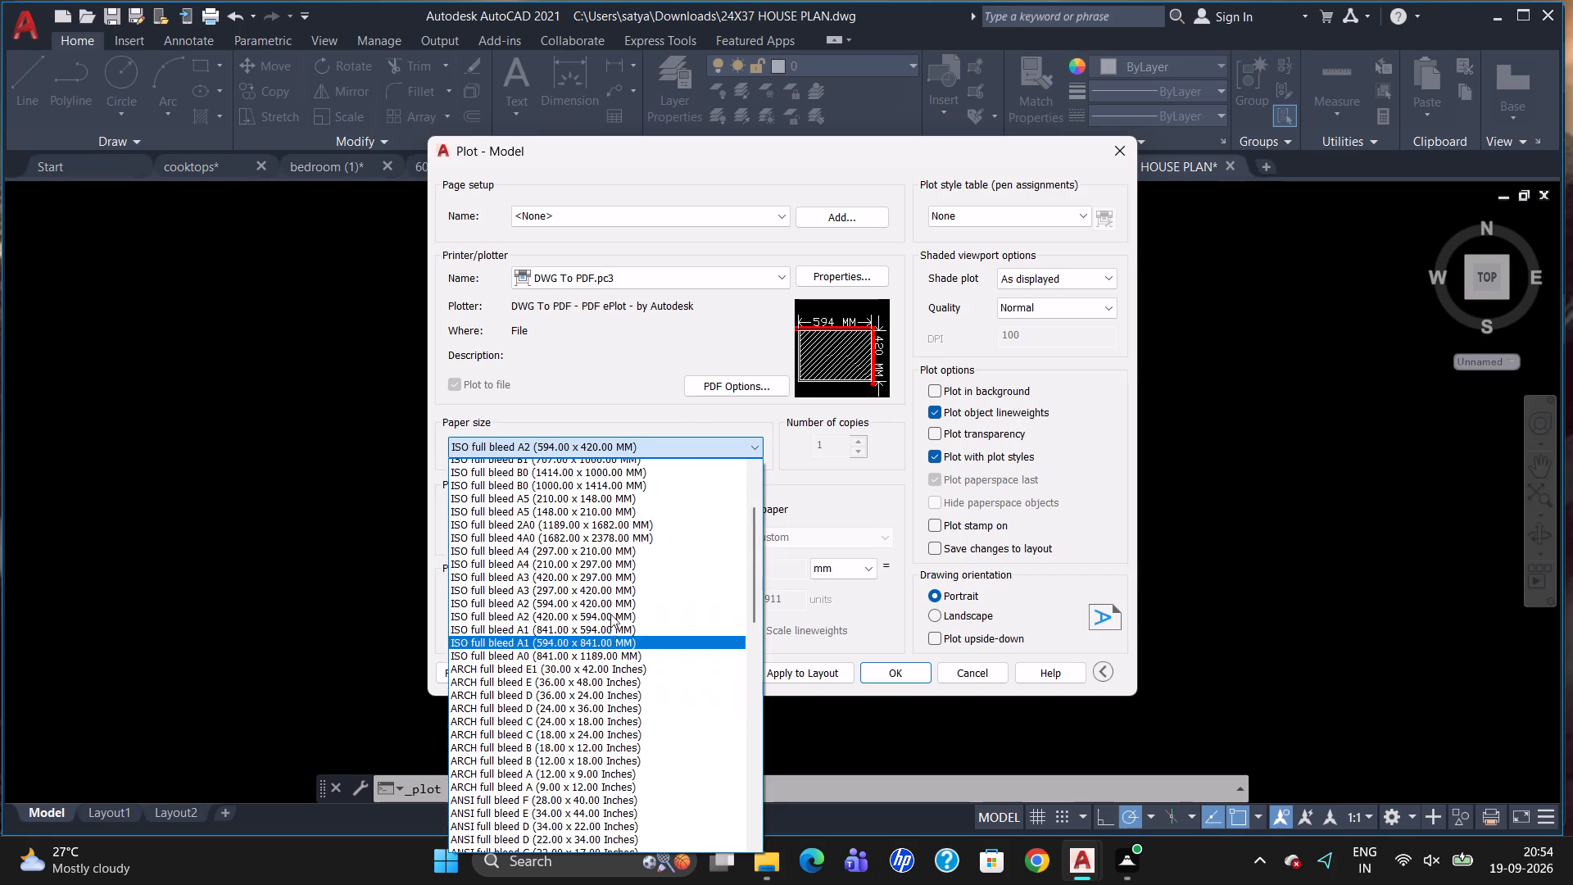
scroll(610, 614, "up", 10)
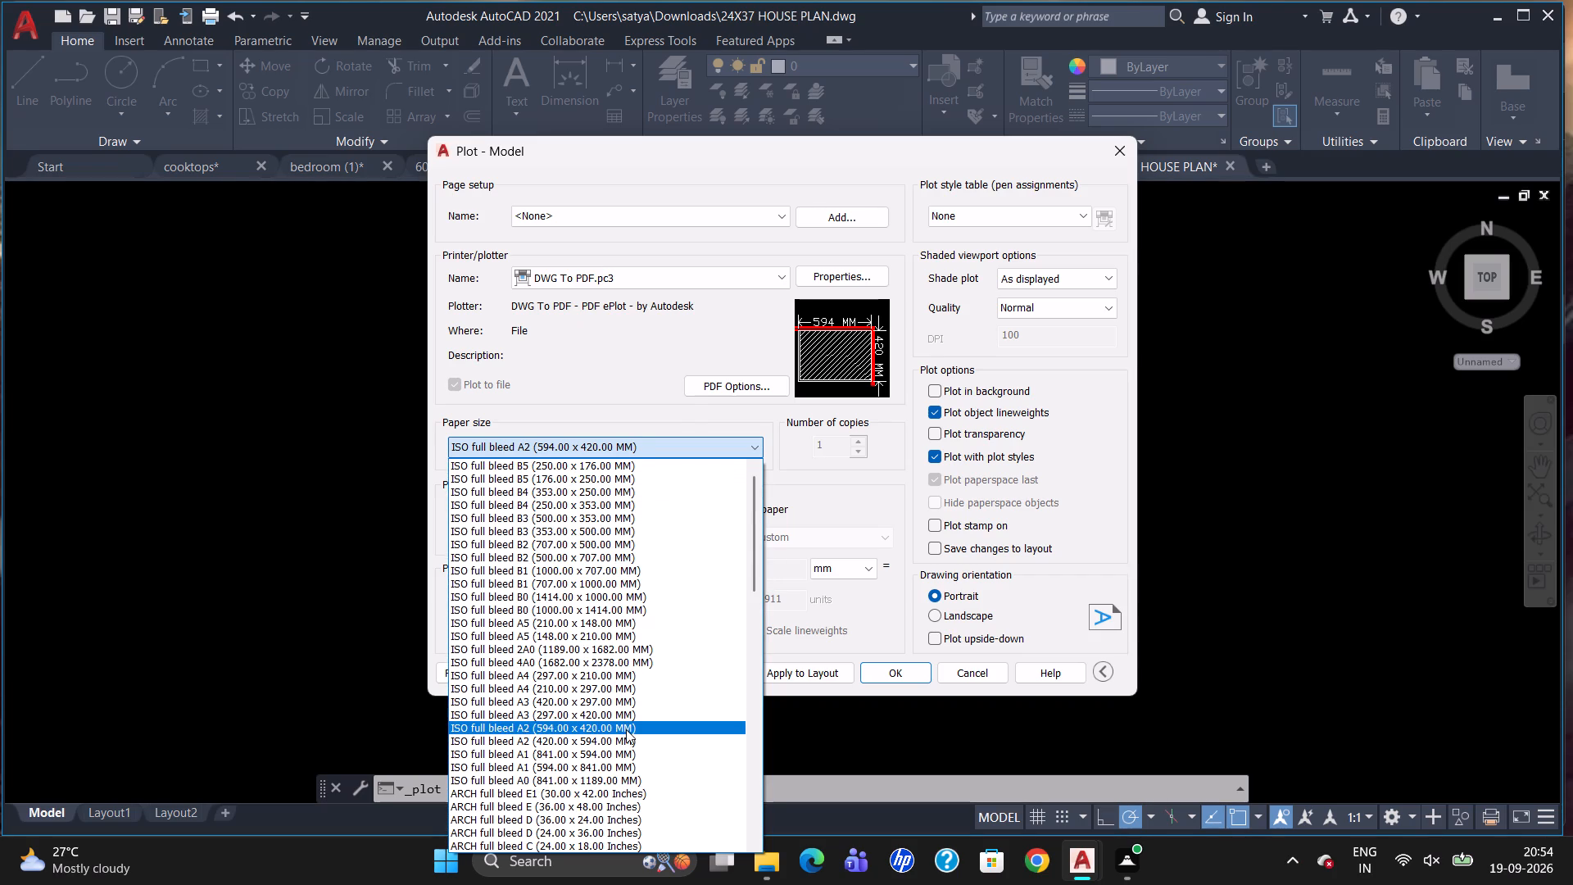
left_click_drag(627, 715, 623, 703)
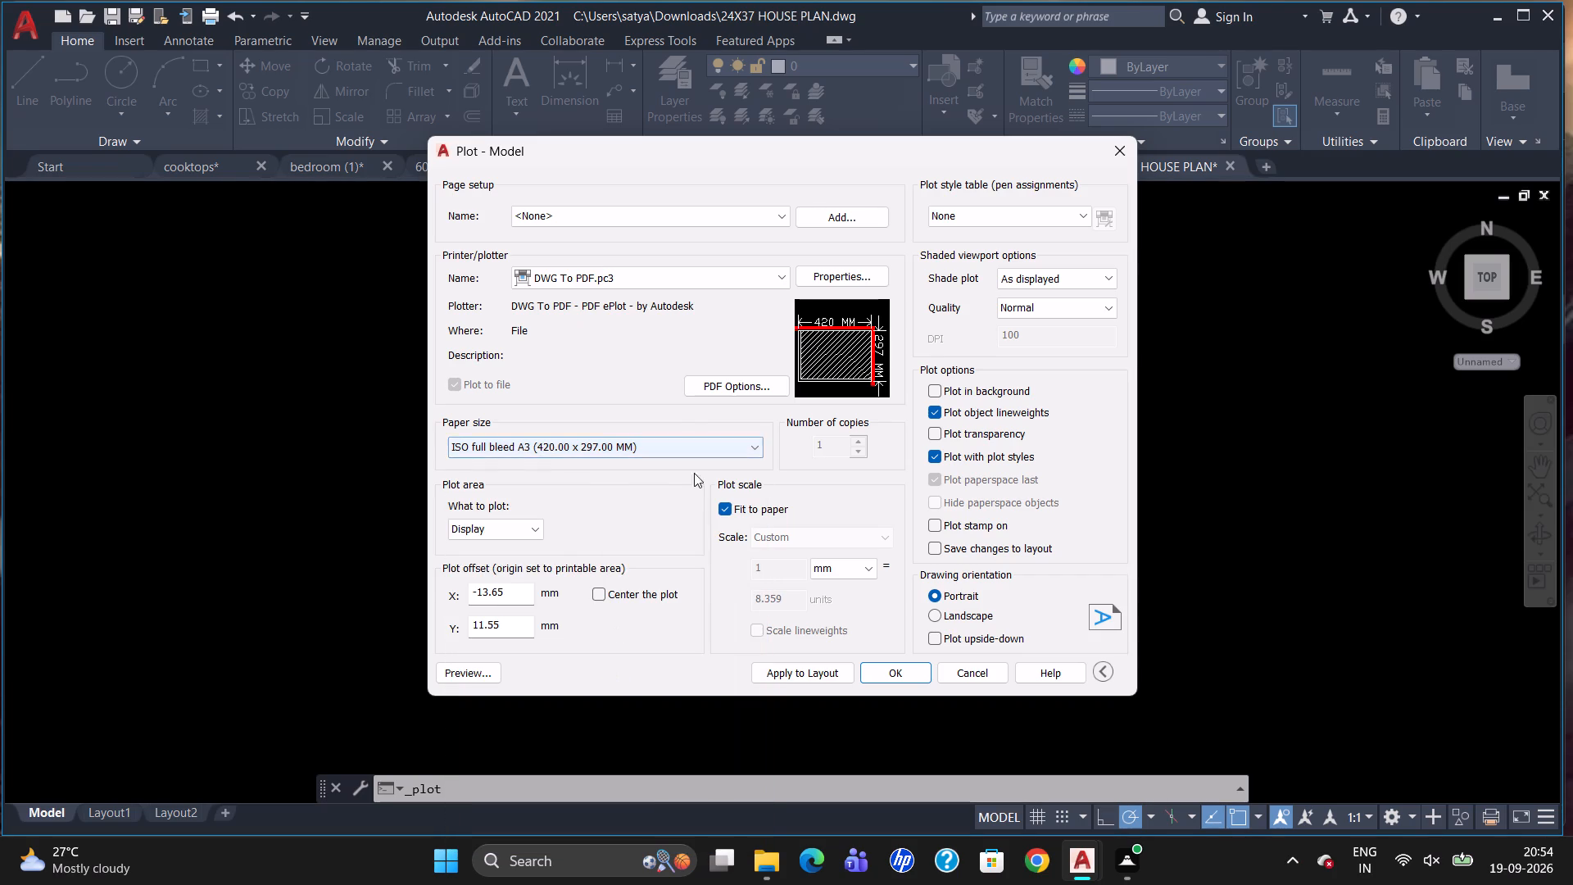
Set the PDF vector quality and raster image quality to 4800 dpi, applying the changes to the current plot only.
left_click(769, 382)
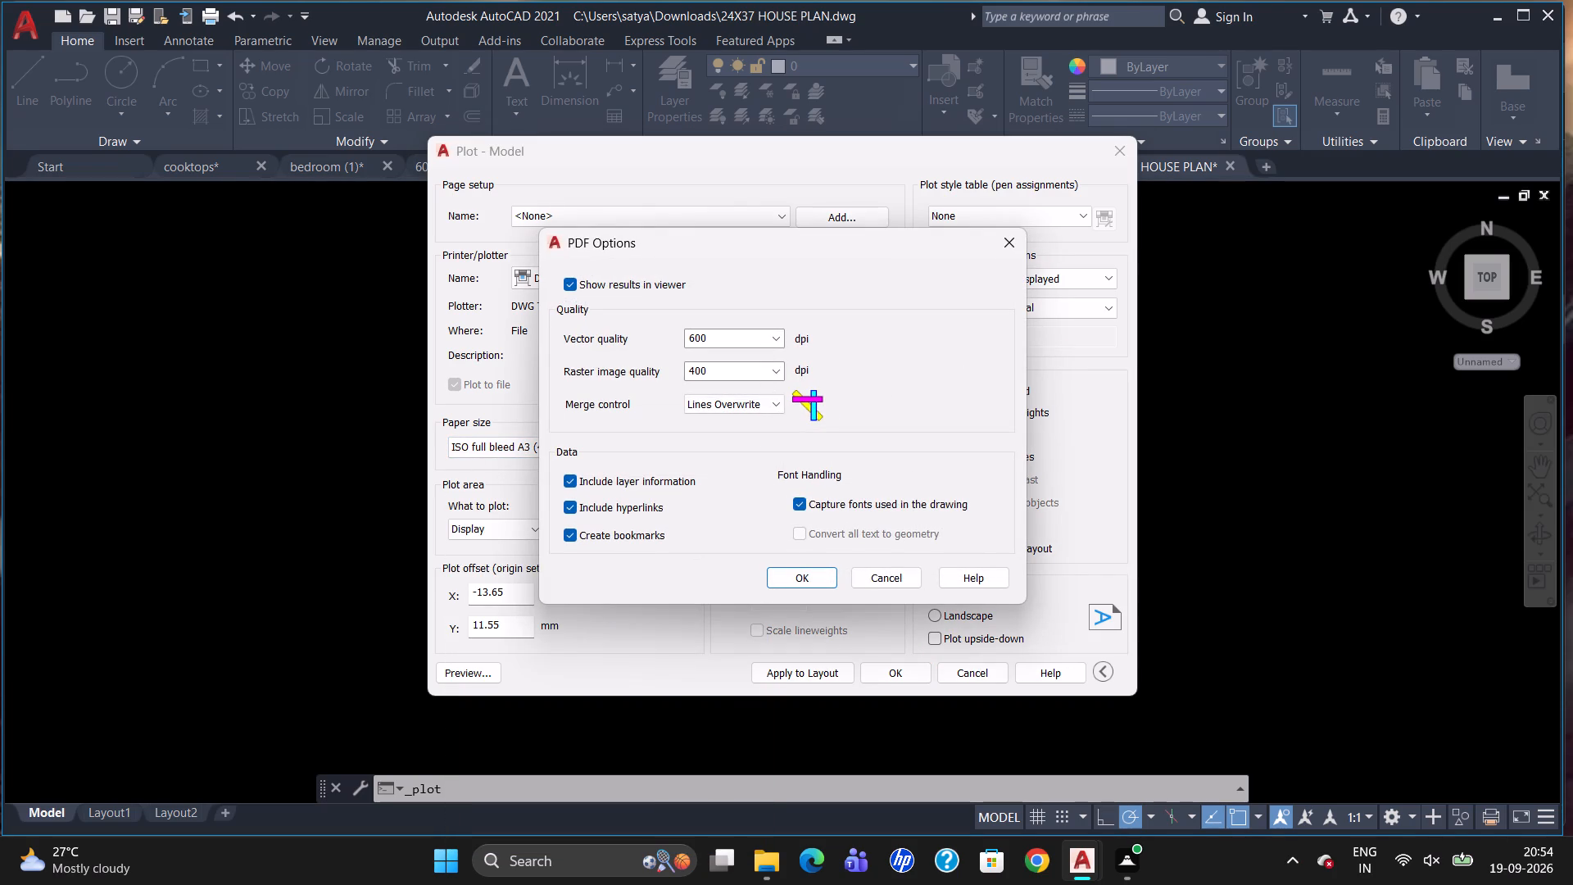
left_click(780, 340)
left_click(736, 457)
left_click_drag(781, 370, 785, 372)
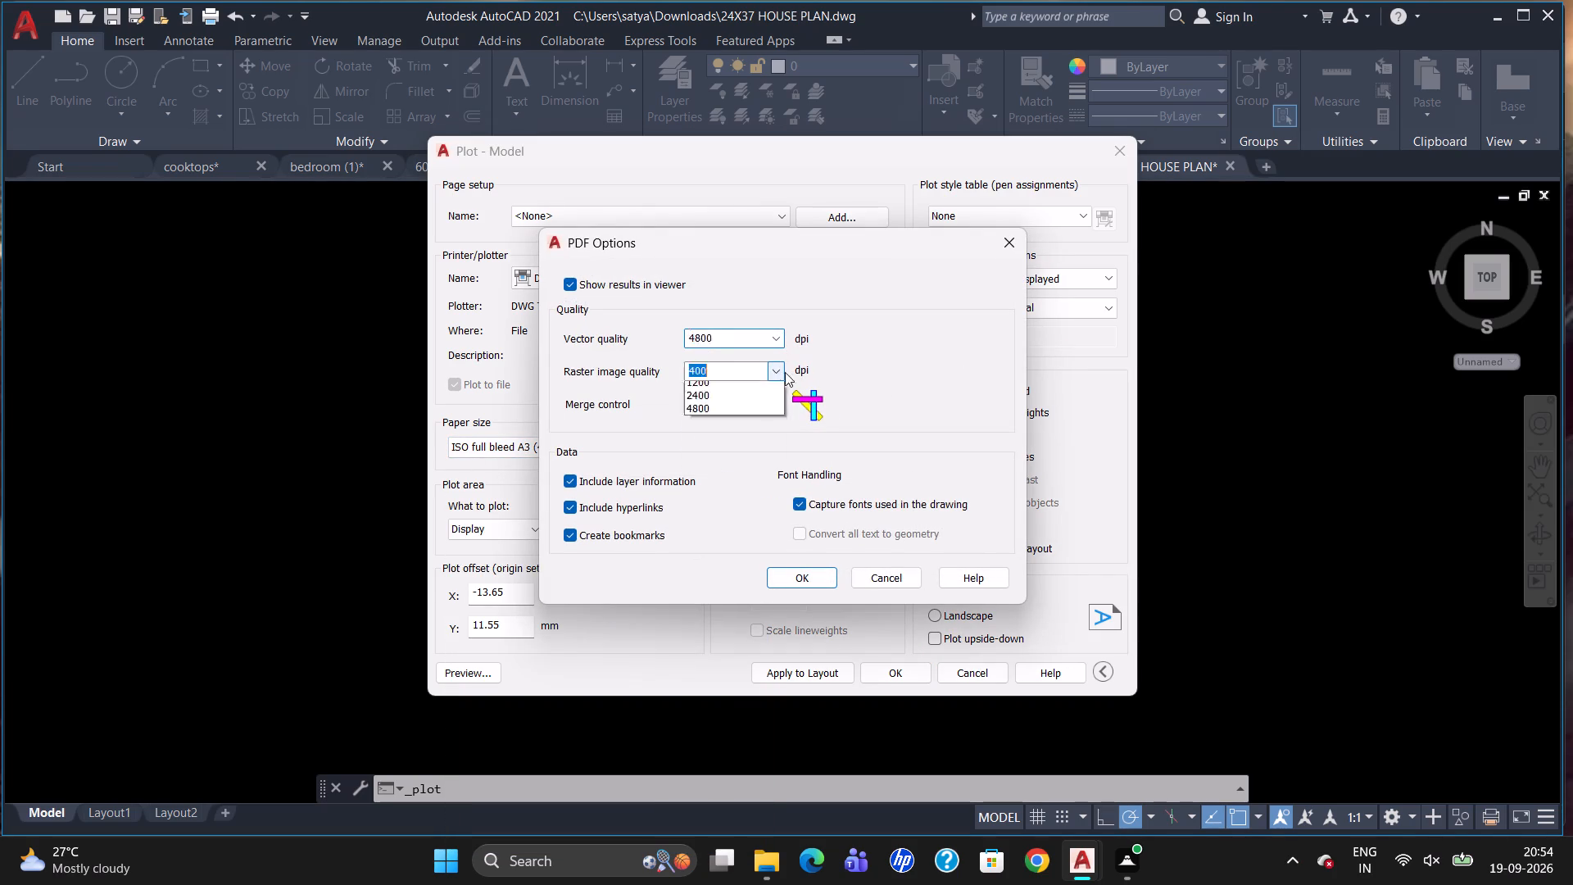
left_click_drag(785, 372, 783, 384)
left_click(694, 486)
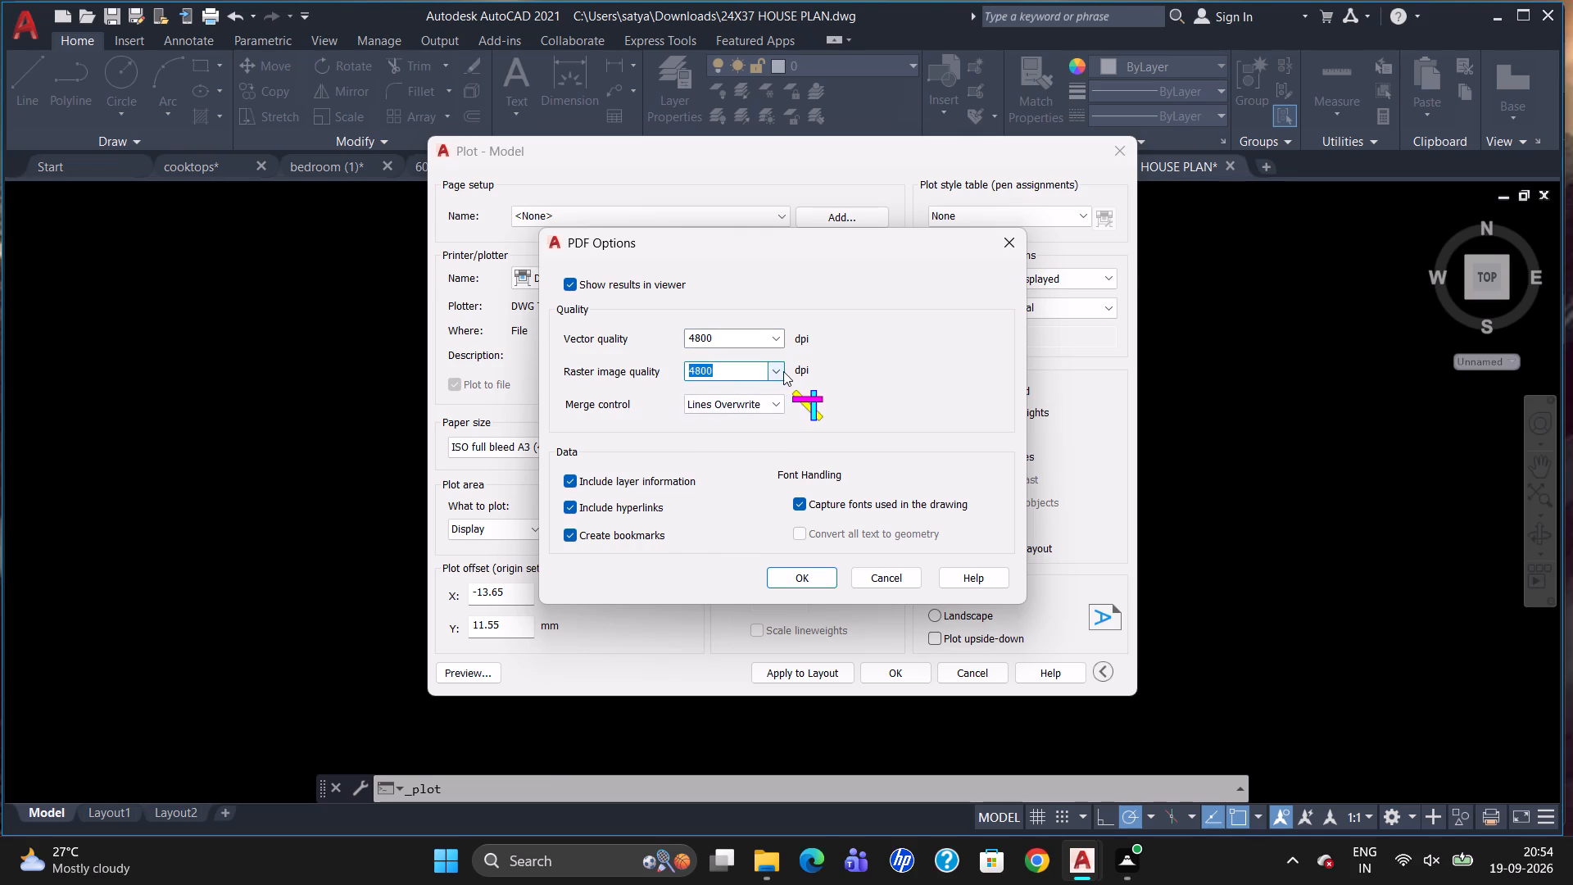
left_click(799, 574)
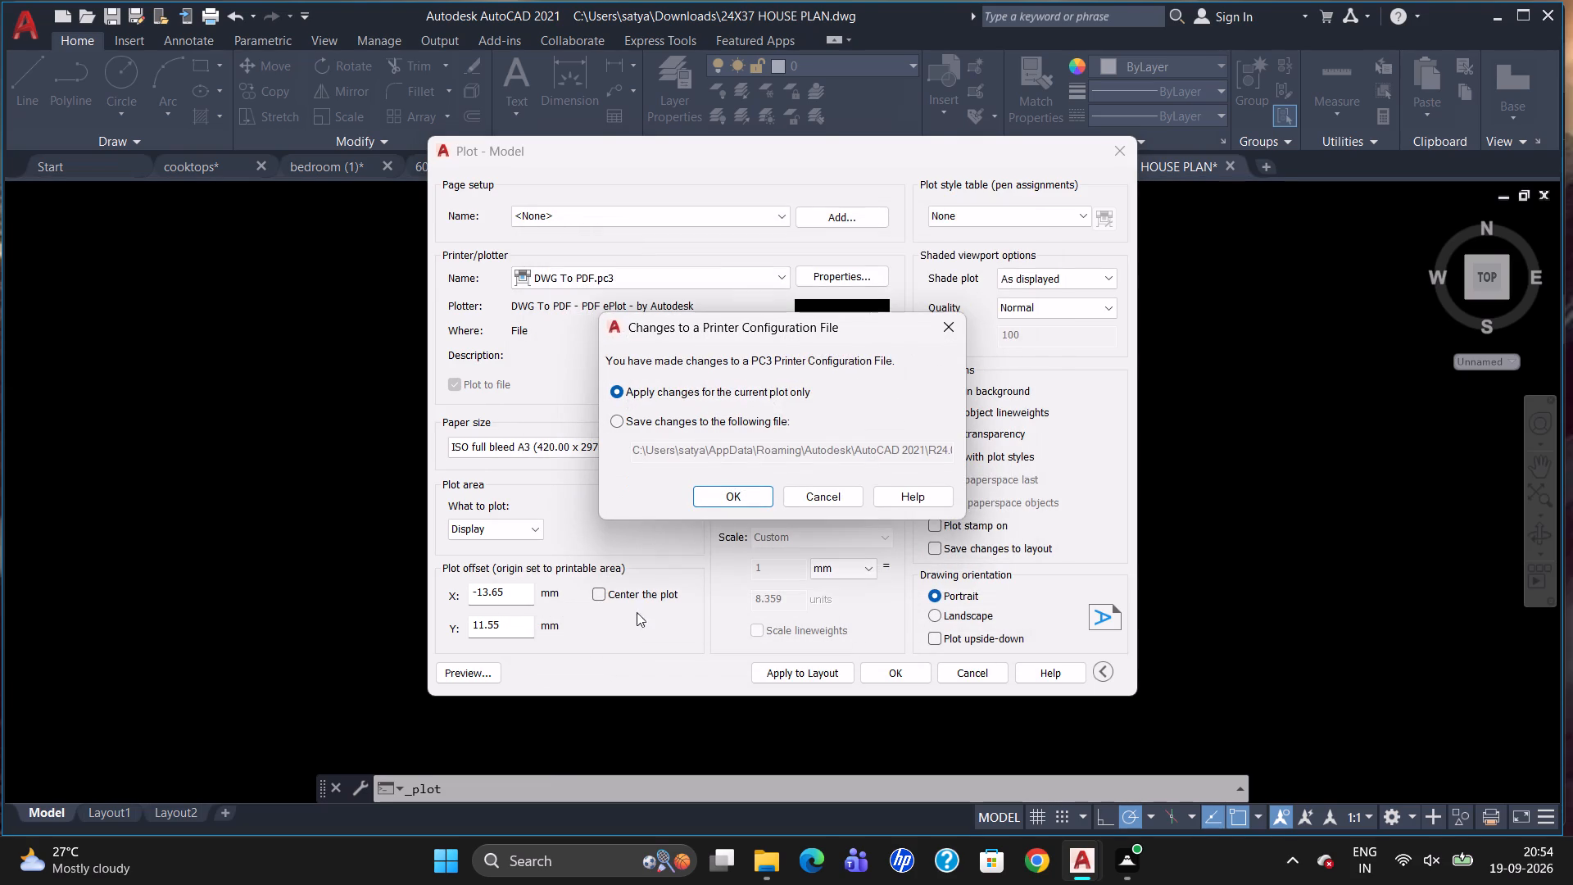
left_click(747, 502)
Configure the plot as centered, with the acad.ctb plot style table and Maximum shaded viewport quality.
left_click(603, 592)
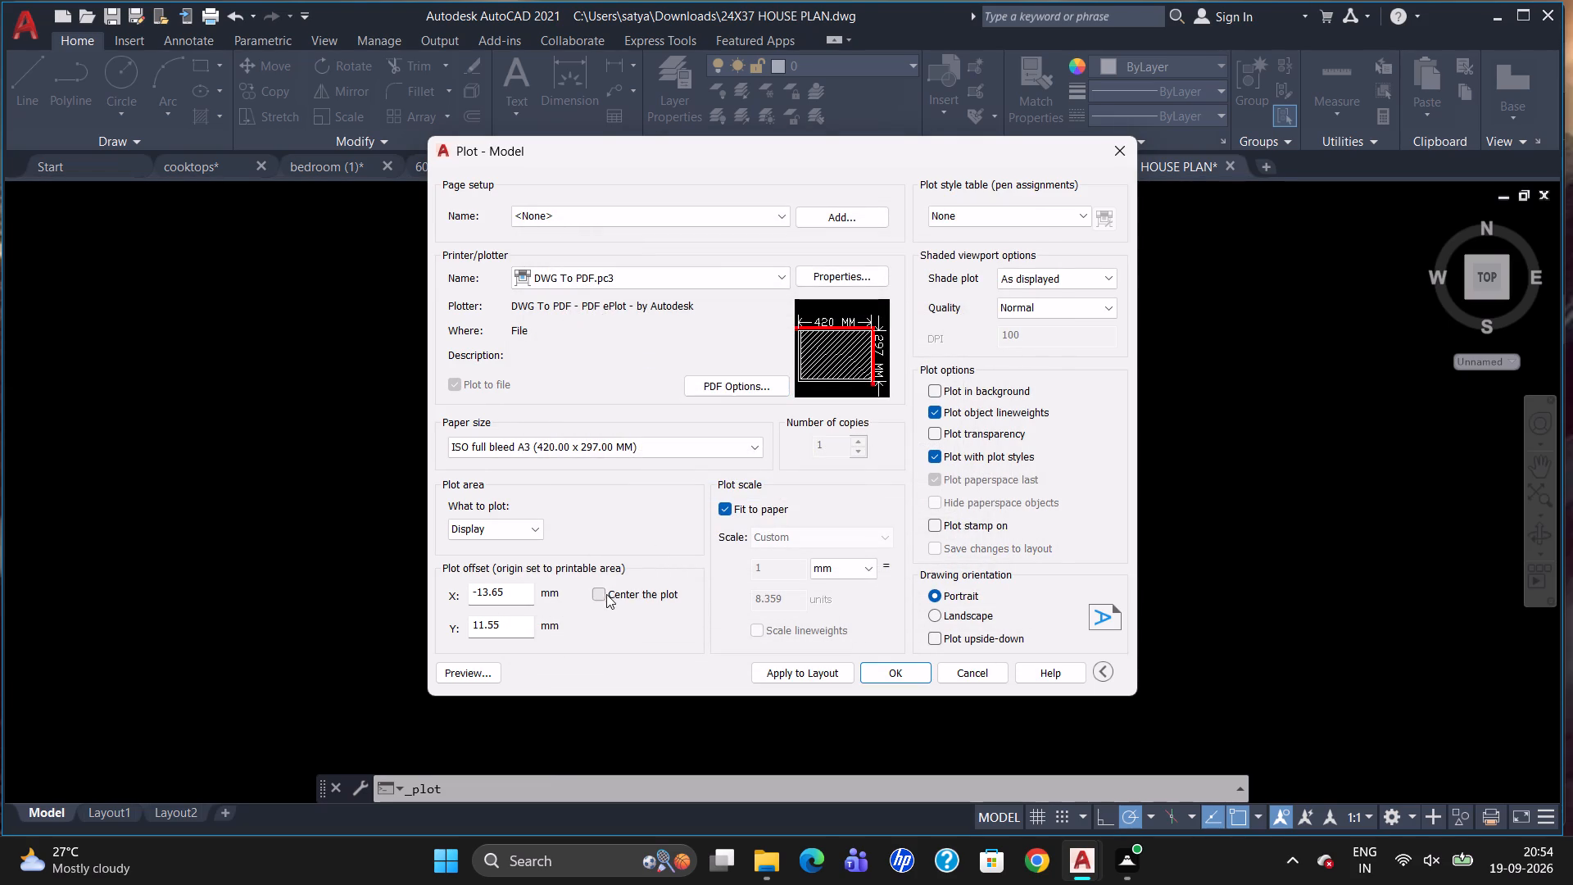
left_click(969, 216)
left_click(985, 248)
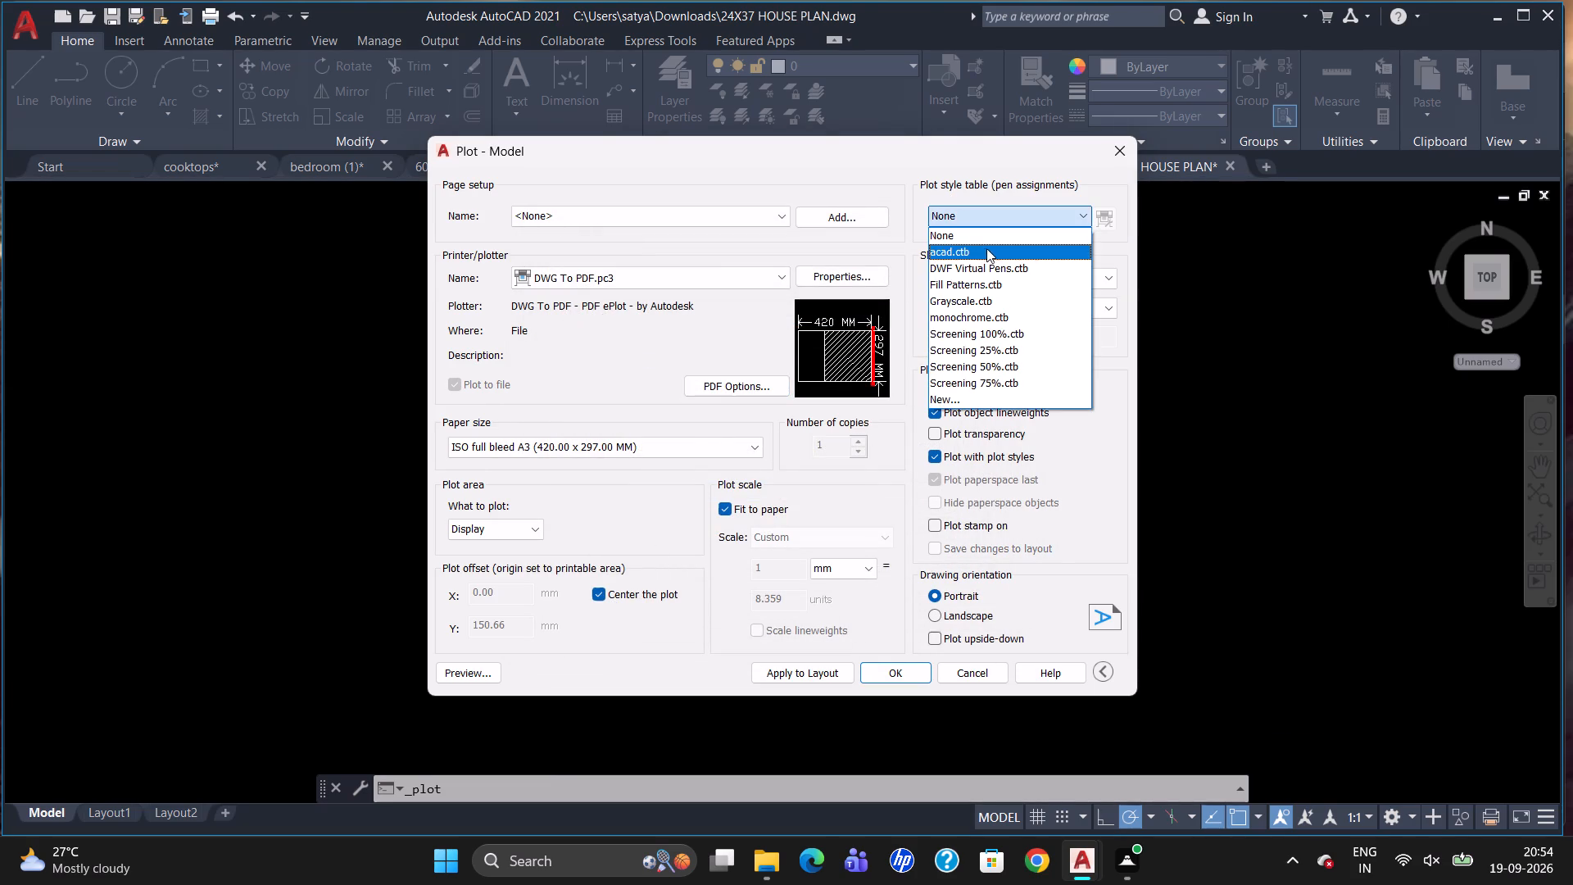
left_click(764, 483)
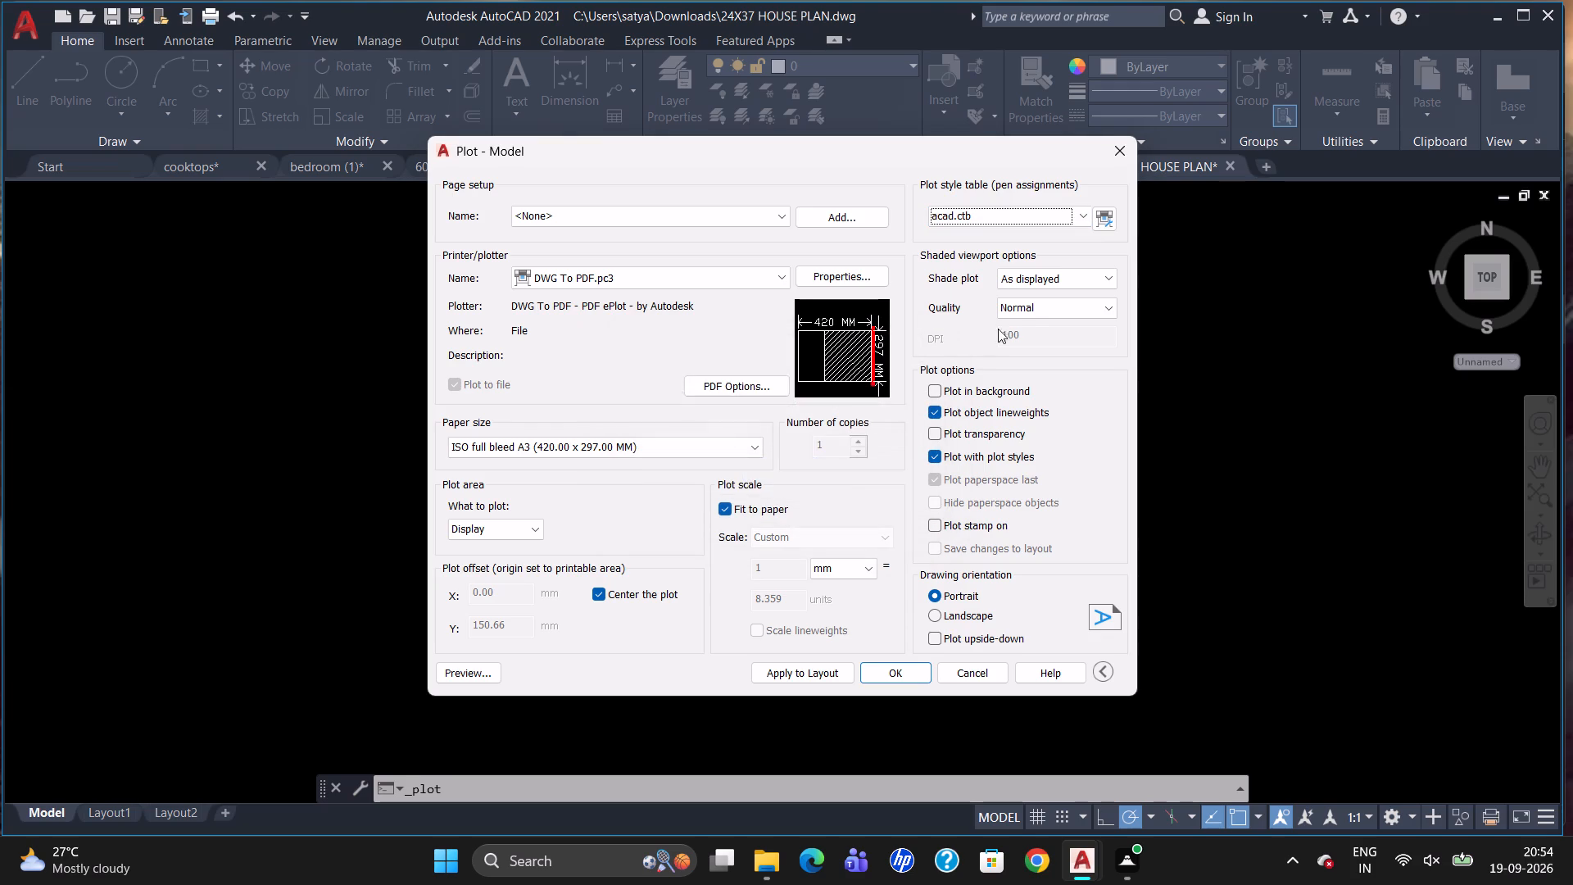
left_click(1038, 311)
left_click(1054, 377)
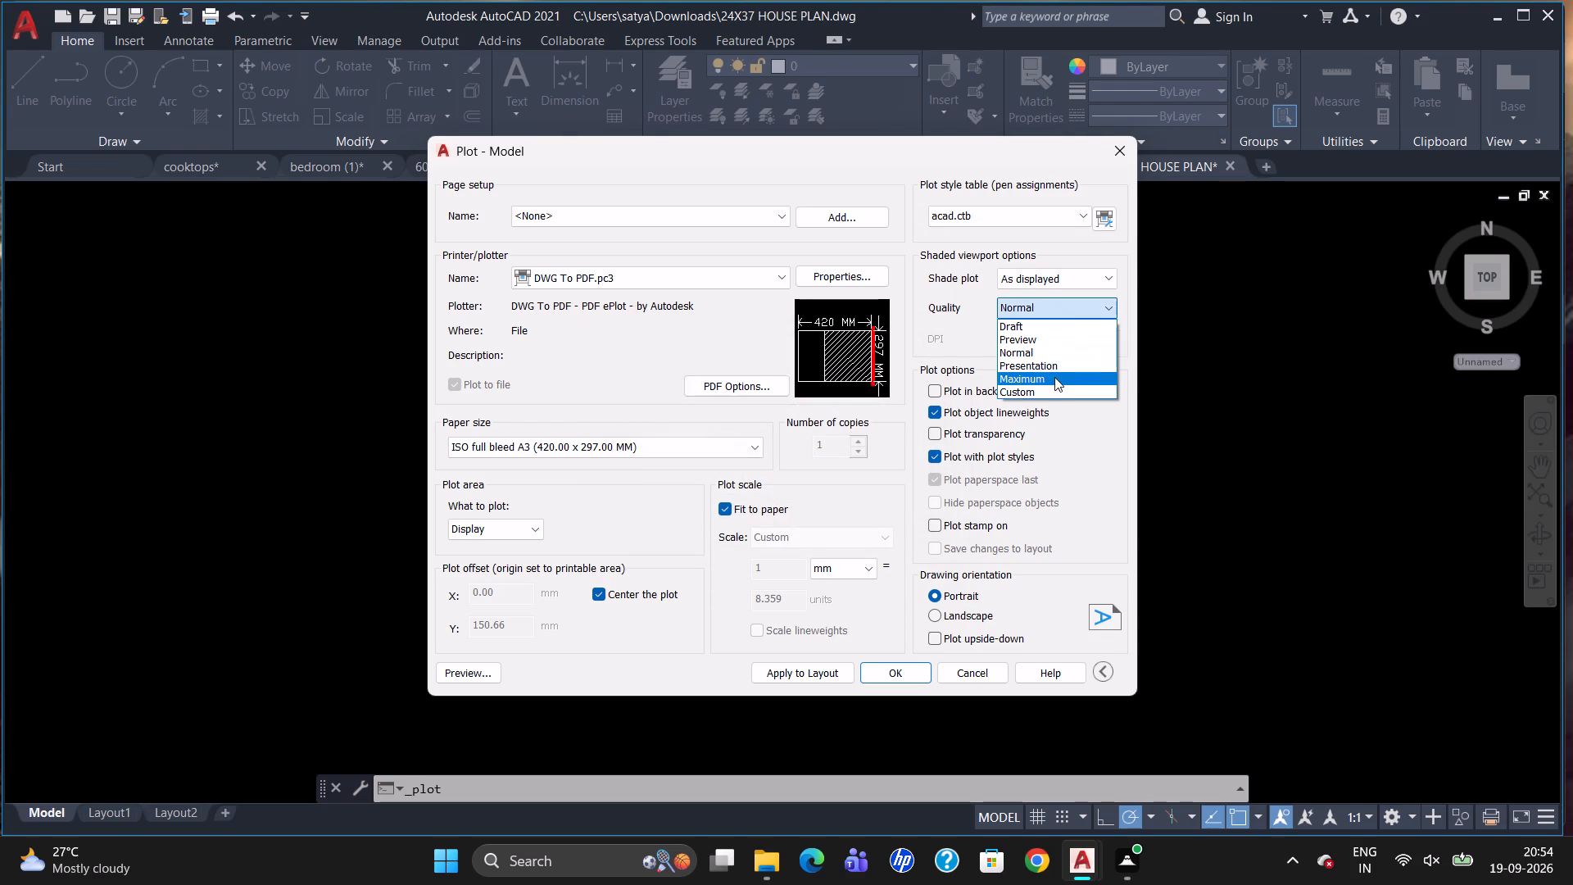
Set the plot area to a window enclosing the whole floor plan with its title and dimensions.
left_click(524, 530)
left_click(518, 583)
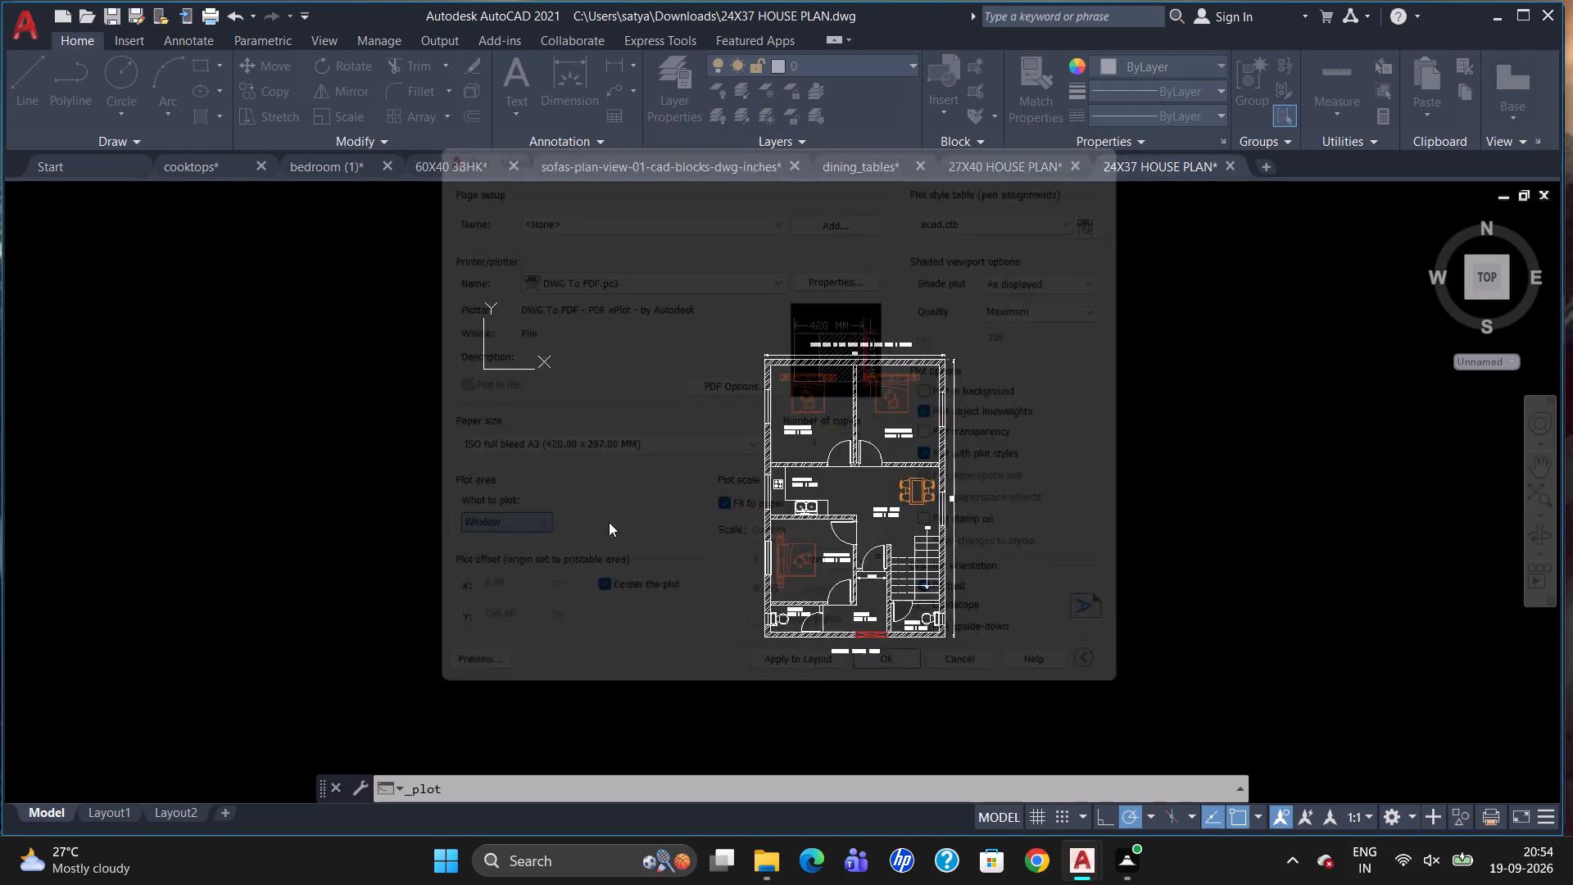
left_click_drag(637, 299, 1174, 680)
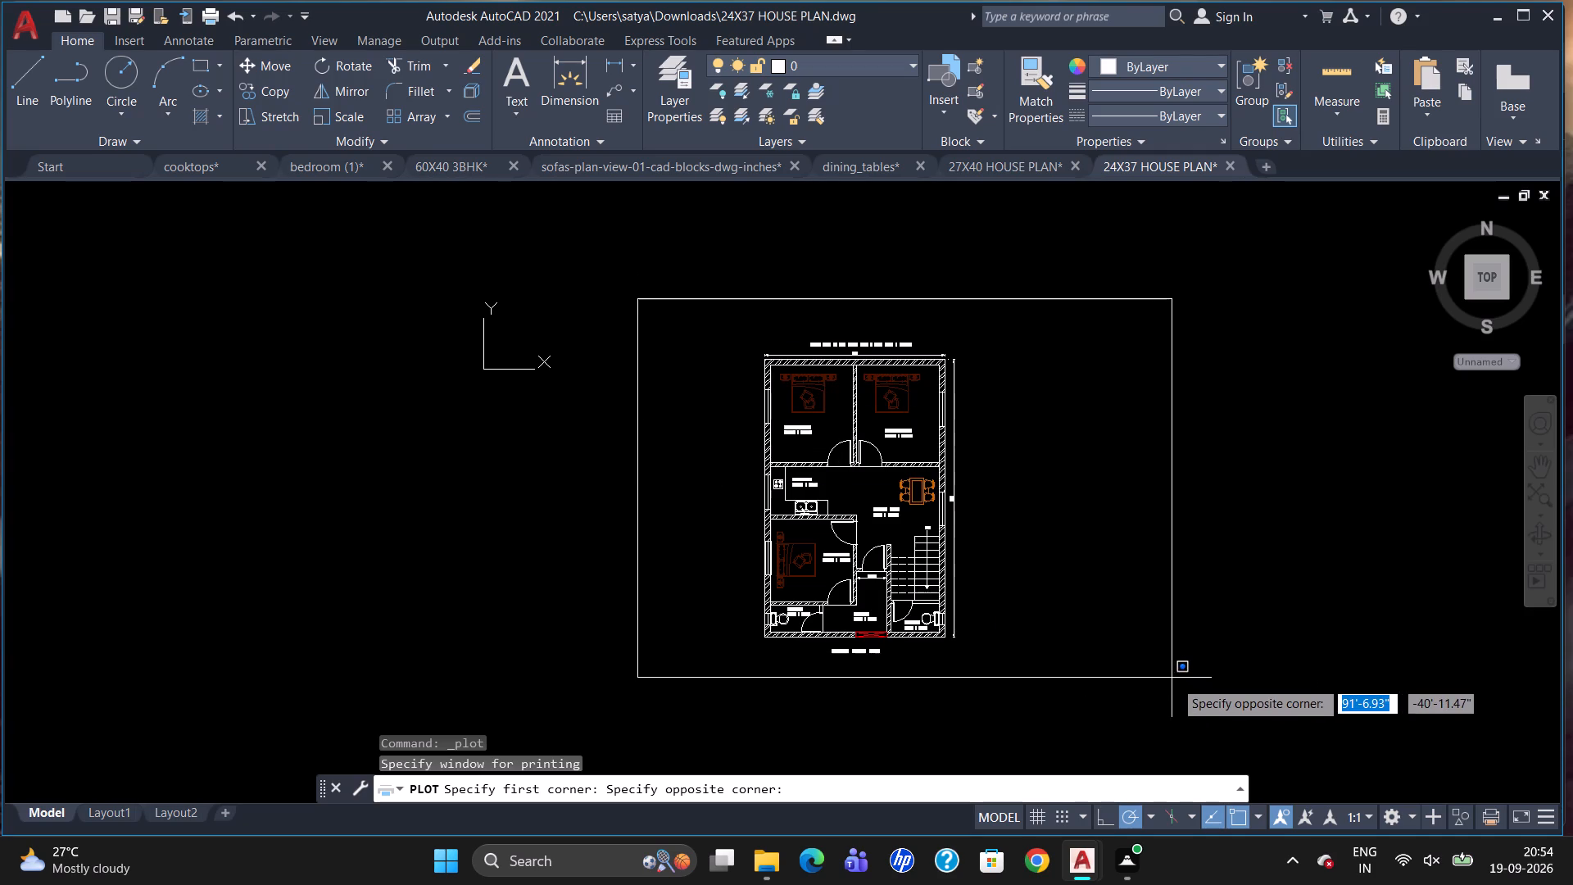
left_click(1181, 679)
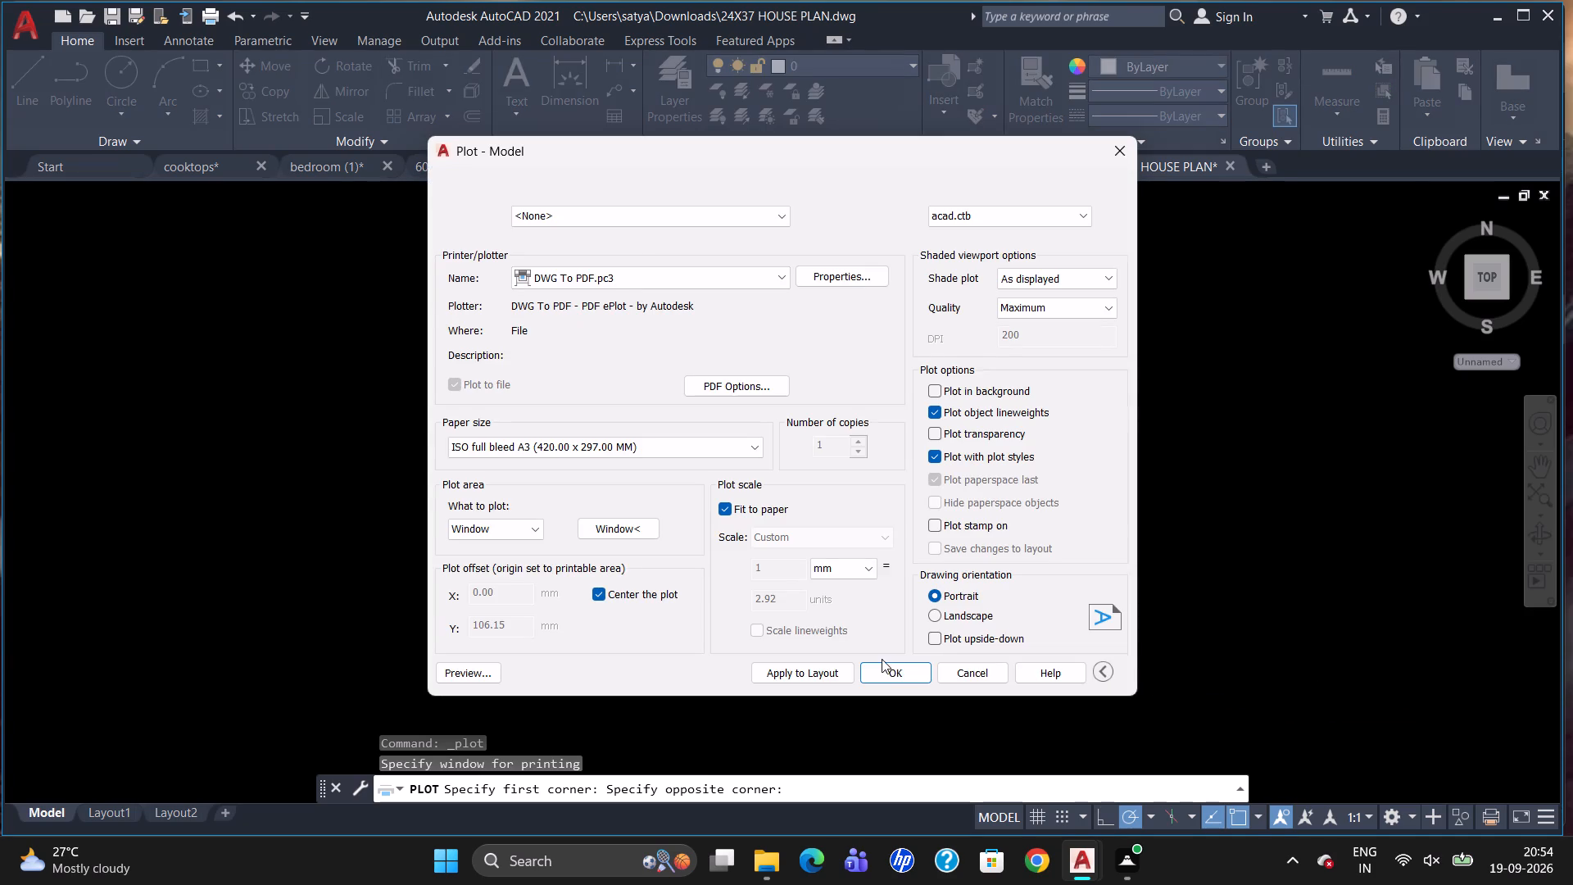
Plot the sheet to 24X37 HOUSE PLAN-Model.pdf in the Documents folder and close the opened PDF.
left_click_drag(894, 669, 908, 672)
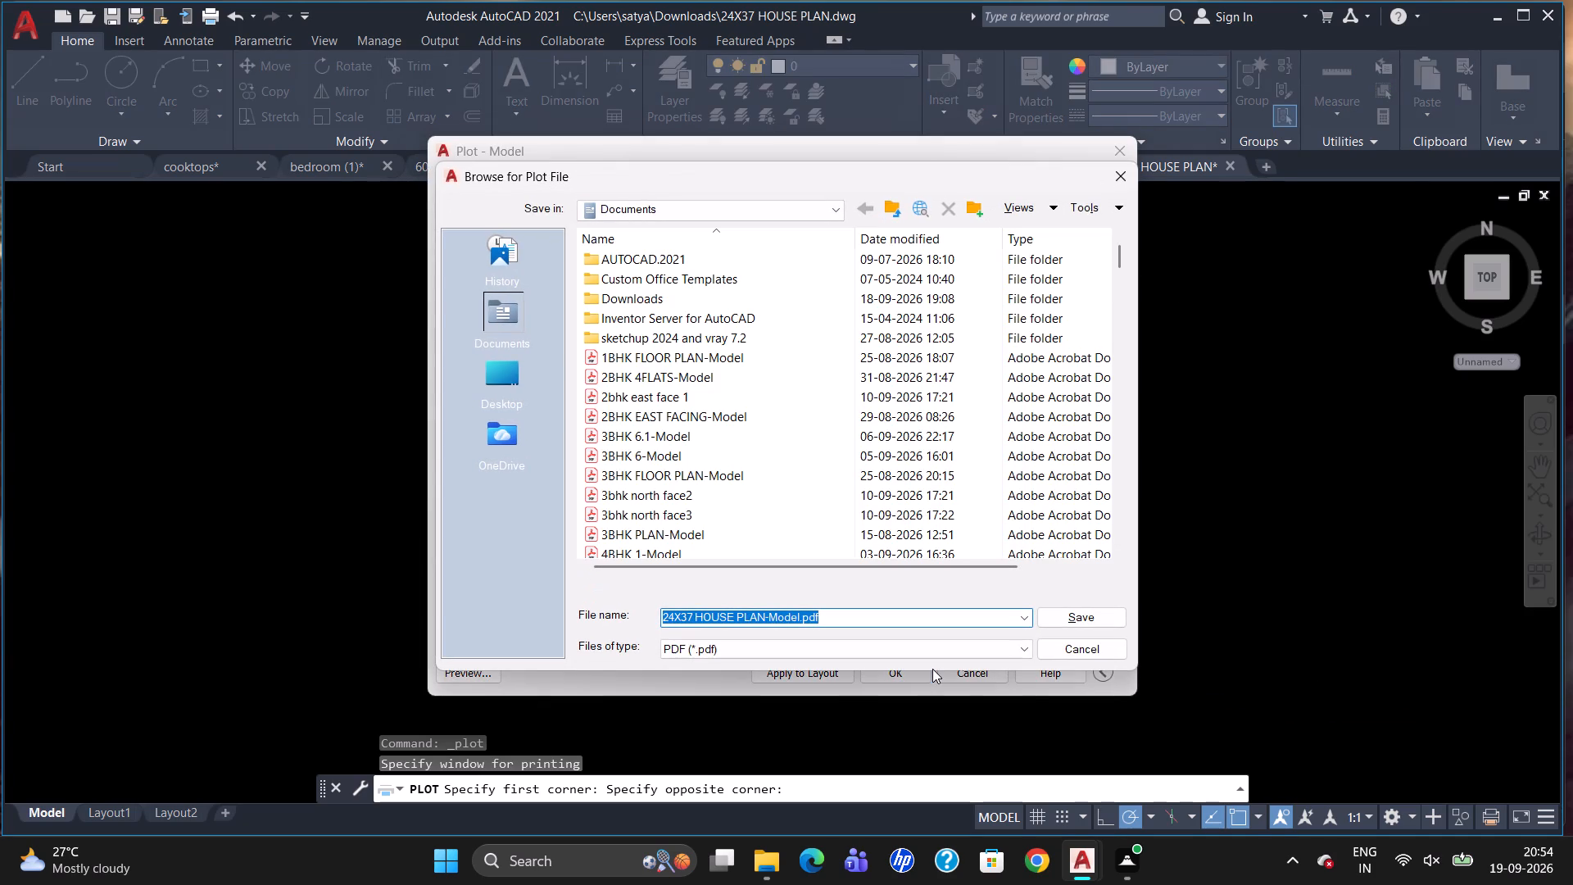
key("Return")
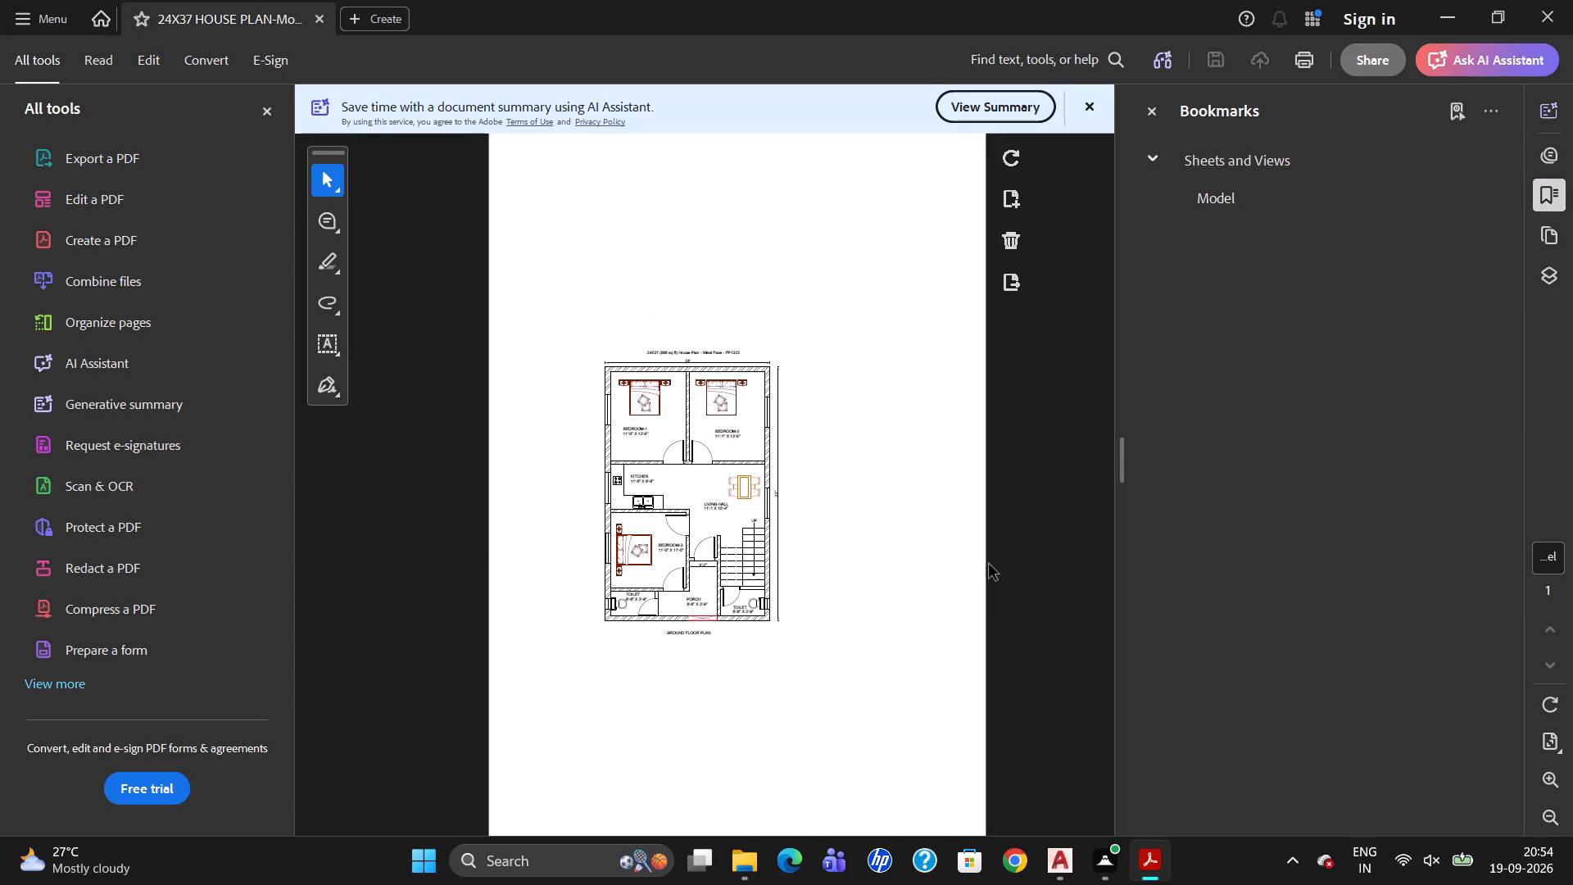
left_click(1535, 16)
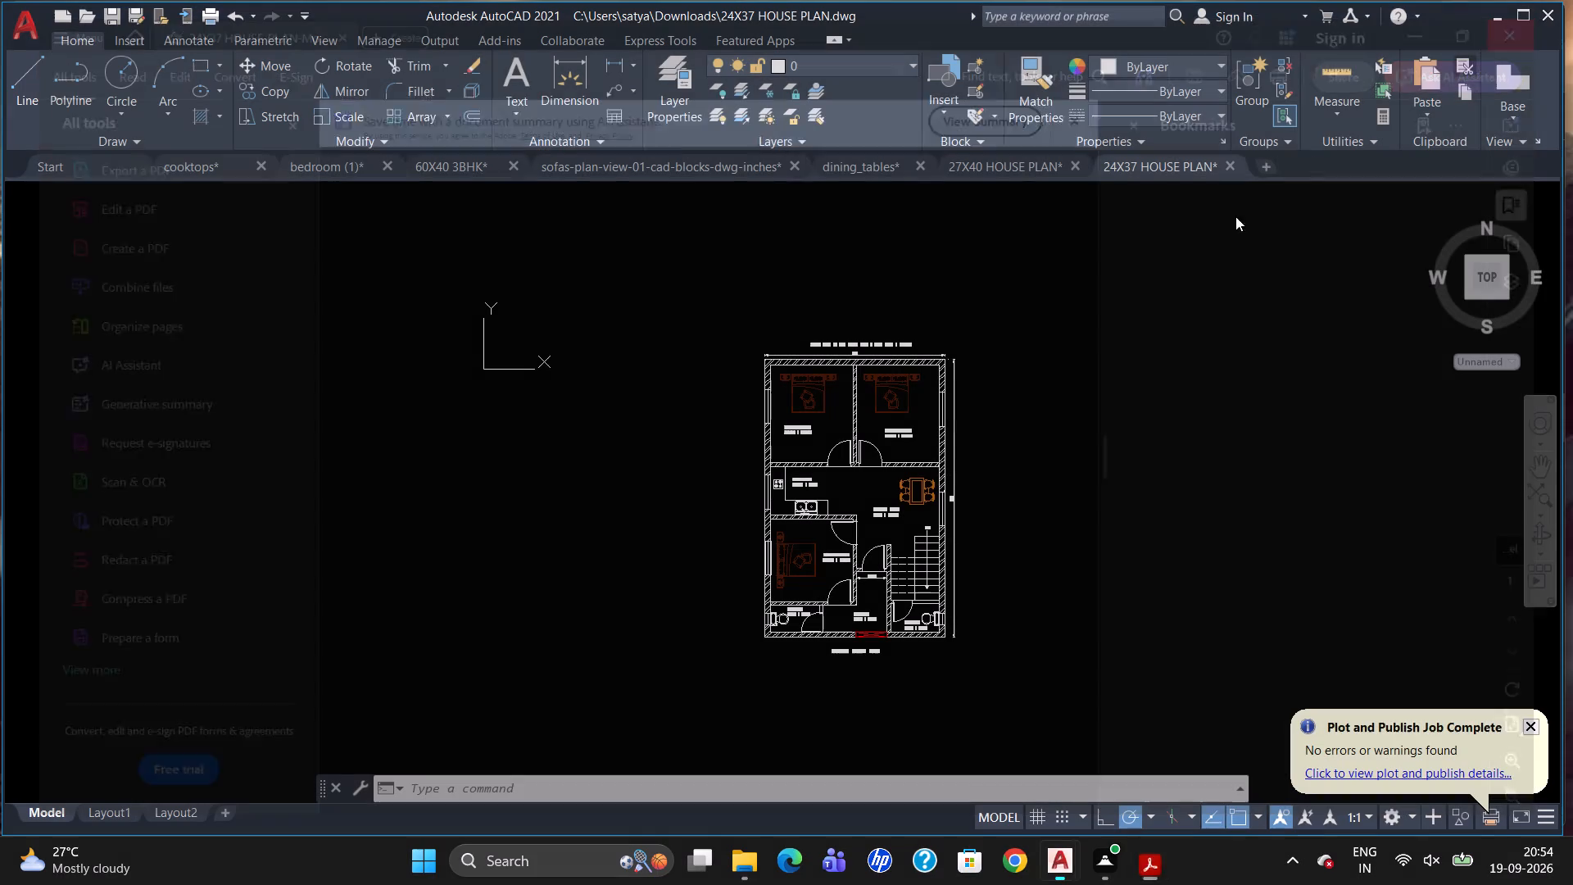